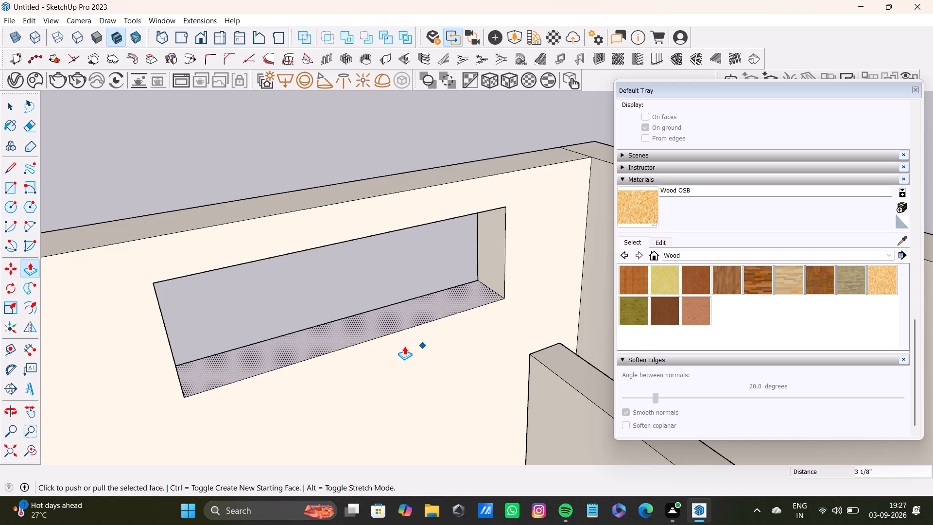
# Examine the widened high-level window opening and its room against the neighbouring rooms from several angles.
pyautogui.press('space')
pyautogui.scroll(-12, 401, 345)
pyautogui.keyDown('shift'); pyautogui.moveTo(412, 359); pyautogui.dragTo(421, 283, button='middle'); pyautogui.keyUp('shift')
pyautogui.moveTo(429, 292); pyautogui.dragTo(509, 309, button='middle')
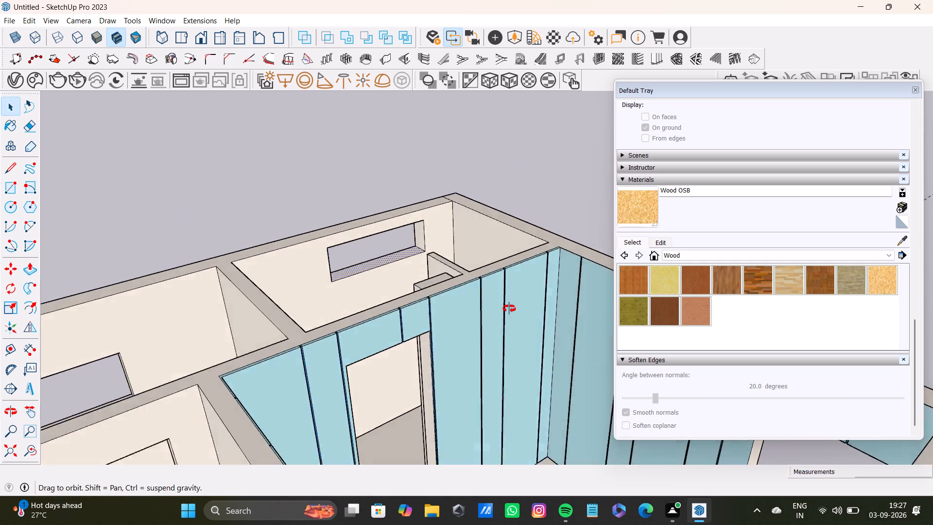
pyautogui.moveTo(509, 309); pyautogui.dragTo(750, 479, button='middle')
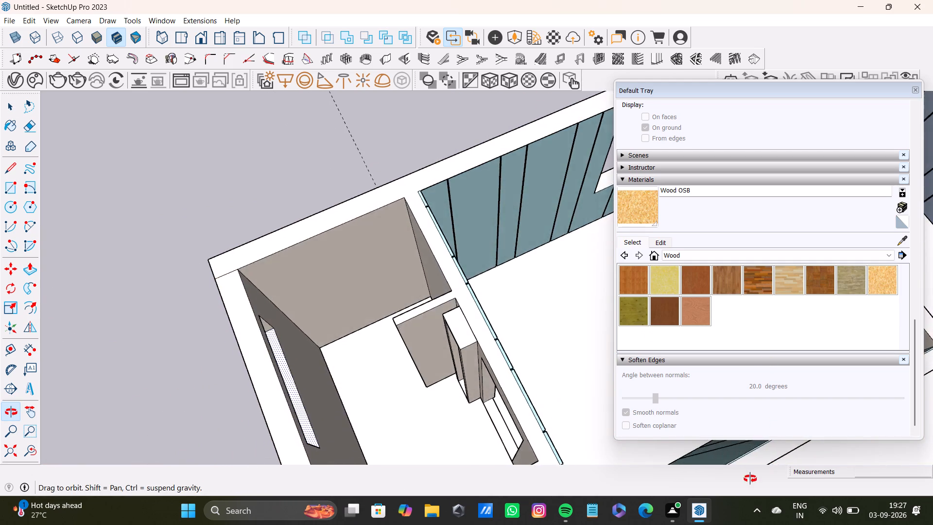
pyautogui.moveTo(750, 479); pyautogui.dragTo(279, 448, button='middle')
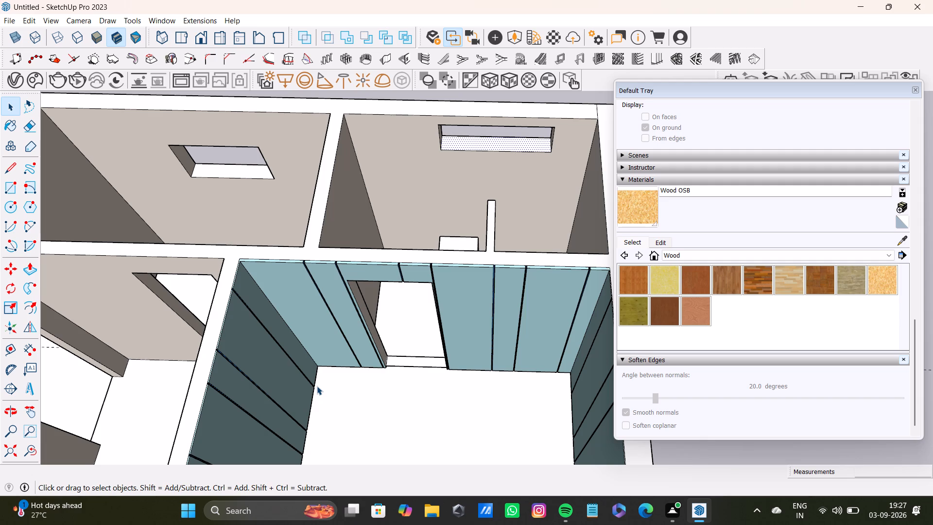
pyautogui.scroll(-10, 453, 192)
pyautogui.keyDown('shift'); pyautogui.moveTo(494, 194); pyautogui.dragTo(497, 292, button='middle'); pyautogui.keyUp('shift')
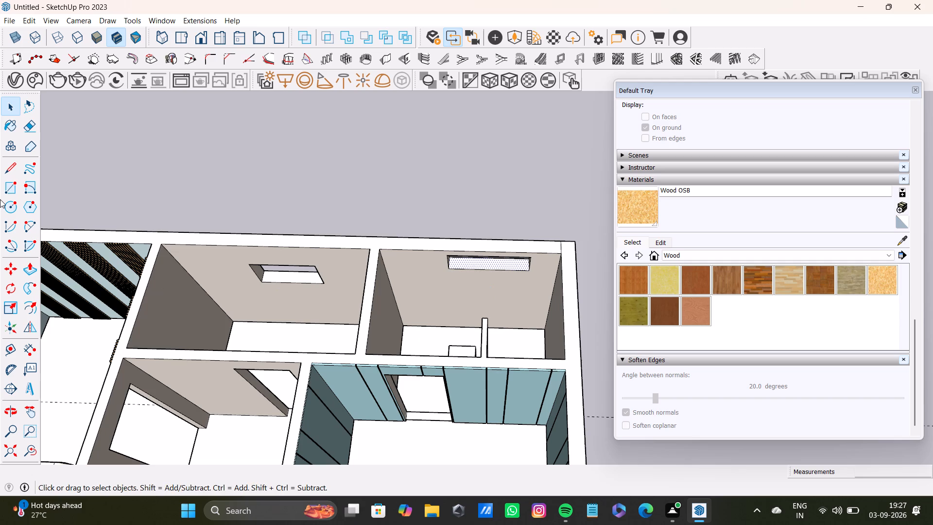
# Draw a rectangle about 8' 11/16" by 4 13/16" on the back wall, from the window's lower corner nearest the partition wall down to the floor.
pyautogui.click(13, 190)
pyautogui.scroll(3, 399, 283)
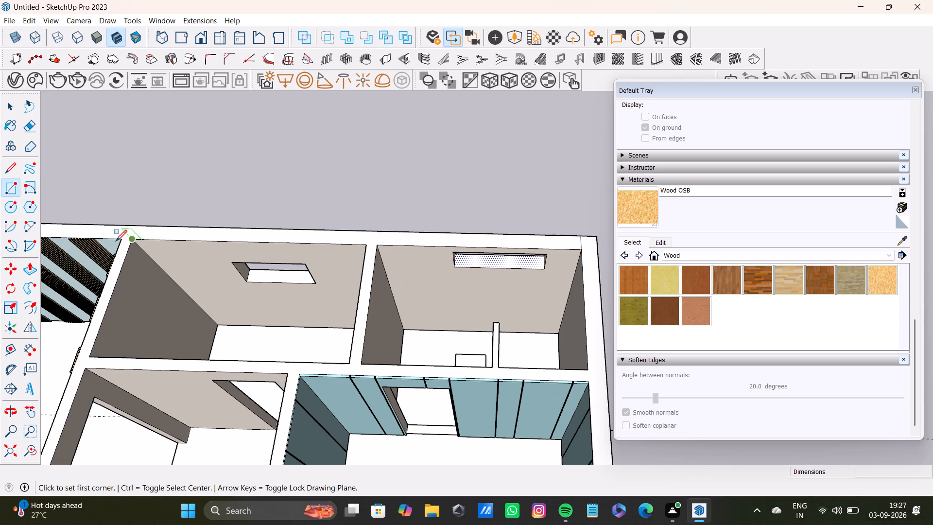
pyautogui.moveTo(476, 316); pyautogui.dragTo(525, 238, button='middle')
pyautogui.scroll(4, 447, 276)
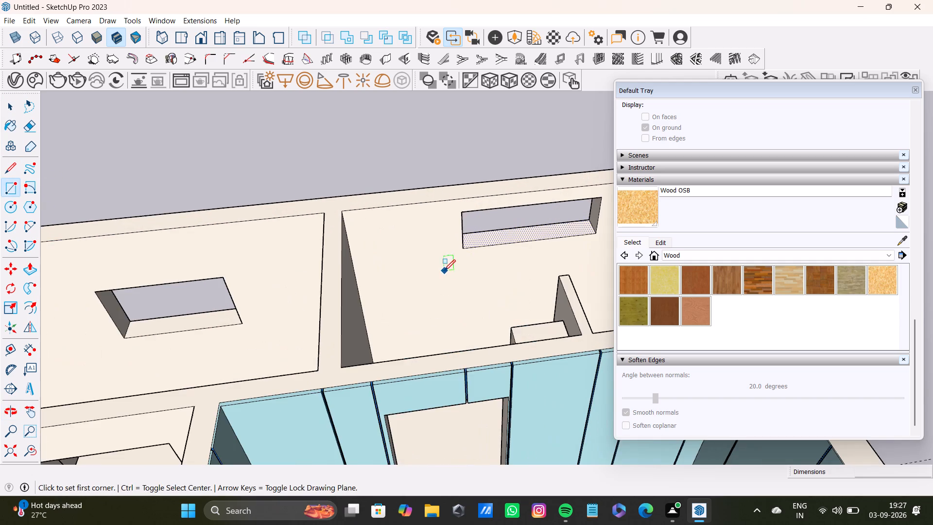
pyautogui.moveTo(462, 276); pyautogui.dragTo(620, 297, button='middle')
pyautogui.scroll(5, 421, 262)
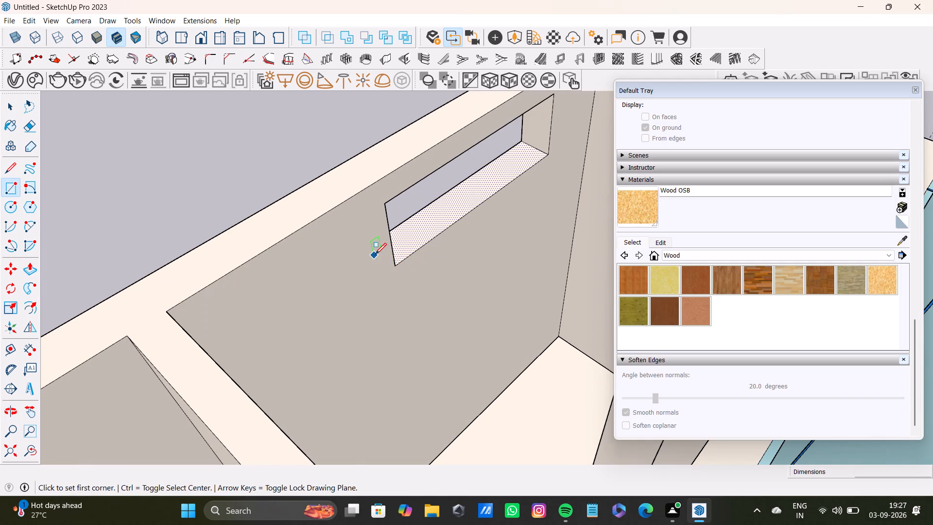
pyautogui.click(395, 266)
pyautogui.scroll(-2, 452, 384)
pyautogui.moveTo(453, 391); pyautogui.dragTo(435, 346, button='middle')
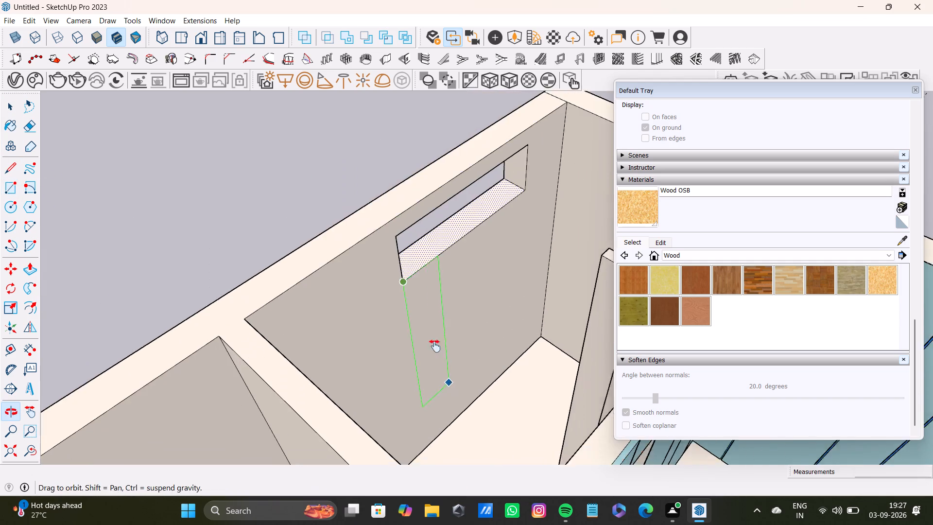
pyautogui.moveTo(435, 346); pyautogui.dragTo(400, 284, button='middle')
pyautogui.moveTo(400, 284); pyautogui.dragTo(386, 418, button='middle')
pyautogui.scroll(3, 376, 317)
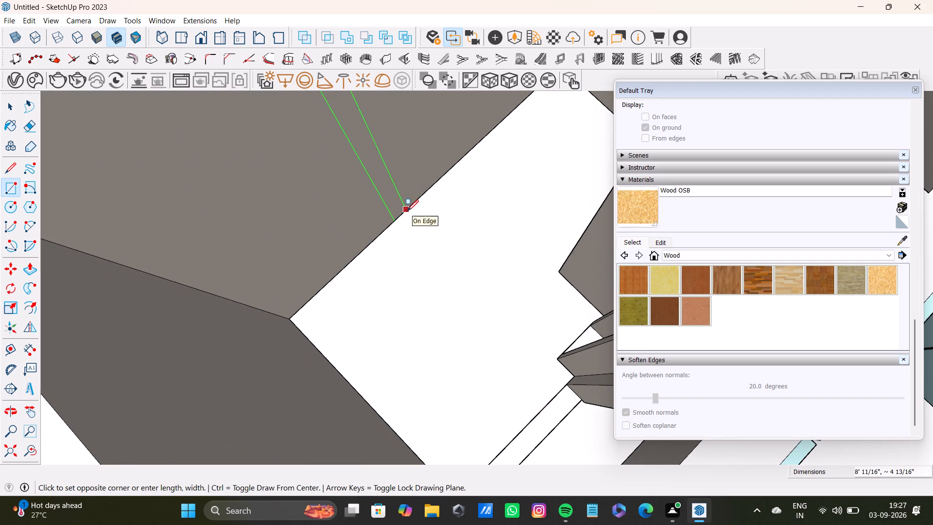
pyautogui.click(407, 211)
pyautogui.press('space')
# Push/Pull the narrow rectangle below the window out from the back wall into the room by about 1' 15/16".
pyautogui.scroll(-8, 376, 220)
pyautogui.keyDown('shift'); pyautogui.moveTo(389, 229); pyautogui.dragTo(407, 299, button='middle'); pyautogui.keyUp('shift')
pyautogui.scroll(4, 397, 271)
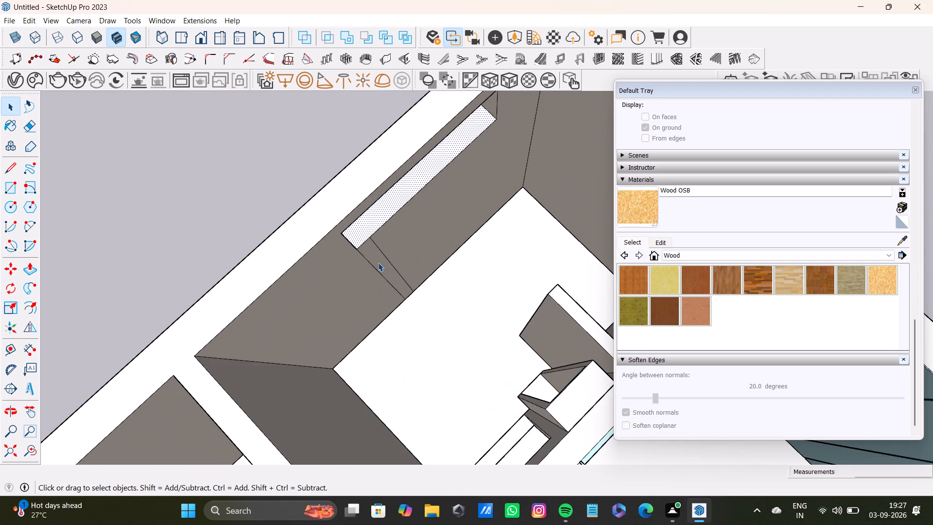
pyautogui.click(378, 262)
pyautogui.press('p')
pyautogui.moveTo(378, 262); pyautogui.dragTo(407, 277)
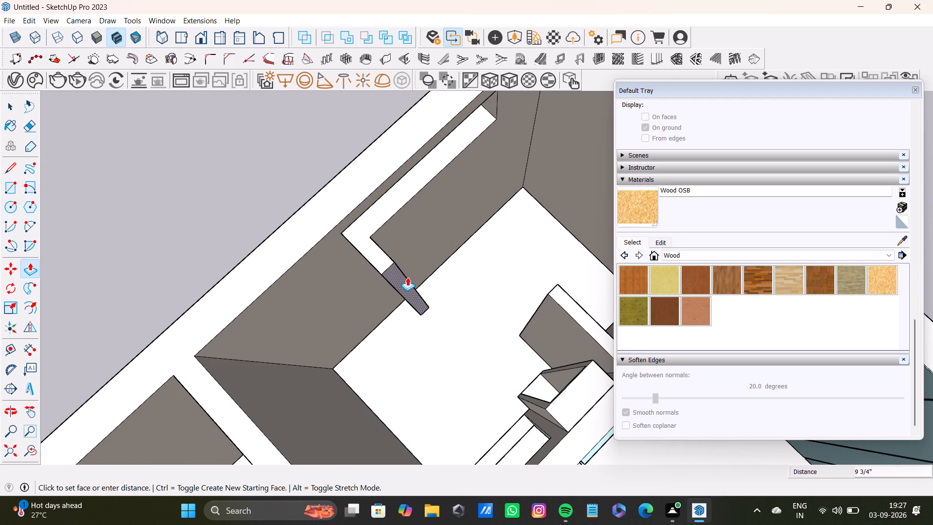
pyautogui.moveTo(407, 277); pyautogui.dragTo(416, 283)
pyautogui.scroll(-4, 416, 283)
pyautogui.moveTo(438, 296); pyautogui.dragTo(485, 107, button='middle')
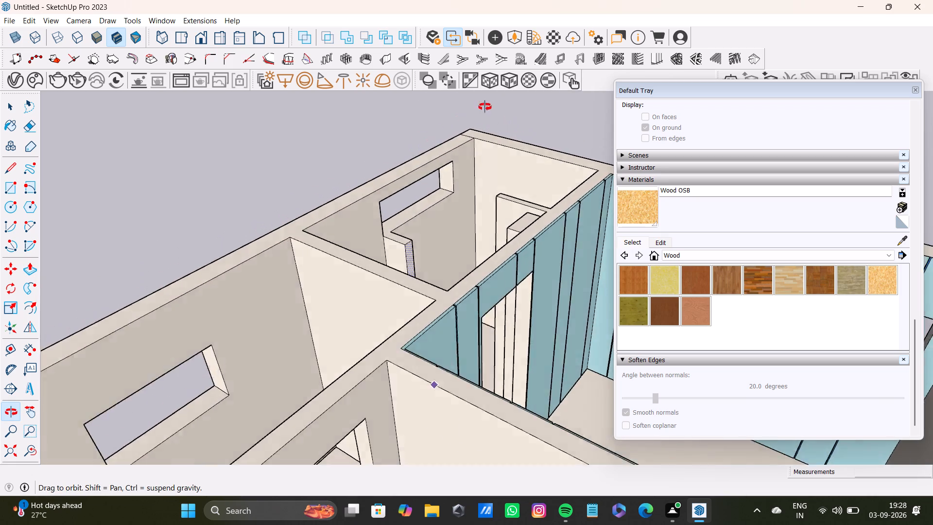
pyautogui.moveTo(485, 107); pyautogui.dragTo(494, 119, button='middle')
pyautogui.scroll(4, 427, 199)
pyautogui.scroll(-3, 417, 229)
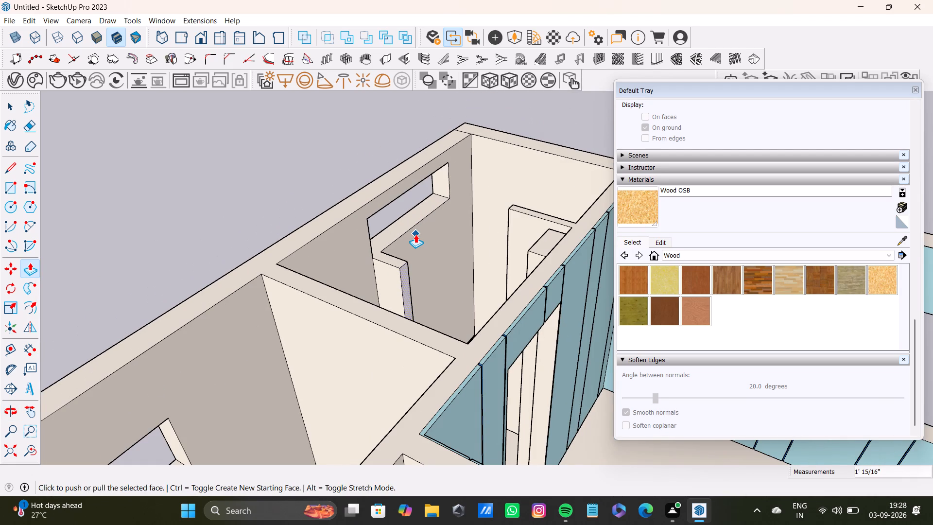
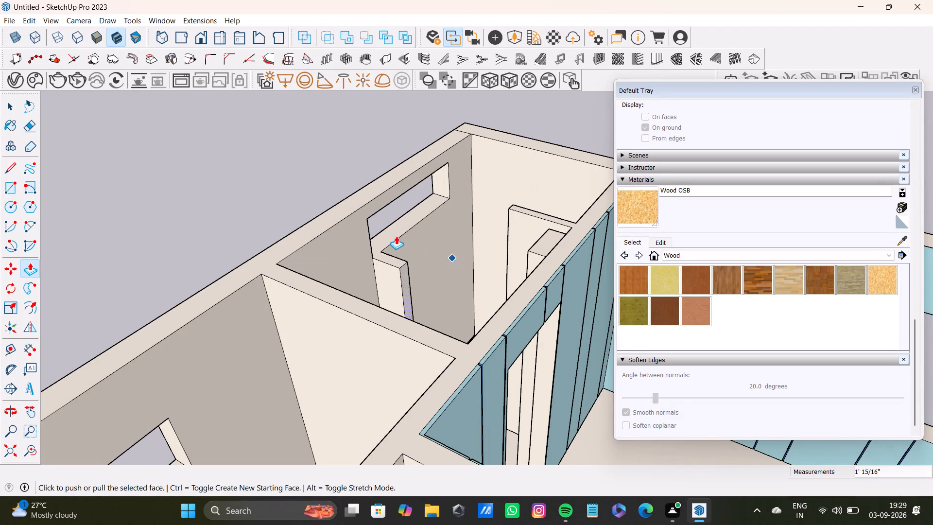
# Undo the Push/Pull of the narrow rectangle below the corner room's window.
pyautogui.scroll(5, 393, 236)
pyautogui.press('space')
pyautogui.scroll(-4, 390, 257)
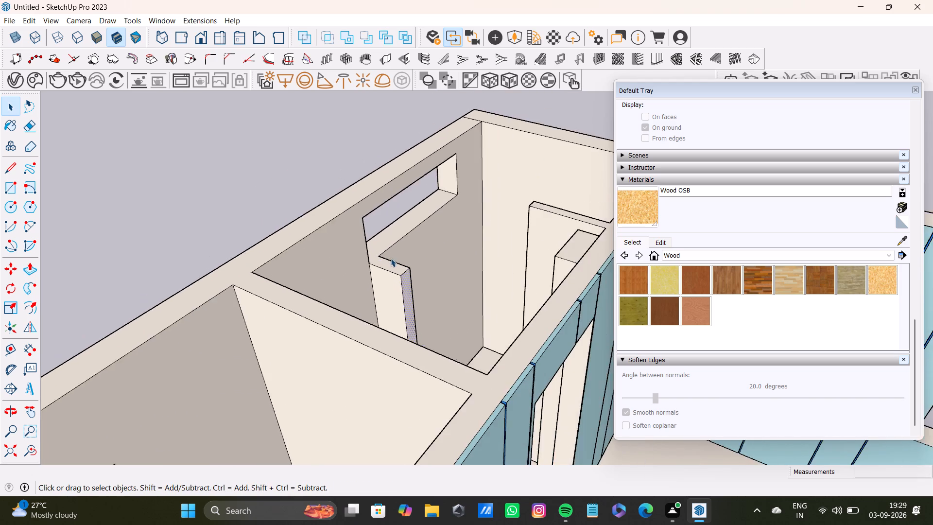
pyautogui.scroll(-3, 391, 258)
pyautogui.moveTo(394, 264); pyautogui.dragTo(251, 301, button='middle')
pyautogui.scroll(4, 474, 217)
pyautogui.keyDown('shift'); pyautogui.moveTo(476, 216); pyautogui.dragTo(484, 290, button='middle'); pyautogui.keyUp('shift')
pyautogui.moveTo(483, 290); pyautogui.dragTo(304, 297, button='middle')
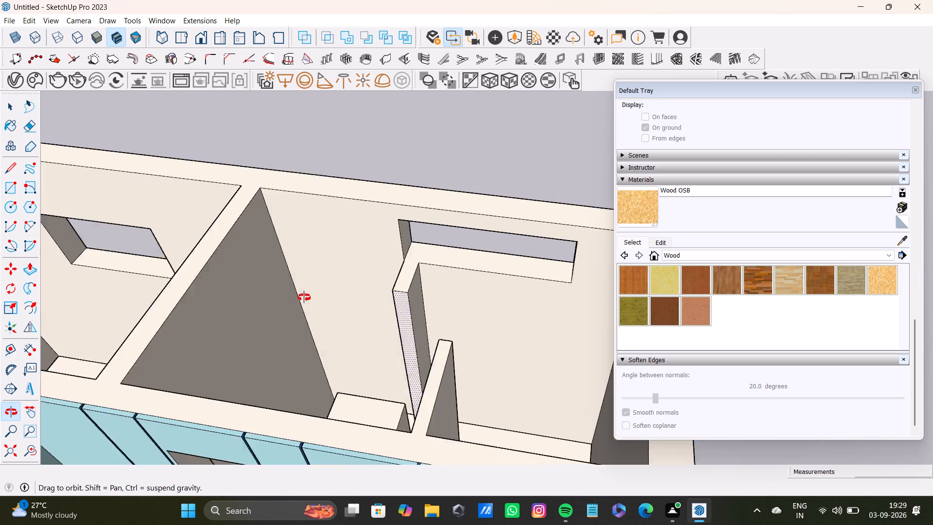
pyautogui.moveTo(304, 297); pyautogui.dragTo(299, 297, button='middle')
pyautogui.hotkey('ctrl', 'z')
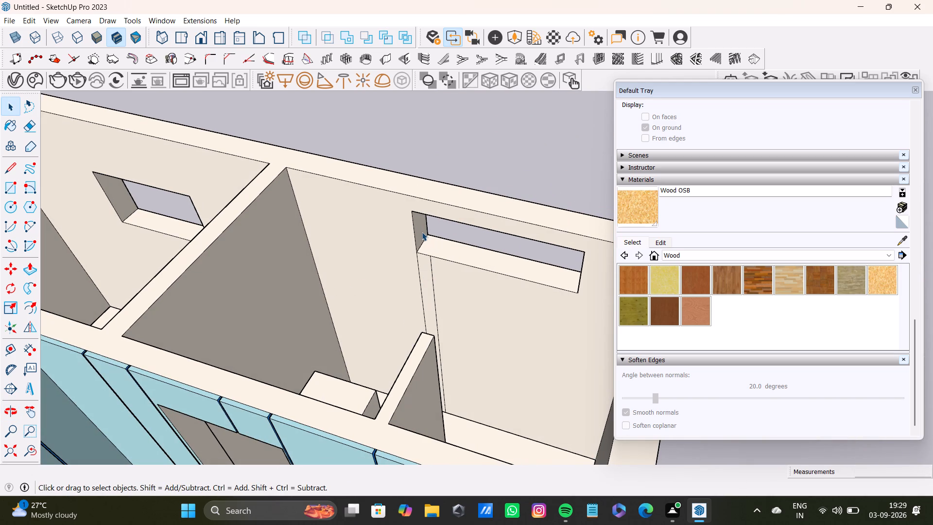
# Push/Pull the window's side face nearest the partition wall inward to narrow the opening, clear of the narrow rectangle.
pyautogui.click(422, 232)
pyautogui.press('p')
pyautogui.moveTo(422, 232); pyautogui.dragTo(483, 244)
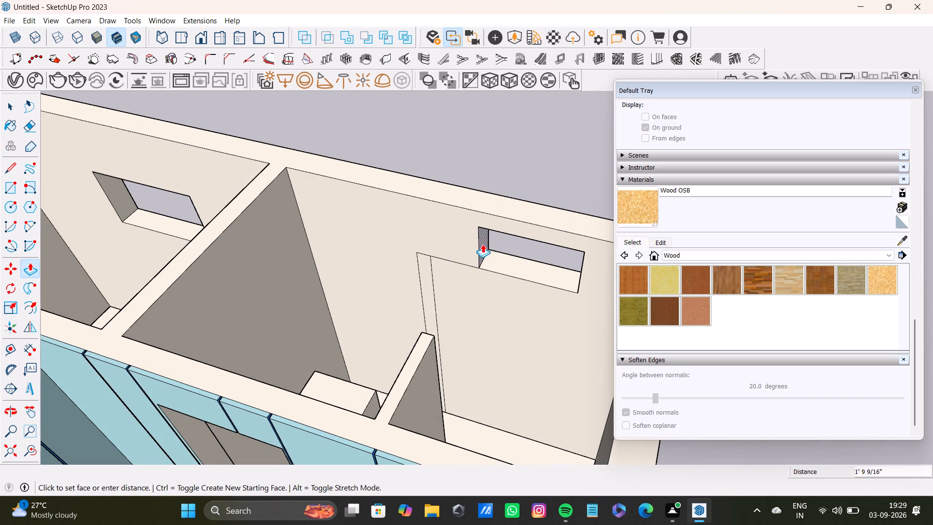
pyautogui.moveTo(483, 244); pyautogui.dragTo(472, 239)
pyautogui.press('space')
# Push/Pull the window's sill face downward to make the opening taller.
pyautogui.moveTo(512, 276); pyautogui.dragTo(447, 297, button='middle')
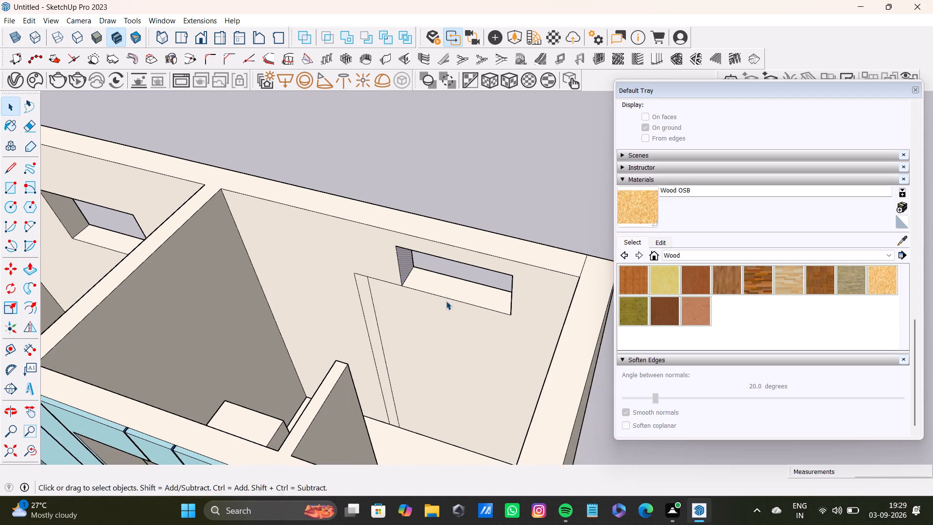
pyautogui.moveTo(446, 301); pyautogui.dragTo(535, 254, button='middle')
pyautogui.press('space')
pyautogui.click(484, 289)
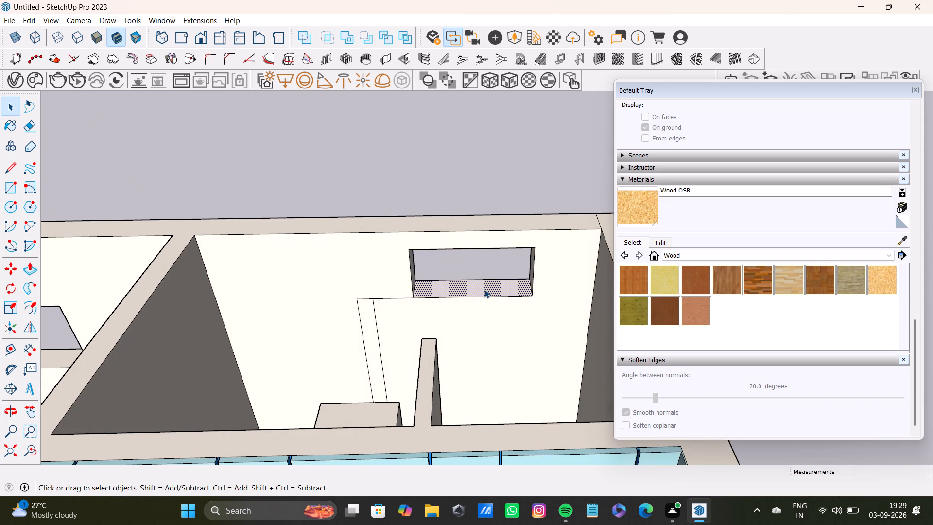
pyautogui.press('p')
pyautogui.moveTo(484, 289); pyautogui.dragTo(484, 312)
pyautogui.press('space')
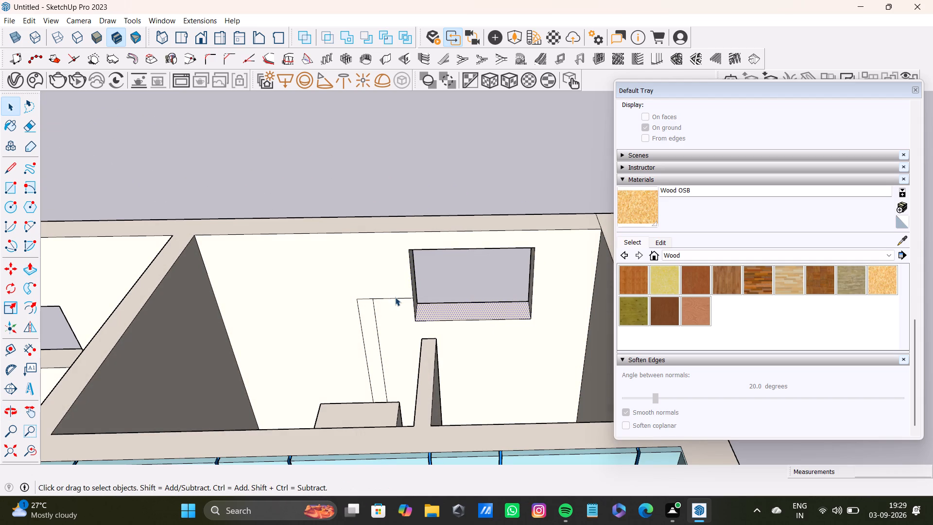
# Delete the leftover edge on the back wall between the narrow rectangle and the window.
pyautogui.click(395, 297)
pyautogui.press('Delete')
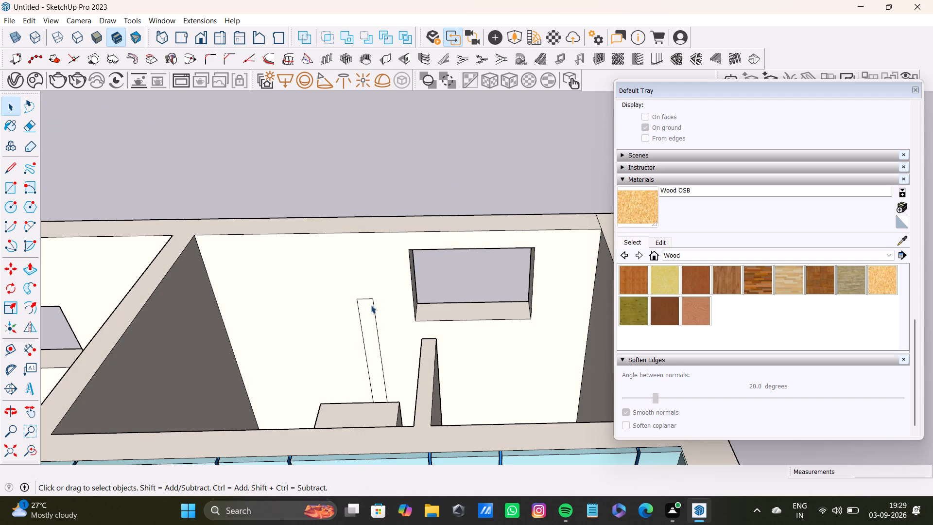
# Push/Pull the narrow rectangle beside the window out from the back wall into the room as a short partition.
pyautogui.click(367, 305)
pyautogui.moveTo(415, 331); pyautogui.dragTo(353, 379, button='middle')
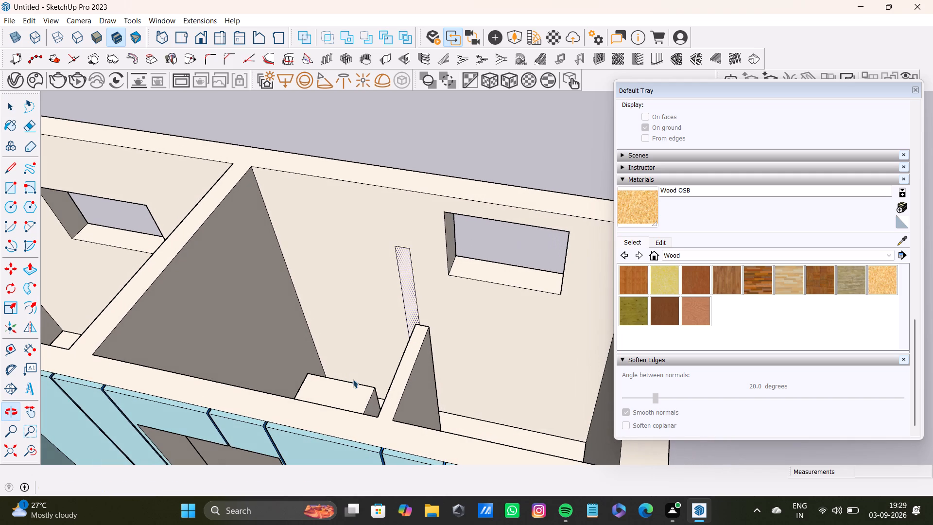
pyautogui.press('p')
pyautogui.moveTo(407, 275); pyautogui.dragTo(373, 299)
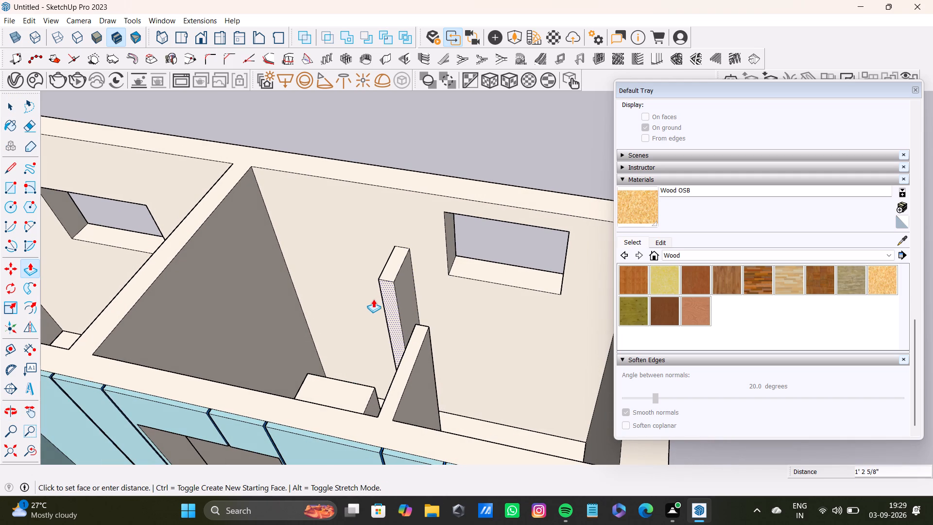
pyautogui.moveTo(373, 299); pyautogui.dragTo(368, 303)
# Push/Pull the short partition's top face up to the height of the surrounding walls.
pyautogui.moveTo(425, 314); pyautogui.dragTo(316, 382, button='middle')
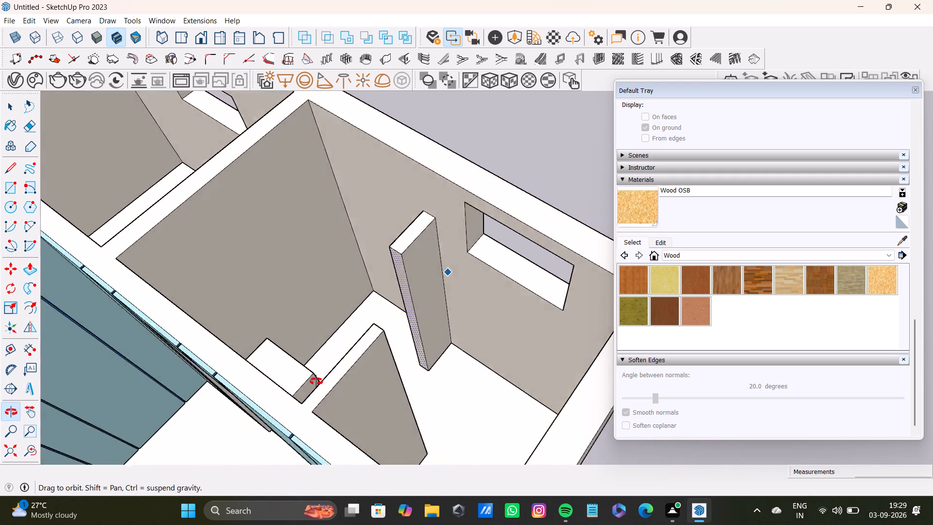
pyautogui.moveTo(316, 382); pyautogui.dragTo(250, 390, button='middle')
pyautogui.scroll(3, 468, 227)
pyautogui.press('space')
pyautogui.click(443, 196)
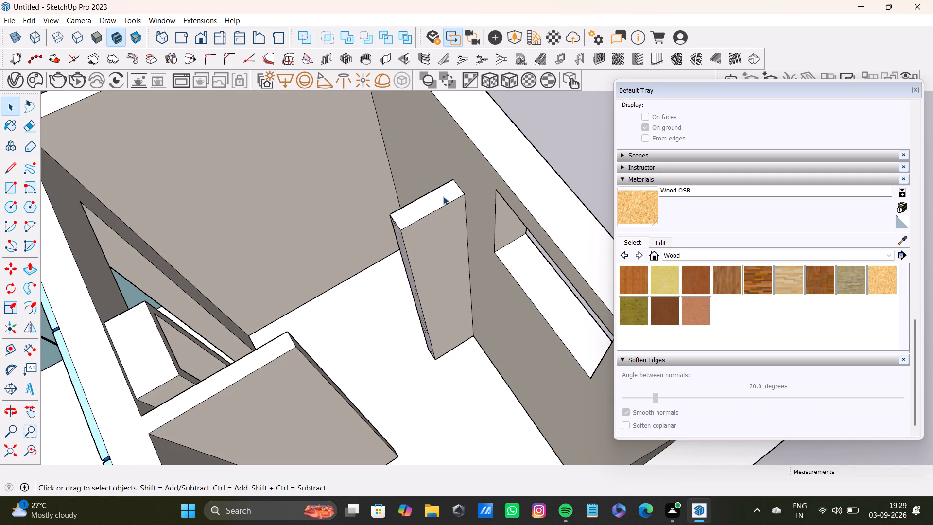
pyautogui.press('p')
pyautogui.moveTo(443, 196); pyautogui.dragTo(472, 133)
pyautogui.press('space')
# Push/Pull the free end face of the short partition slightly further into the room.
pyautogui.scroll(-9, 449, 165)
pyautogui.moveTo(422, 236); pyautogui.dragTo(628, 271, button='middle')
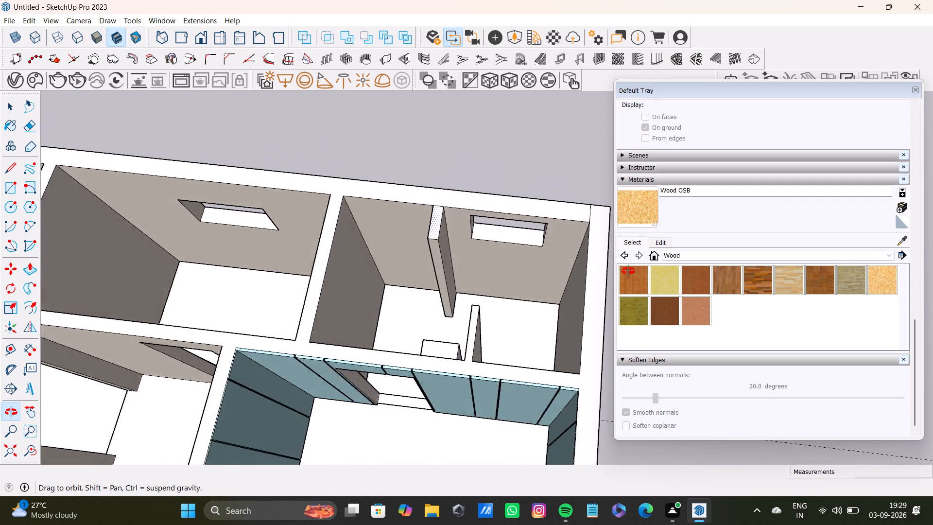
pyautogui.moveTo(628, 271); pyautogui.dragTo(790, 259, button='middle')
pyautogui.scroll(-7, 415, 247)
pyautogui.moveTo(468, 284); pyautogui.dragTo(536, 262, button='middle')
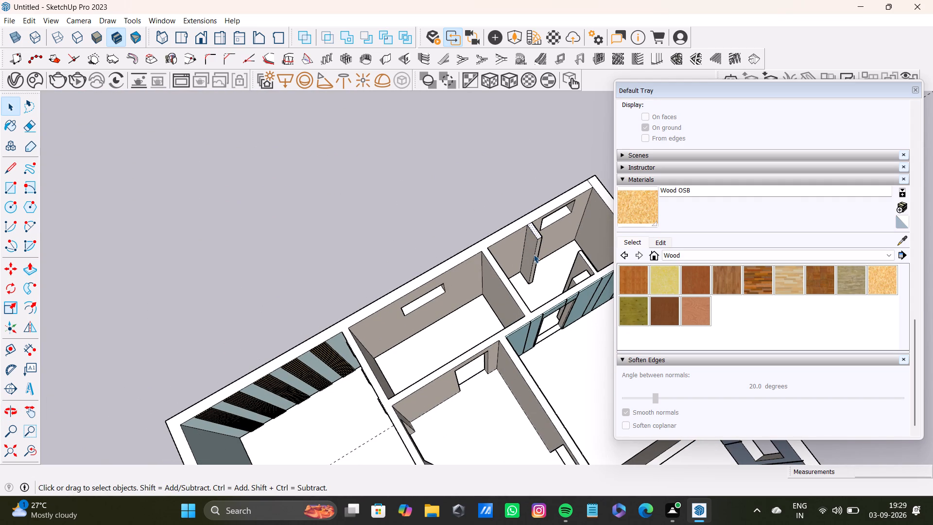
pyautogui.scroll(7, 540, 265)
pyautogui.moveTo(536, 272); pyautogui.dragTo(430, 318, button='middle')
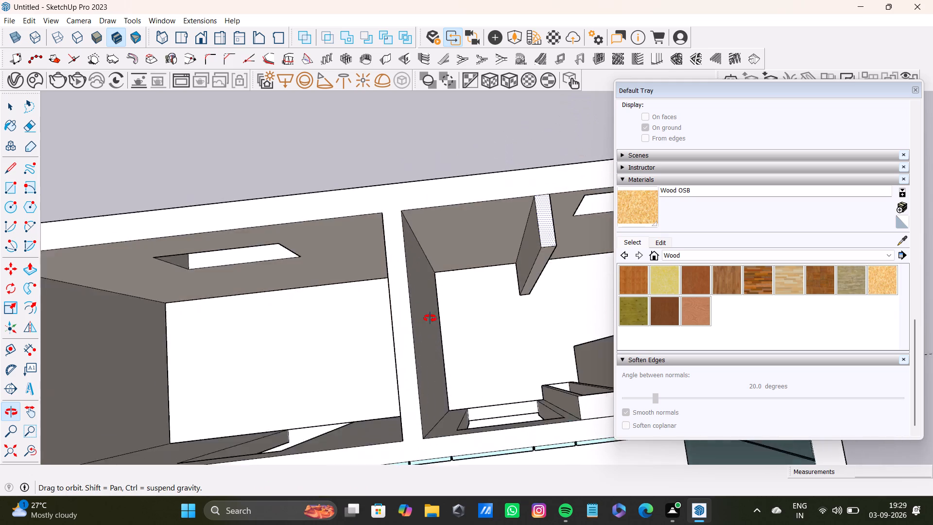
pyautogui.moveTo(430, 318); pyautogui.dragTo(421, 295, button='middle')
pyautogui.scroll(3, 432, 257)
pyautogui.click(450, 224)
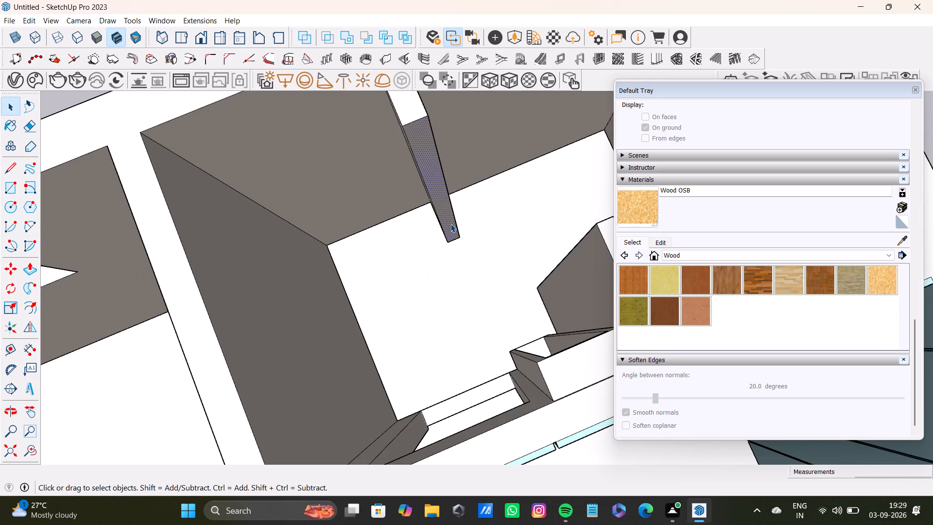
pyautogui.press('BackSpace')
pyautogui.moveTo(450, 224); pyautogui.dragTo(455, 243)
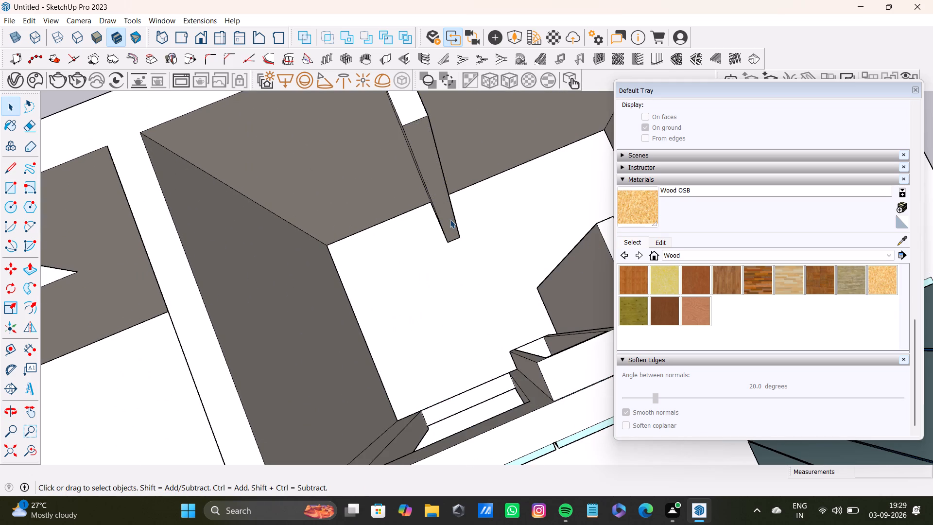
pyautogui.press('p')
pyautogui.moveTo(450, 219); pyautogui.dragTo(453, 236)
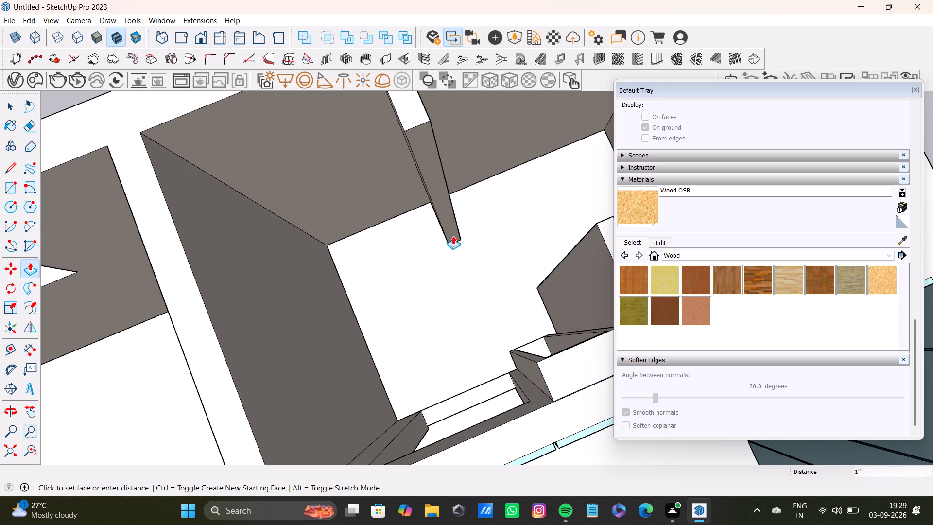
pyautogui.moveTo(453, 236); pyautogui.dragTo(455, 243)
pyautogui.press('space')
# Examine the full-height partition and its room against the neighbouring rooms from several angles.
pyautogui.scroll(-9, 454, 246)
pyautogui.moveTo(517, 267); pyautogui.dragTo(623, 226, button='middle')
pyautogui.moveTo(427, 276); pyautogui.dragTo(259, 325, button='middle')
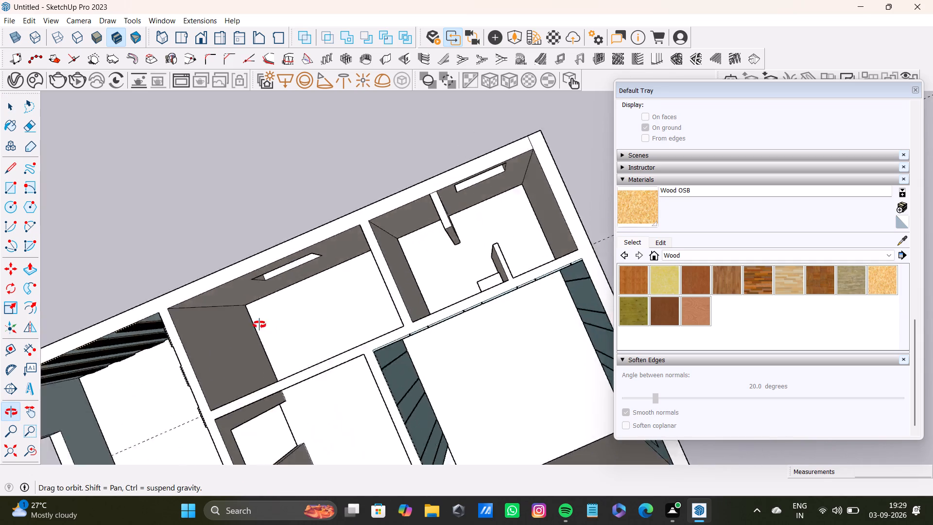
pyautogui.moveTo(259, 325); pyautogui.dragTo(207, 298, button='middle')
pyautogui.scroll(3, 410, 276)
pyautogui.scroll(-4, 490, 239)
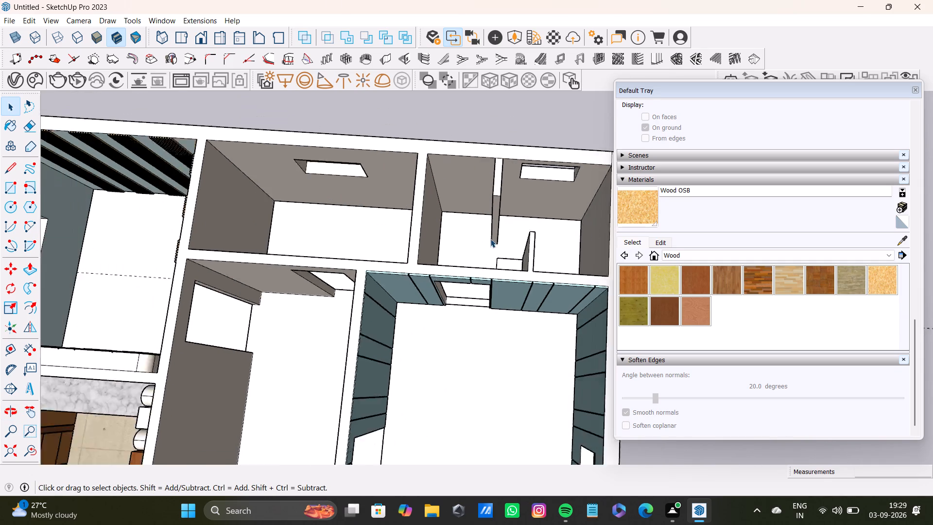
pyautogui.keyDown('shift'); pyautogui.moveTo(490, 239); pyautogui.dragTo(453, 292, button='middle'); pyautogui.keyUp('shift')
pyautogui.moveTo(453, 295); pyautogui.dragTo(524, 293, button='middle')
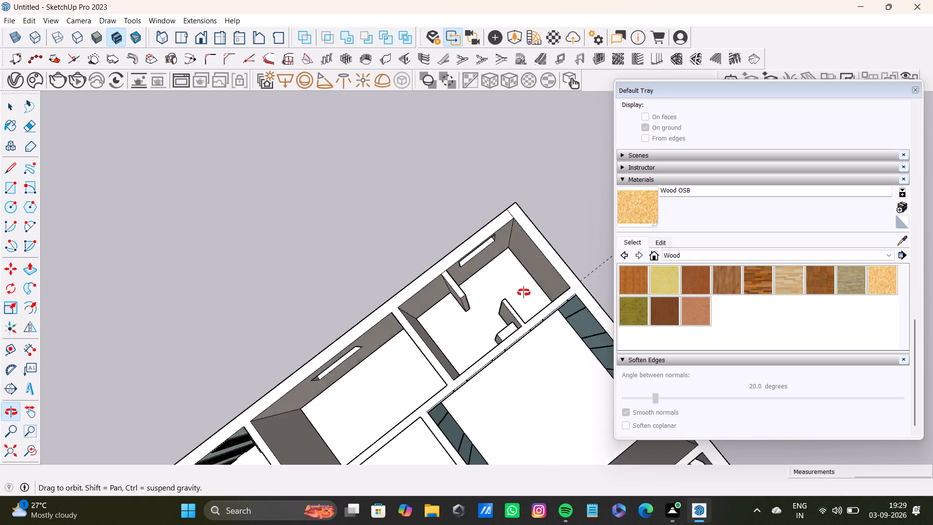
pyautogui.moveTo(524, 293); pyautogui.dragTo(316, 302, button='middle')
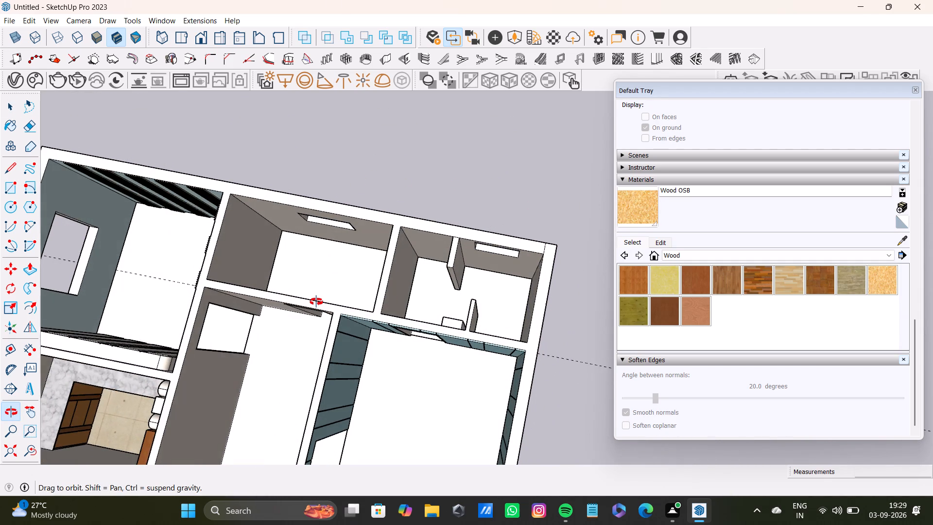
pyautogui.moveTo(316, 302); pyautogui.dragTo(415, 304, button='middle')
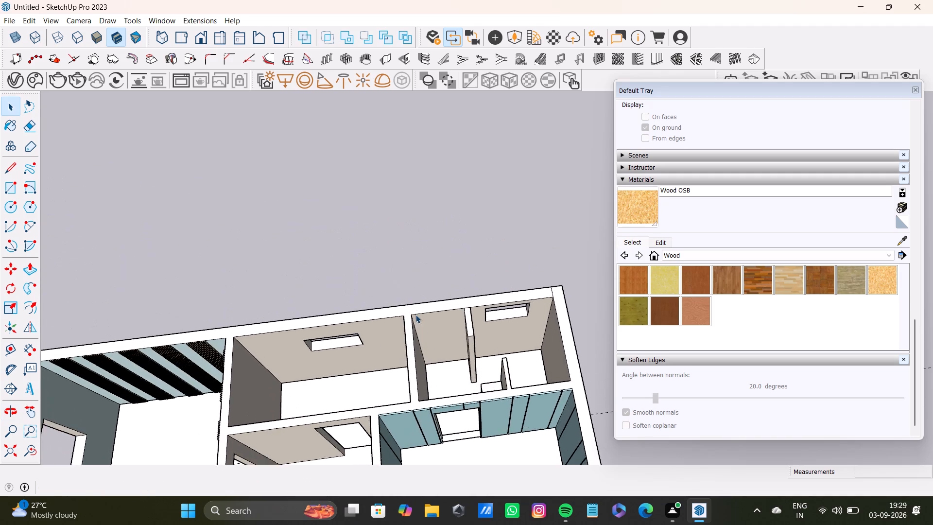
# Draw a rectangle about 3' by 1' 7" on the floor against the back wall, between the room's side wall and the short partition.
pyautogui.scroll(9, 430, 346)
pyautogui.scroll(-1, 443, 371)
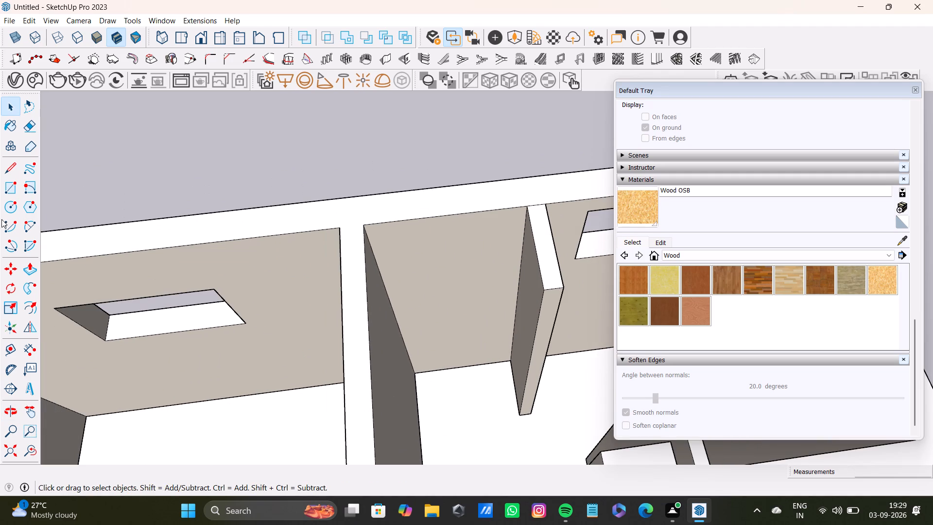
pyautogui.click(12, 187)
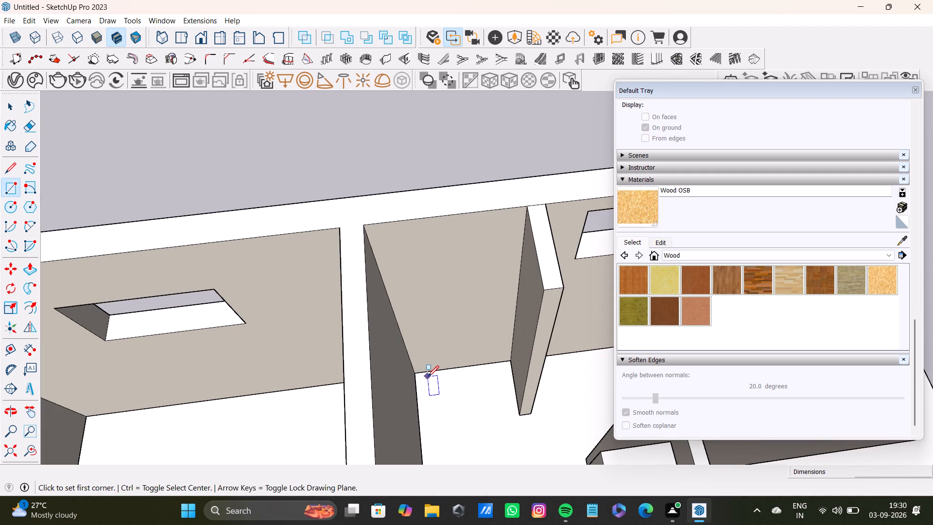
pyautogui.click(427, 376)
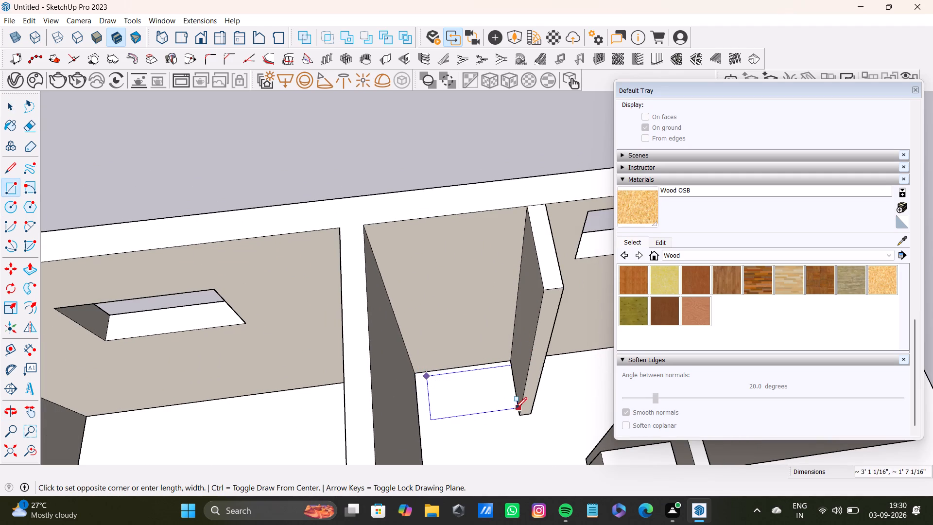
pyautogui.click(513, 413)
# Push/Pull the floor rectangle beside the short partition up by about 5' 10" into a block.
pyautogui.press('space')
pyautogui.click(483, 401)
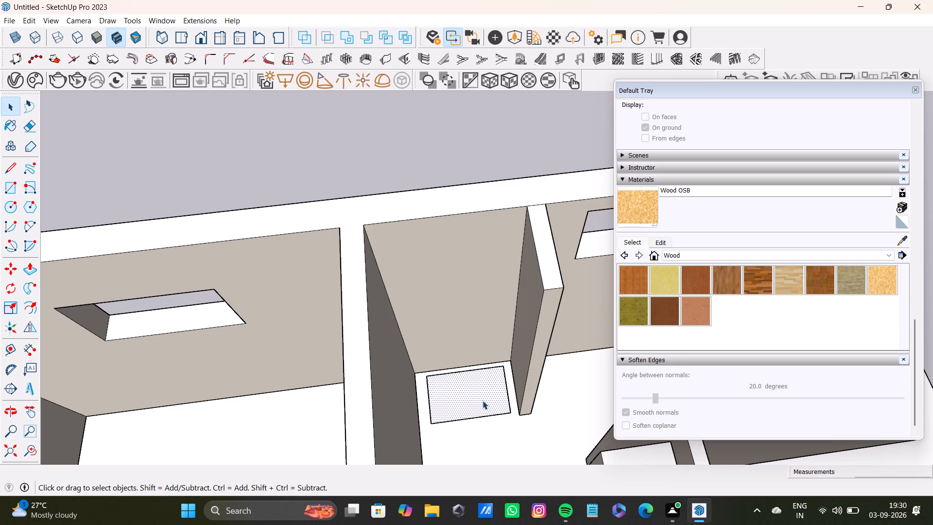
pyautogui.press('p')
pyautogui.moveTo(480, 400); pyautogui.dragTo(462, 343)
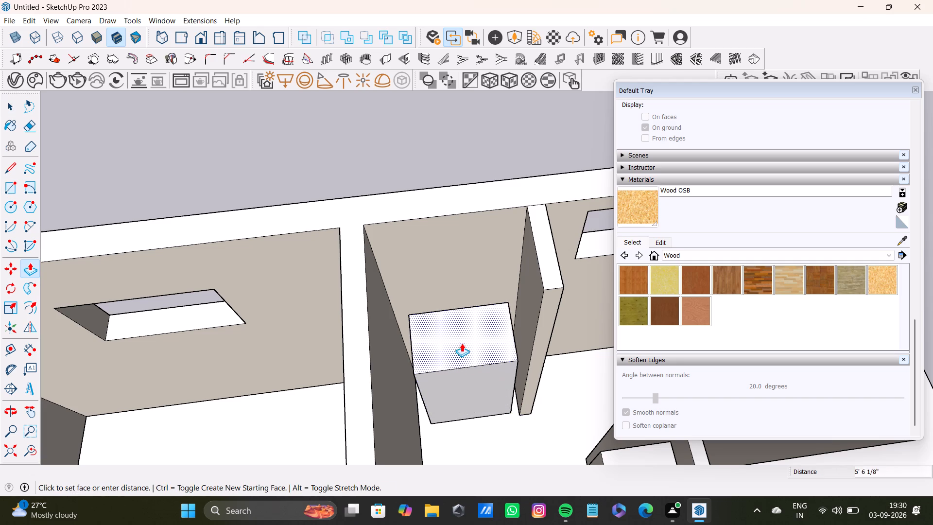
pyautogui.moveTo(462, 343); pyautogui.dragTo(461, 341)
# Lower the block's top face by about 1' 2 1/2", then fine-tune its height by about 5/16".
pyautogui.moveTo(558, 421); pyautogui.dragTo(522, 231, button='middle')
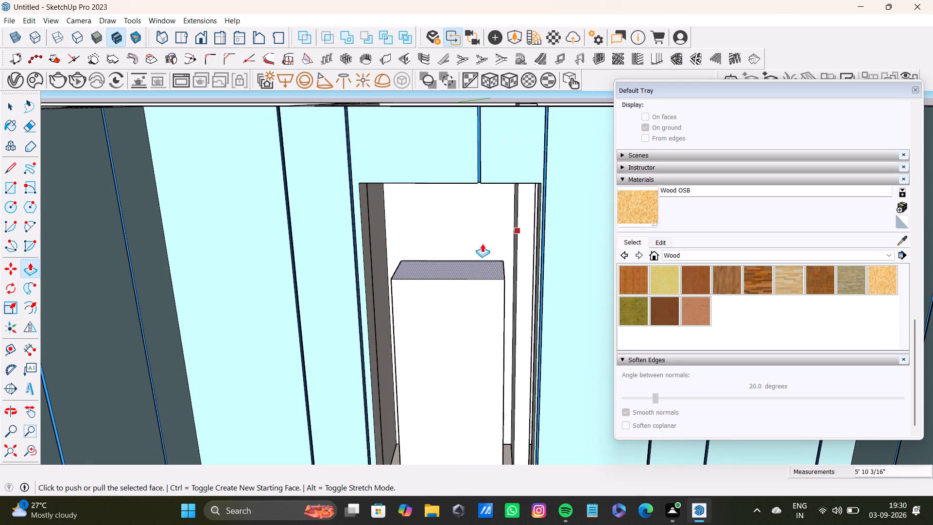
pyautogui.moveTo(467, 275); pyautogui.dragTo(472, 320)
pyautogui.moveTo(480, 354); pyautogui.dragTo(486, 240, button='middle')
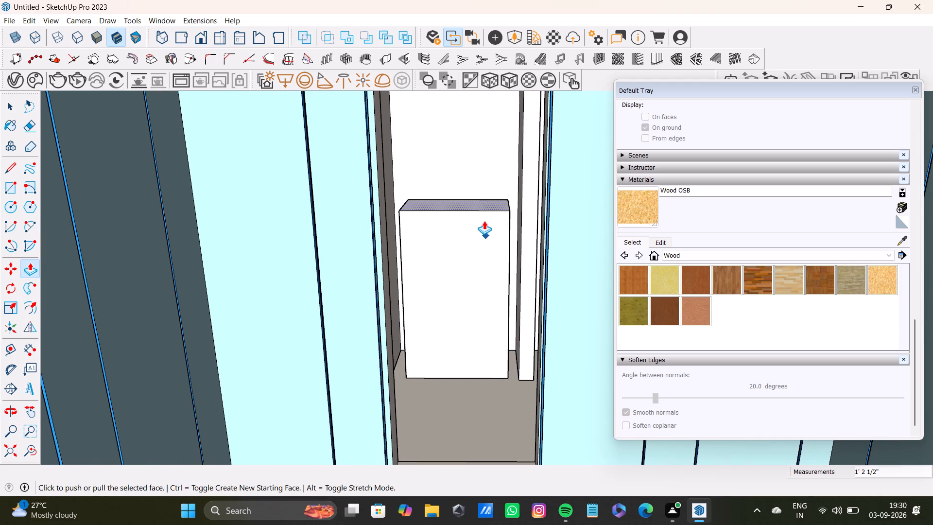
pyautogui.moveTo(484, 202); pyautogui.dragTo(489, 201)
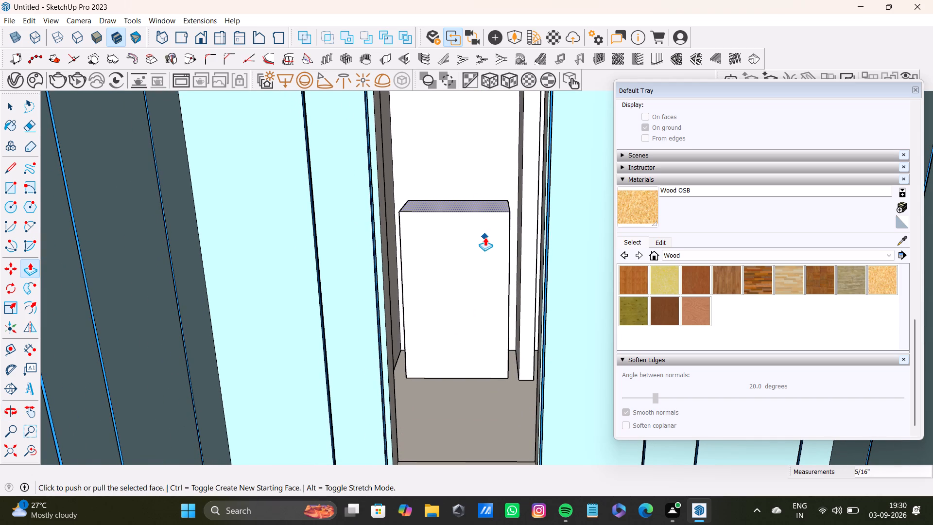
pyautogui.press('space')
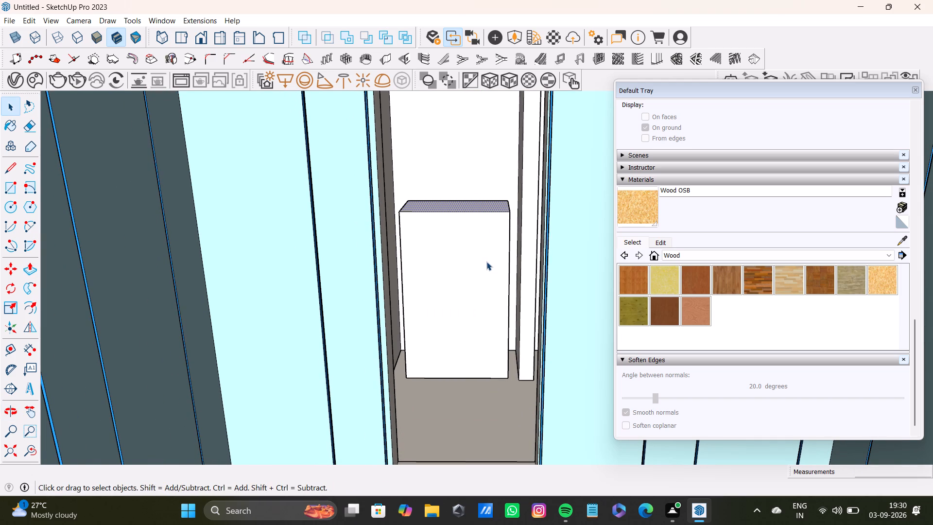
# Examine the block and the space around it from above and from the side, then restore the previous camera view.
pyautogui.moveTo(443, 258); pyautogui.dragTo(432, 453, button='middle')
pyautogui.scroll(-2, 431, 245)
pyautogui.moveTo(441, 243); pyautogui.dragTo(463, 405, button='middle')
pyautogui.scroll(10, 448, 266)
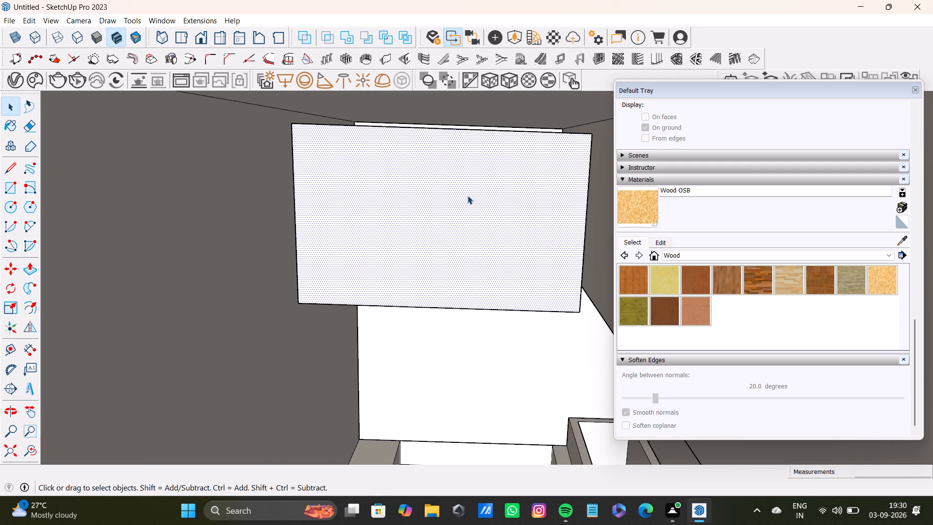
pyautogui.moveTo(467, 195); pyautogui.dragTo(339, 161, button='middle')
pyautogui.moveTo(308, 246); pyautogui.dragTo(208, 264, button='middle')
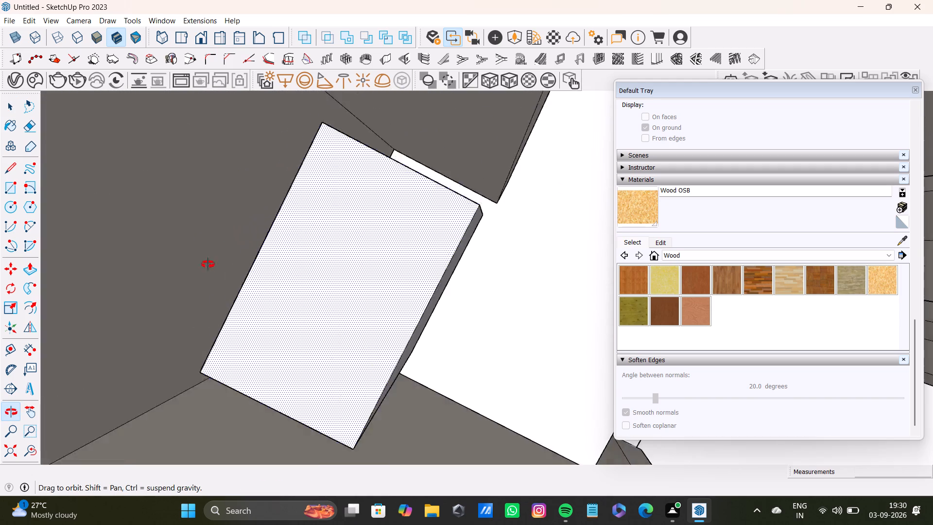
pyautogui.moveTo(208, 264); pyautogui.dragTo(205, 271, button='middle')
pyautogui.moveTo(244, 279); pyautogui.dragTo(325, 139, button='middle')
pyautogui.click(32, 450)
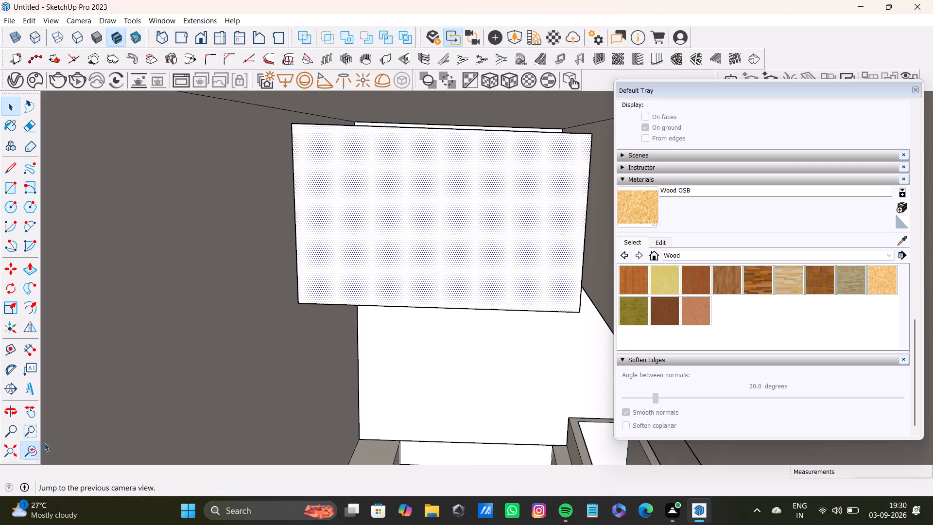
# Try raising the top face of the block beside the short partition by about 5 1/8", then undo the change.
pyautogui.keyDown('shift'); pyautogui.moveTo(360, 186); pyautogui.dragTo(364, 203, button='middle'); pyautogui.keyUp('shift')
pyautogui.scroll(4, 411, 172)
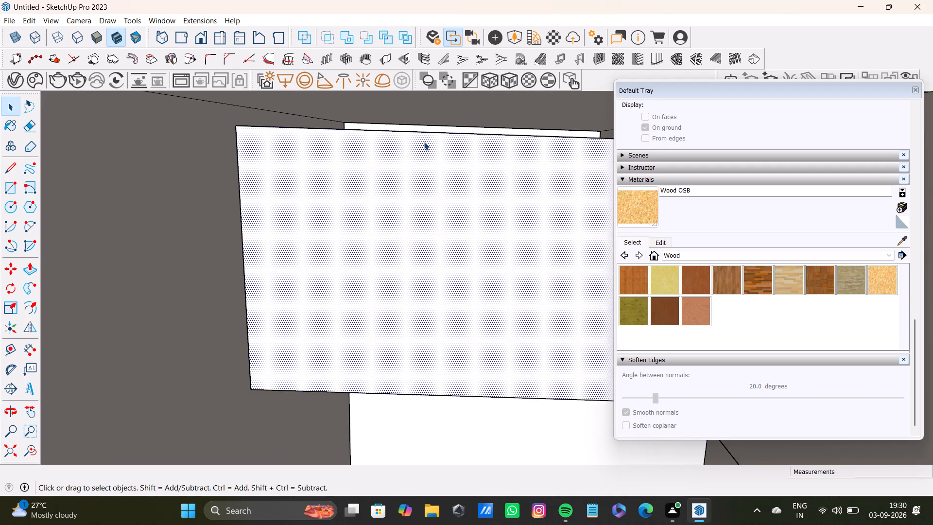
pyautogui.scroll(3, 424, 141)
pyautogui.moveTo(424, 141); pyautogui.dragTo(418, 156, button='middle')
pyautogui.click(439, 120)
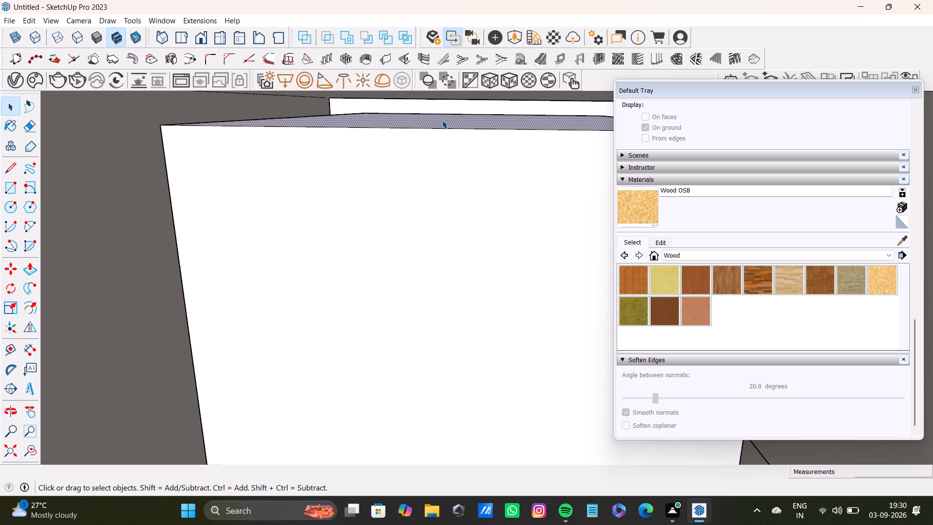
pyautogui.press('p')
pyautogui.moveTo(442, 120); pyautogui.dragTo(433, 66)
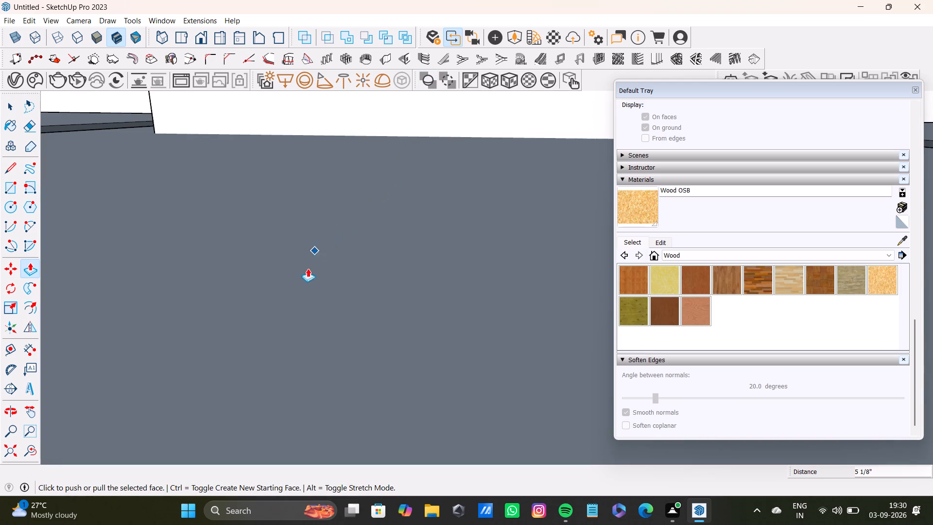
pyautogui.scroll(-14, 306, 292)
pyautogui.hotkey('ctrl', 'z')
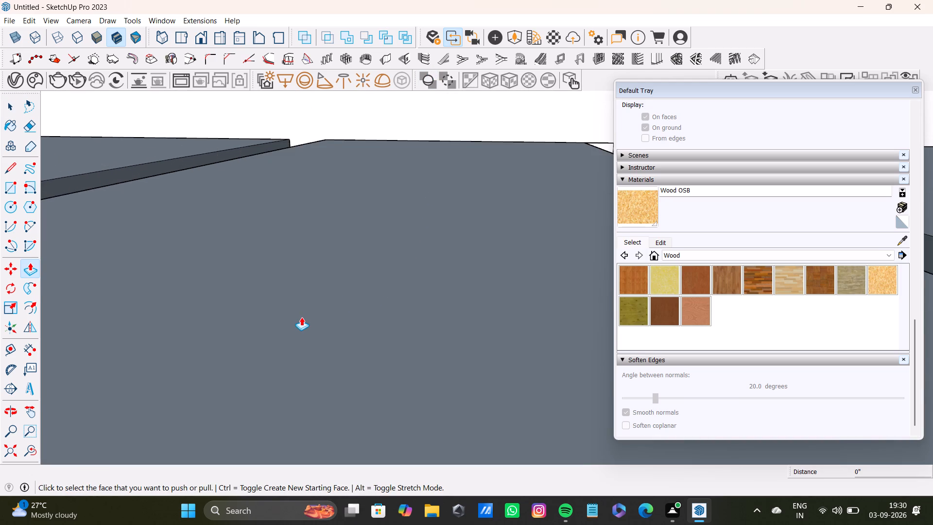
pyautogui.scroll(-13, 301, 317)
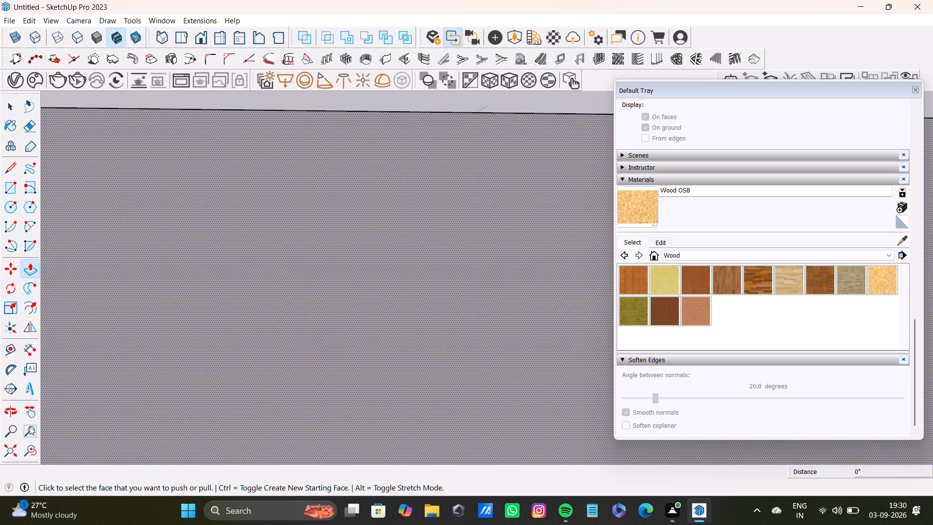
# Bring the whole model back into view and examine the house's rooms from above.
pyautogui.click(29, 453)
pyautogui.click(14, 451)
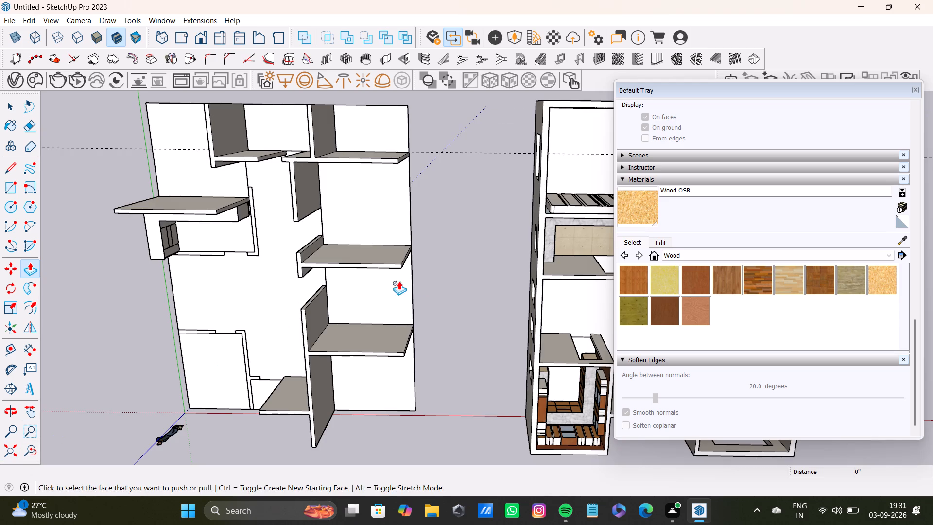
pyautogui.moveTo(422, 280); pyautogui.dragTo(179, 316, button='middle')
pyautogui.scroll(7, 325, 323)
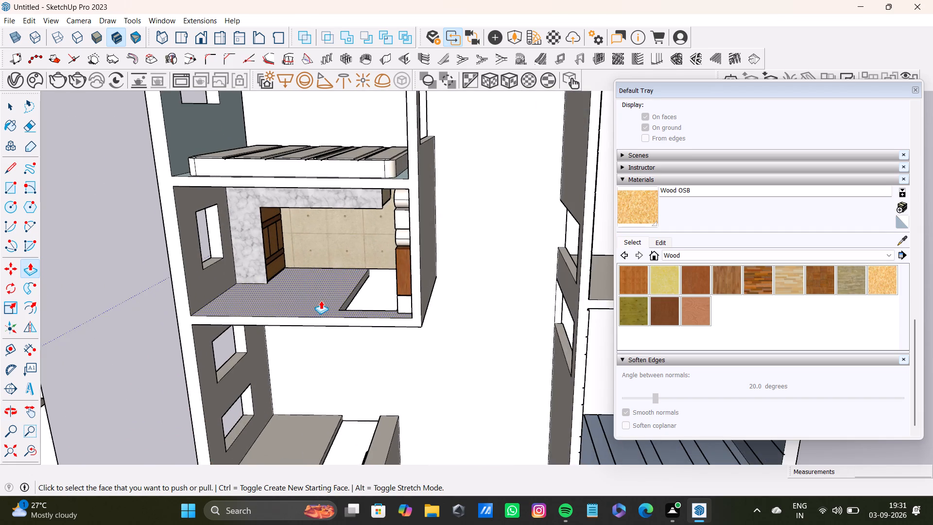
pyautogui.scroll(-4, 321, 300)
pyautogui.moveTo(331, 368); pyautogui.dragTo(387, 135, button='middle')
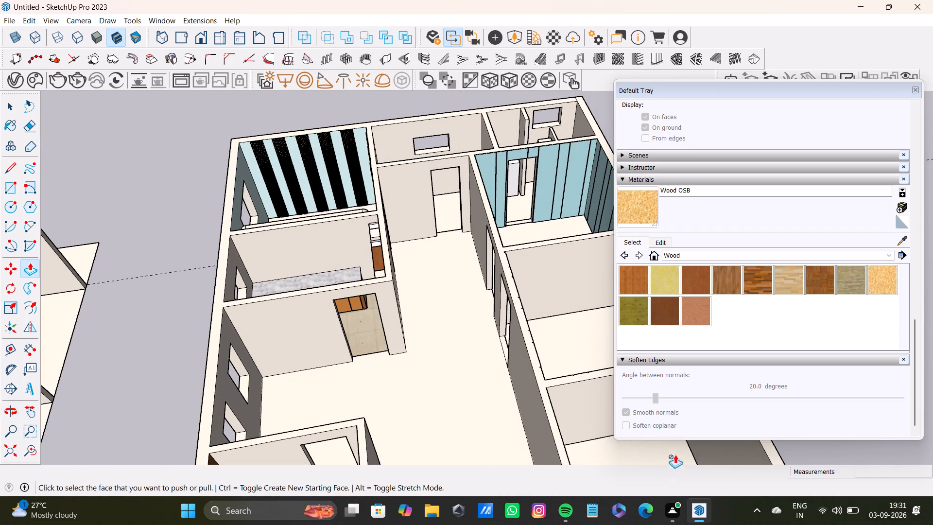
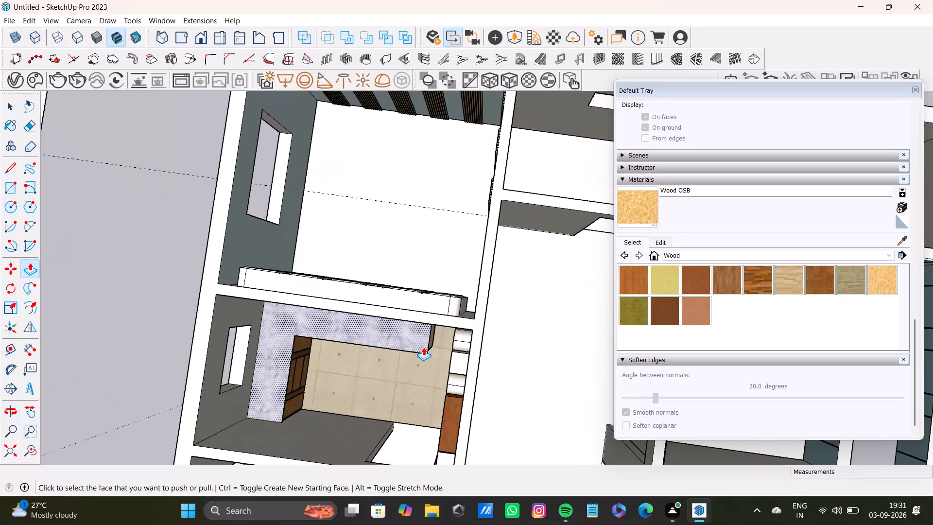
# Examine the alcove block, the short partition and the adjoining rooms from above and through the doorway of the blue-panelled room.
pyautogui.moveTo(423, 347); pyautogui.dragTo(266, 163, button='middle')
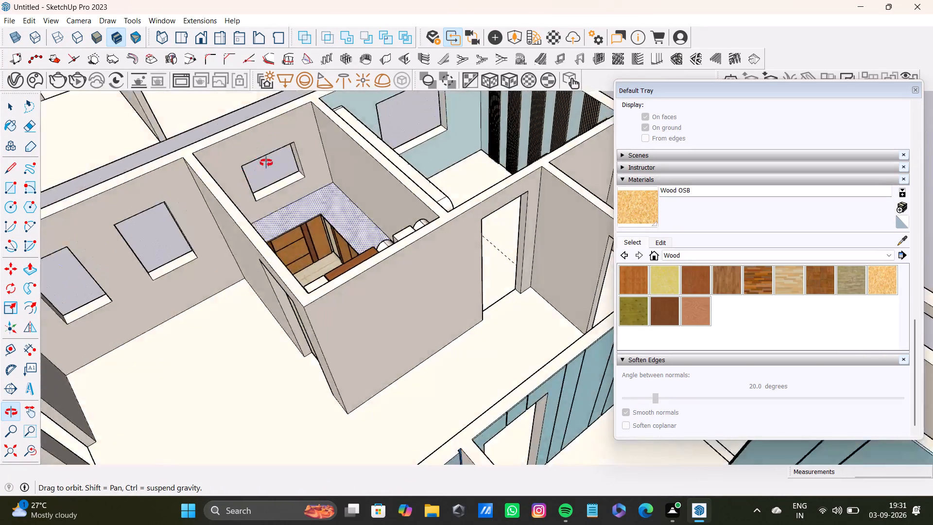
pyautogui.moveTo(266, 163); pyautogui.dragTo(474, 369, button='middle')
pyautogui.scroll(-10, 476, 370)
pyautogui.keyDown('shift'); pyautogui.moveTo(479, 356); pyautogui.dragTo(352, 324, button='middle'); pyautogui.keyUp('shift')
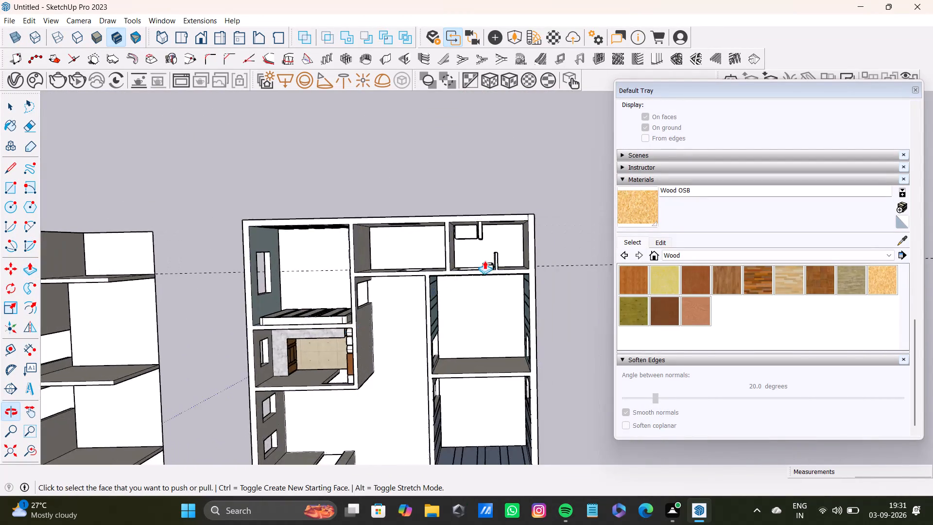
pyautogui.keyDown('shift'); pyautogui.scroll(15, 486, 257); pyautogui.keyUp('shift')
pyautogui.moveTo(456, 302); pyautogui.dragTo(449, 131, button='middle')
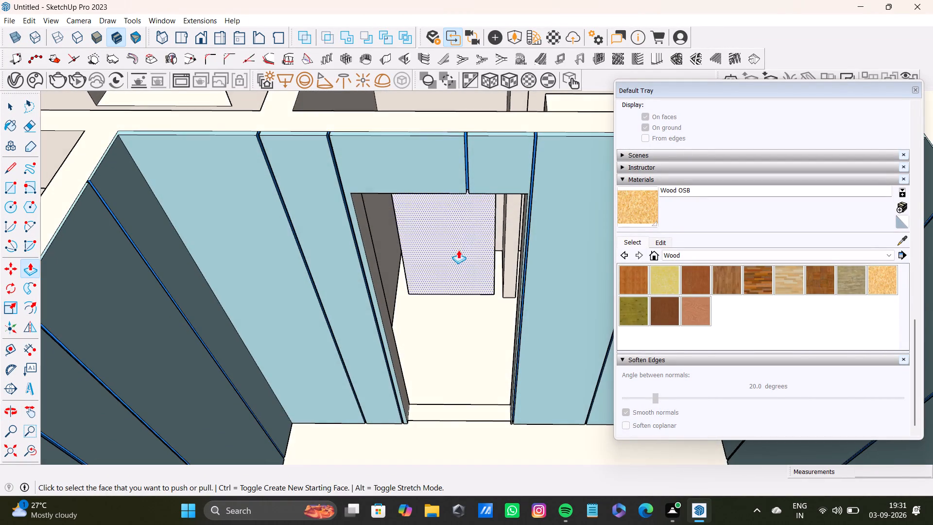
pyautogui.moveTo(463, 236); pyautogui.dragTo(453, 354, button='middle')
pyautogui.moveTo(453, 357); pyautogui.dragTo(453, 199, button='middle')
pyautogui.keyDown('shift'); pyautogui.moveTo(431, 385); pyautogui.dragTo(431, 199, button='middle'); pyautogui.keyUp('shift')
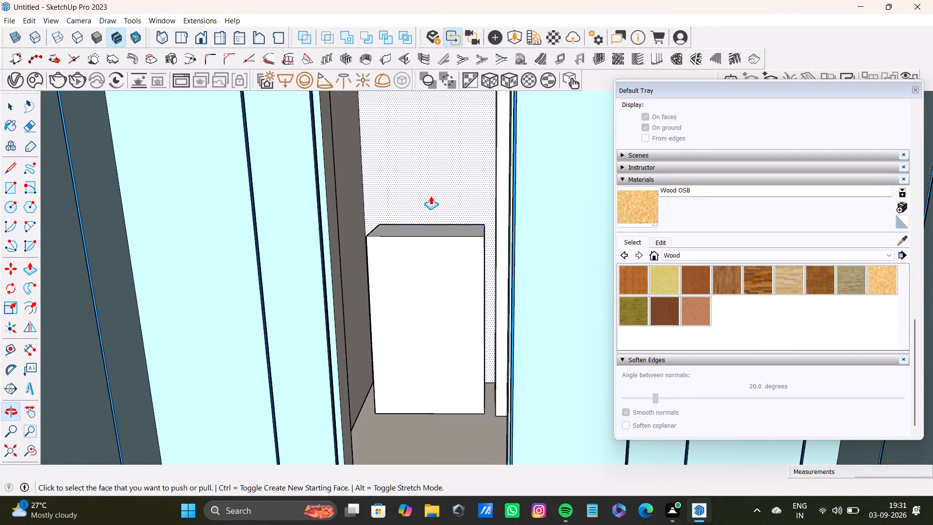
pyautogui.scroll(3, 432, 230)
pyautogui.moveTo(470, 262); pyautogui.dragTo(524, 353, button='middle')
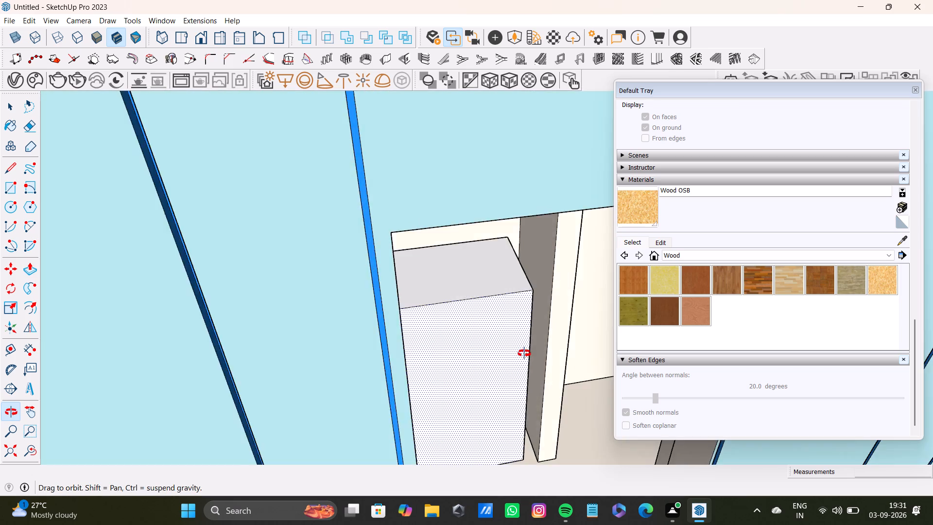
pyautogui.moveTo(524, 353); pyautogui.dragTo(464, 300, button='middle')
pyautogui.scroll(-9, 464, 300)
pyautogui.moveTo(464, 300); pyautogui.dragTo(464, 379, button='middle')
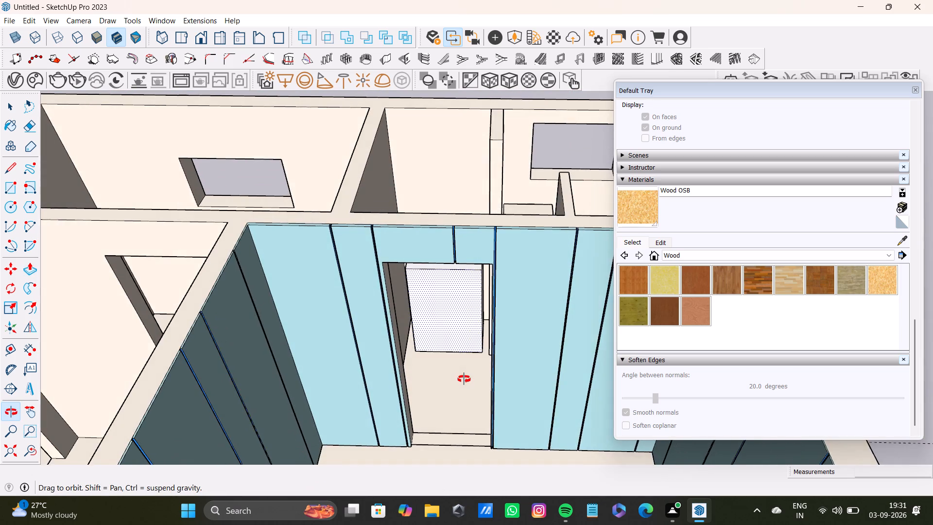
pyautogui.moveTo(464, 379); pyautogui.dragTo(485, 327, button='middle')
pyautogui.scroll(3, 463, 286)
pyautogui.keyDown('shift'); pyautogui.moveTo(460, 246); pyautogui.dragTo(468, 314, button='middle'); pyautogui.keyUp('shift')
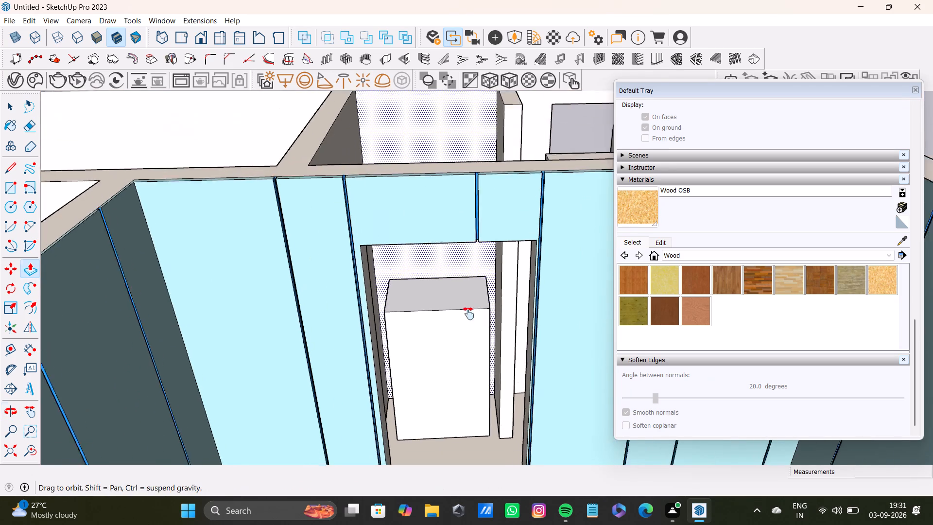
pyautogui.keyDown('shift'); pyautogui.moveTo(468, 314); pyautogui.dragTo(468, 351, button='middle'); pyautogui.keyUp('shift')
pyautogui.moveTo(482, 305); pyautogui.dragTo(448, 448, button='middle')
pyautogui.scroll(4, 426, 315)
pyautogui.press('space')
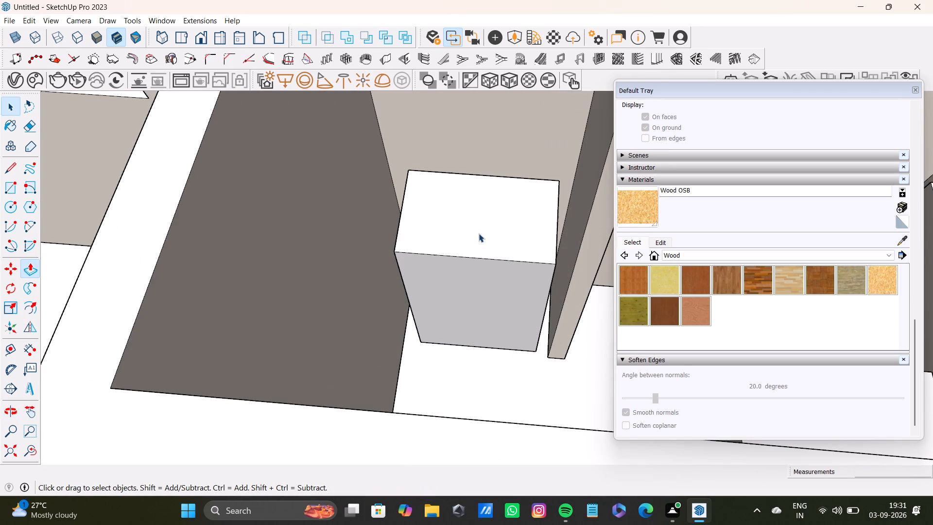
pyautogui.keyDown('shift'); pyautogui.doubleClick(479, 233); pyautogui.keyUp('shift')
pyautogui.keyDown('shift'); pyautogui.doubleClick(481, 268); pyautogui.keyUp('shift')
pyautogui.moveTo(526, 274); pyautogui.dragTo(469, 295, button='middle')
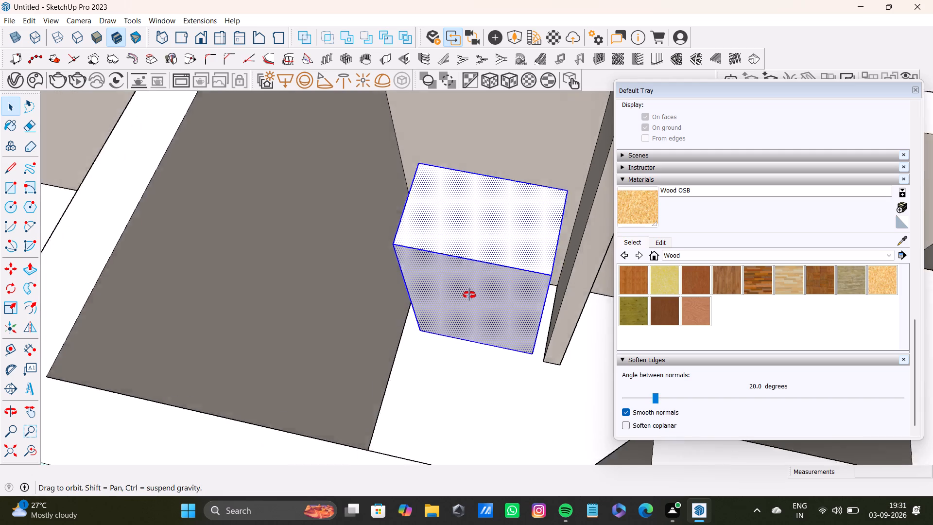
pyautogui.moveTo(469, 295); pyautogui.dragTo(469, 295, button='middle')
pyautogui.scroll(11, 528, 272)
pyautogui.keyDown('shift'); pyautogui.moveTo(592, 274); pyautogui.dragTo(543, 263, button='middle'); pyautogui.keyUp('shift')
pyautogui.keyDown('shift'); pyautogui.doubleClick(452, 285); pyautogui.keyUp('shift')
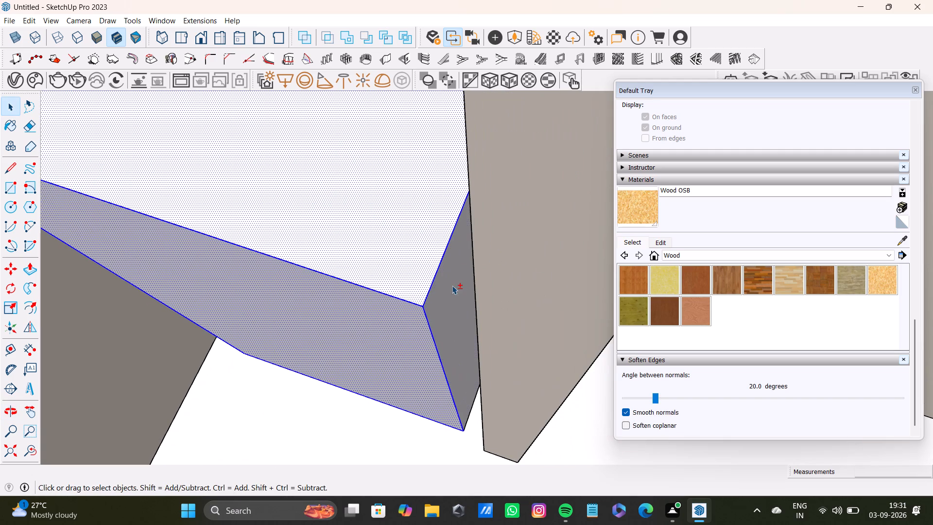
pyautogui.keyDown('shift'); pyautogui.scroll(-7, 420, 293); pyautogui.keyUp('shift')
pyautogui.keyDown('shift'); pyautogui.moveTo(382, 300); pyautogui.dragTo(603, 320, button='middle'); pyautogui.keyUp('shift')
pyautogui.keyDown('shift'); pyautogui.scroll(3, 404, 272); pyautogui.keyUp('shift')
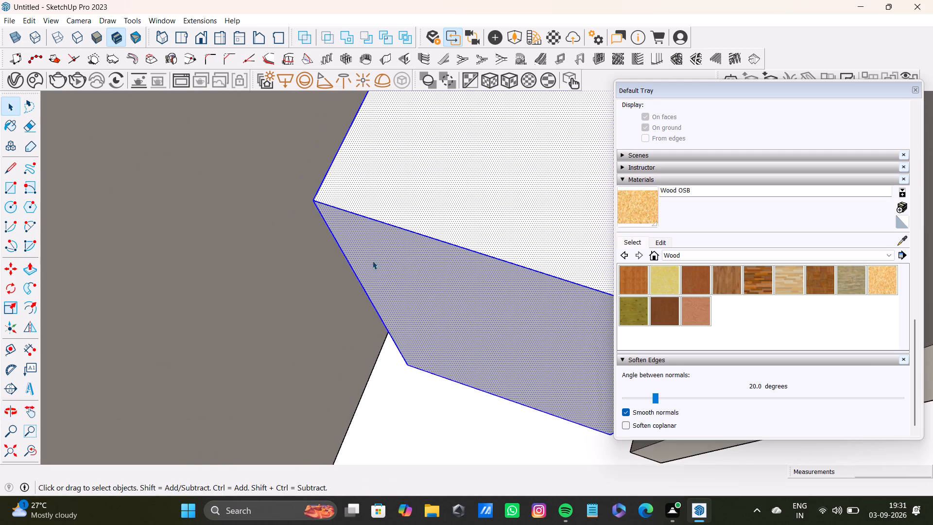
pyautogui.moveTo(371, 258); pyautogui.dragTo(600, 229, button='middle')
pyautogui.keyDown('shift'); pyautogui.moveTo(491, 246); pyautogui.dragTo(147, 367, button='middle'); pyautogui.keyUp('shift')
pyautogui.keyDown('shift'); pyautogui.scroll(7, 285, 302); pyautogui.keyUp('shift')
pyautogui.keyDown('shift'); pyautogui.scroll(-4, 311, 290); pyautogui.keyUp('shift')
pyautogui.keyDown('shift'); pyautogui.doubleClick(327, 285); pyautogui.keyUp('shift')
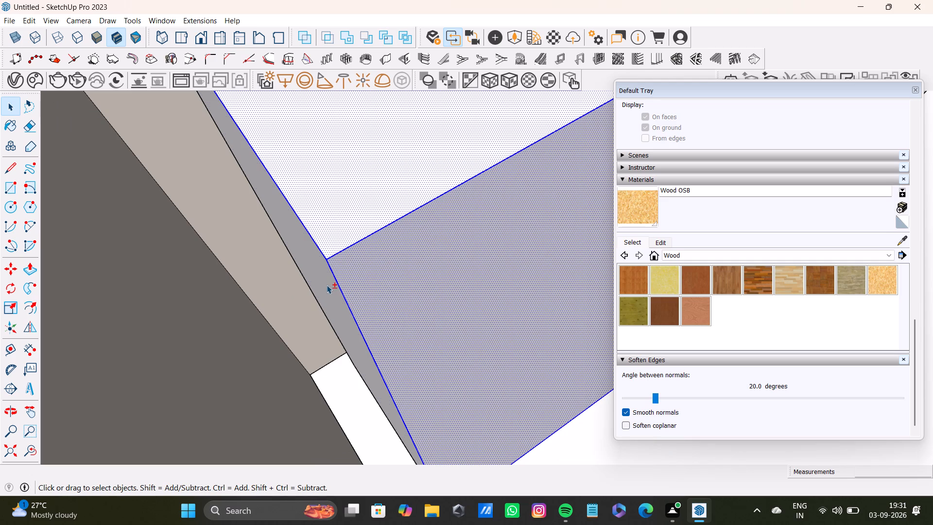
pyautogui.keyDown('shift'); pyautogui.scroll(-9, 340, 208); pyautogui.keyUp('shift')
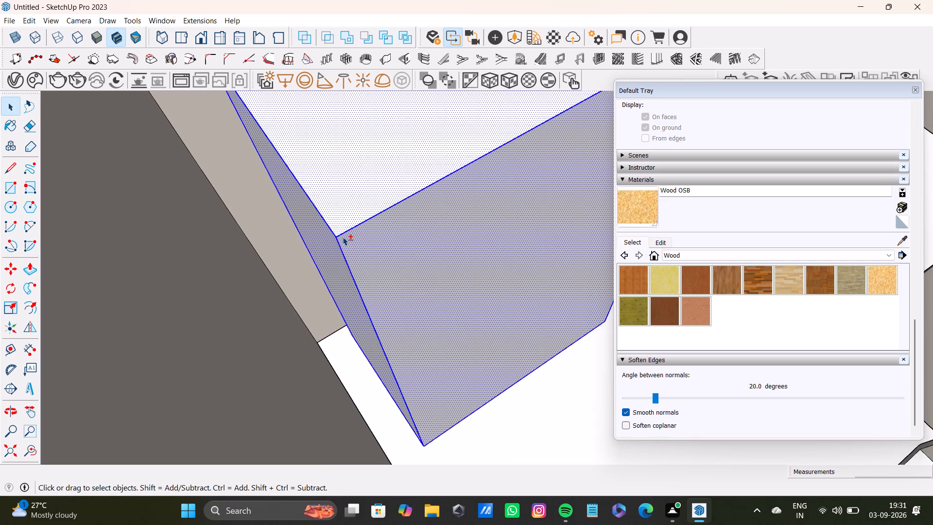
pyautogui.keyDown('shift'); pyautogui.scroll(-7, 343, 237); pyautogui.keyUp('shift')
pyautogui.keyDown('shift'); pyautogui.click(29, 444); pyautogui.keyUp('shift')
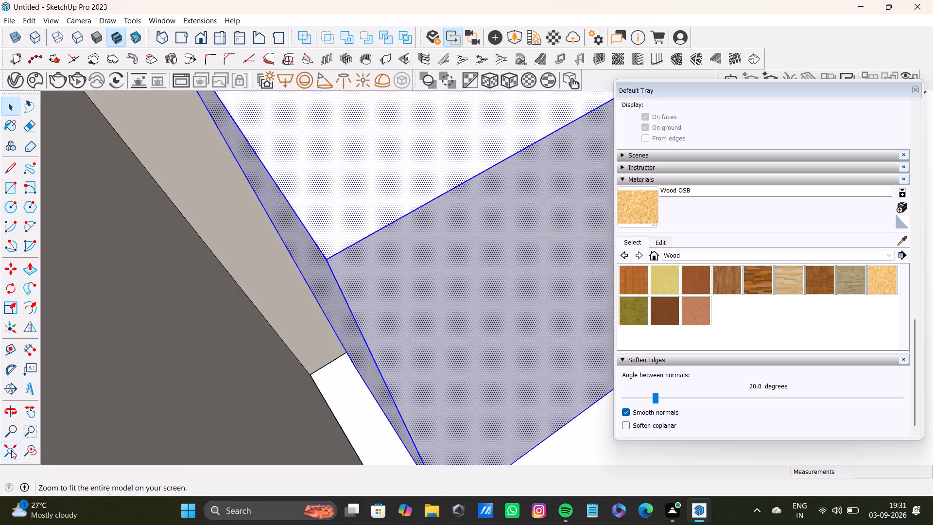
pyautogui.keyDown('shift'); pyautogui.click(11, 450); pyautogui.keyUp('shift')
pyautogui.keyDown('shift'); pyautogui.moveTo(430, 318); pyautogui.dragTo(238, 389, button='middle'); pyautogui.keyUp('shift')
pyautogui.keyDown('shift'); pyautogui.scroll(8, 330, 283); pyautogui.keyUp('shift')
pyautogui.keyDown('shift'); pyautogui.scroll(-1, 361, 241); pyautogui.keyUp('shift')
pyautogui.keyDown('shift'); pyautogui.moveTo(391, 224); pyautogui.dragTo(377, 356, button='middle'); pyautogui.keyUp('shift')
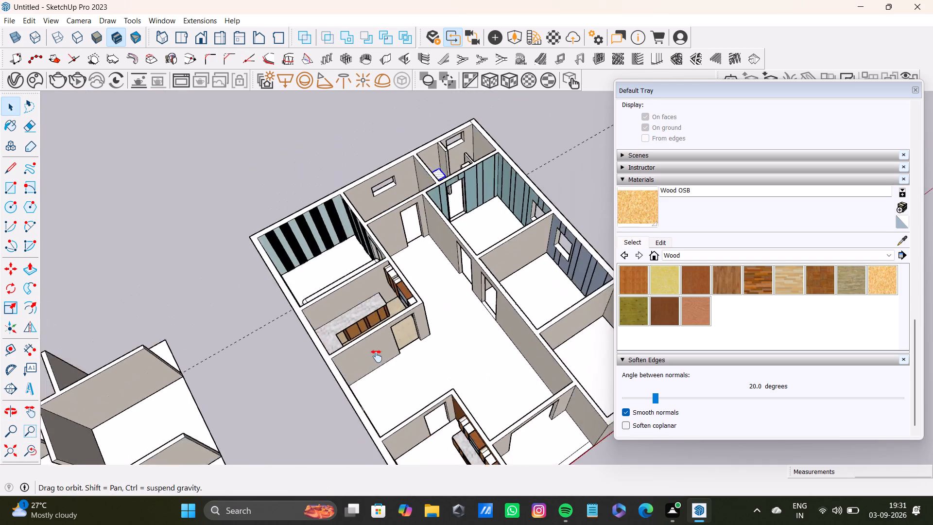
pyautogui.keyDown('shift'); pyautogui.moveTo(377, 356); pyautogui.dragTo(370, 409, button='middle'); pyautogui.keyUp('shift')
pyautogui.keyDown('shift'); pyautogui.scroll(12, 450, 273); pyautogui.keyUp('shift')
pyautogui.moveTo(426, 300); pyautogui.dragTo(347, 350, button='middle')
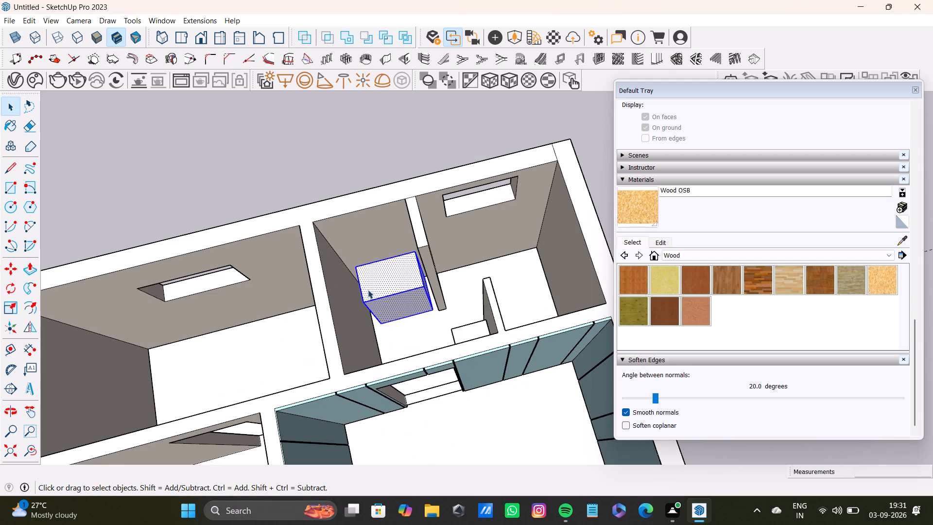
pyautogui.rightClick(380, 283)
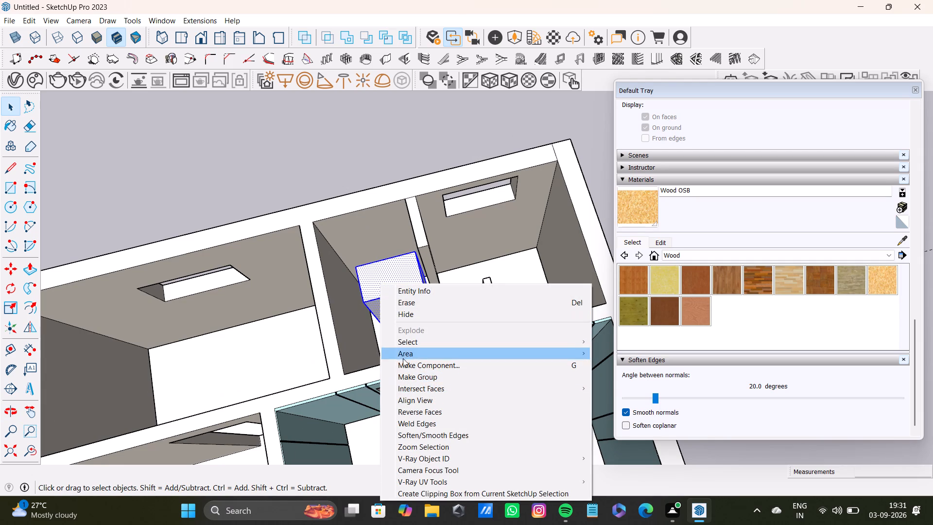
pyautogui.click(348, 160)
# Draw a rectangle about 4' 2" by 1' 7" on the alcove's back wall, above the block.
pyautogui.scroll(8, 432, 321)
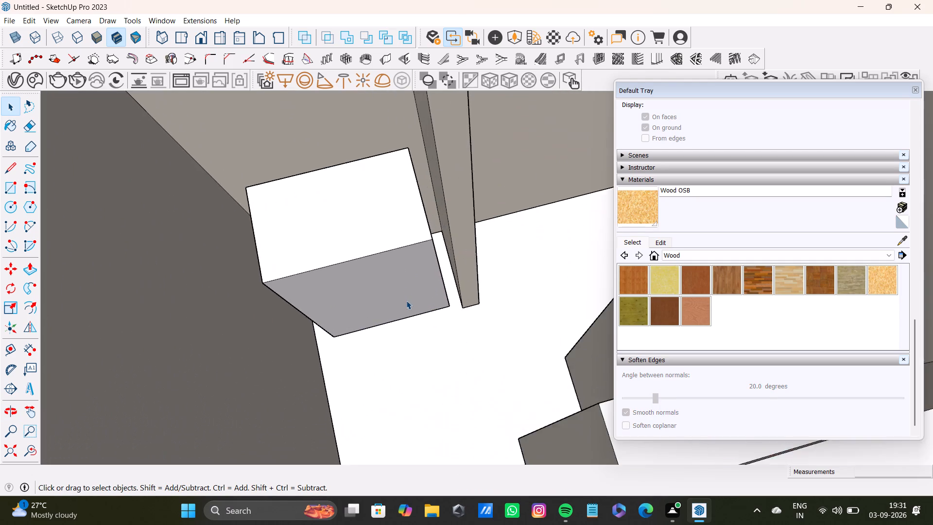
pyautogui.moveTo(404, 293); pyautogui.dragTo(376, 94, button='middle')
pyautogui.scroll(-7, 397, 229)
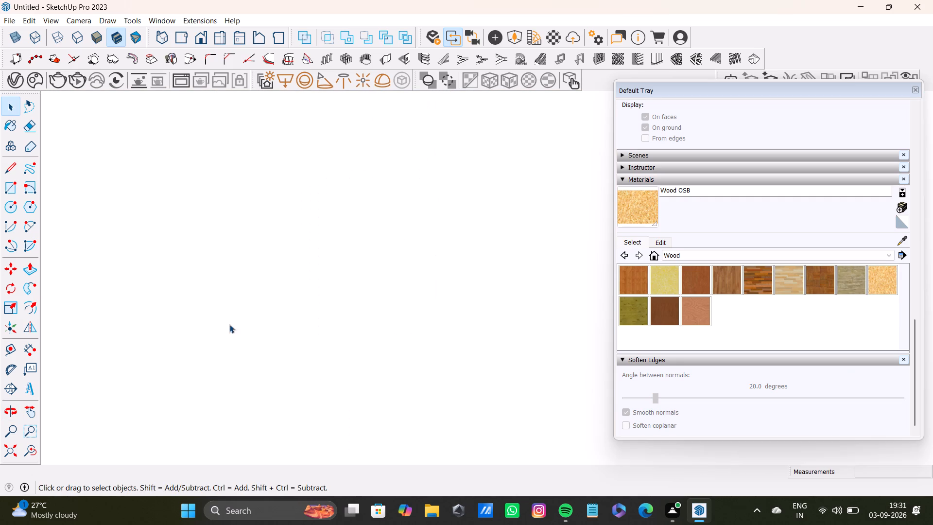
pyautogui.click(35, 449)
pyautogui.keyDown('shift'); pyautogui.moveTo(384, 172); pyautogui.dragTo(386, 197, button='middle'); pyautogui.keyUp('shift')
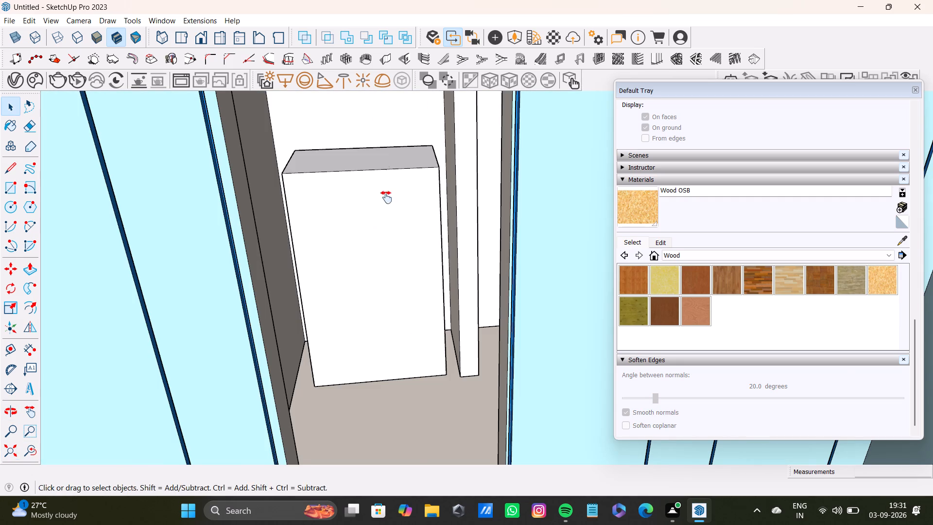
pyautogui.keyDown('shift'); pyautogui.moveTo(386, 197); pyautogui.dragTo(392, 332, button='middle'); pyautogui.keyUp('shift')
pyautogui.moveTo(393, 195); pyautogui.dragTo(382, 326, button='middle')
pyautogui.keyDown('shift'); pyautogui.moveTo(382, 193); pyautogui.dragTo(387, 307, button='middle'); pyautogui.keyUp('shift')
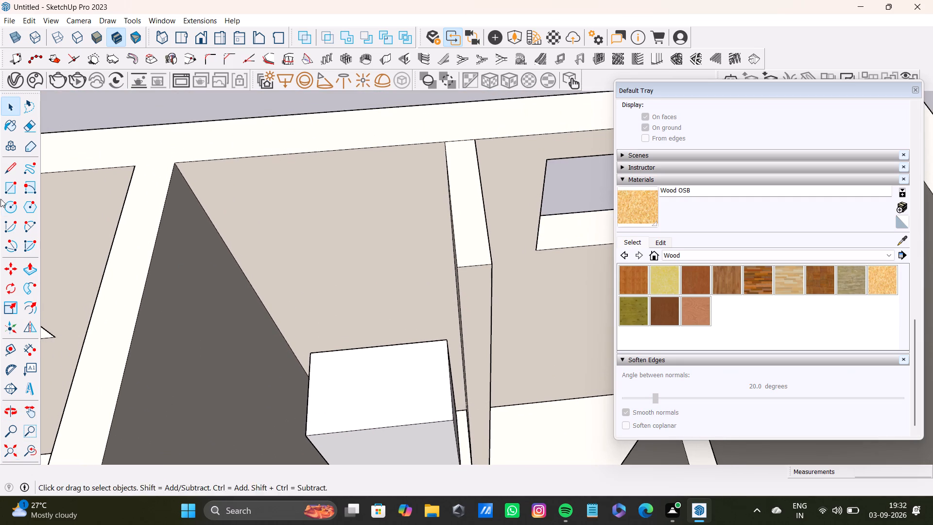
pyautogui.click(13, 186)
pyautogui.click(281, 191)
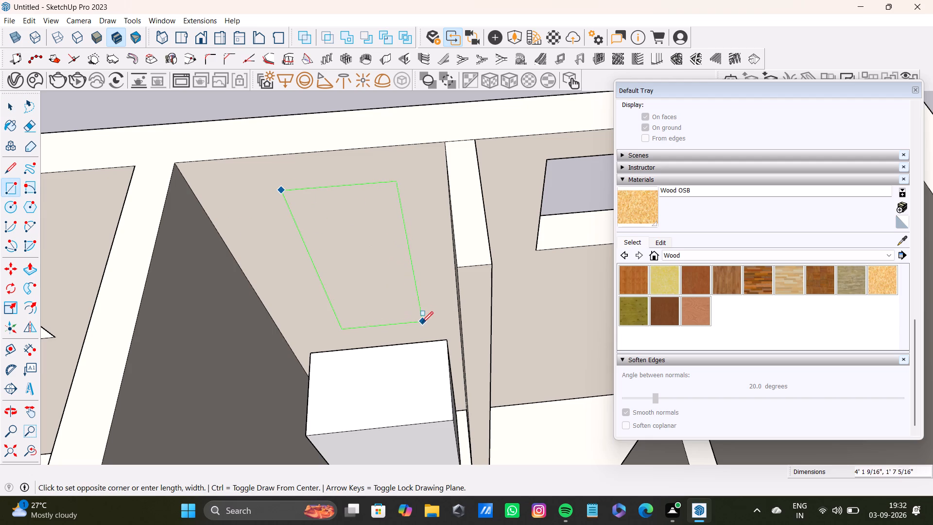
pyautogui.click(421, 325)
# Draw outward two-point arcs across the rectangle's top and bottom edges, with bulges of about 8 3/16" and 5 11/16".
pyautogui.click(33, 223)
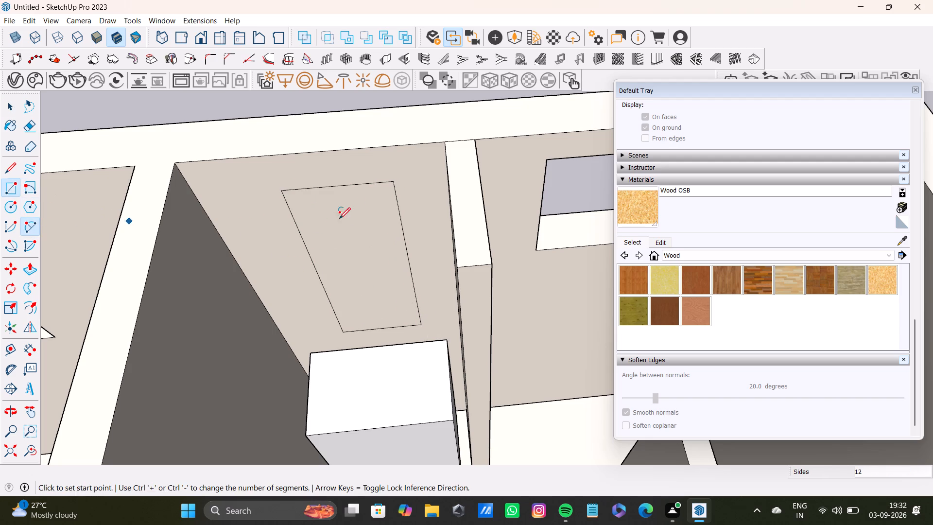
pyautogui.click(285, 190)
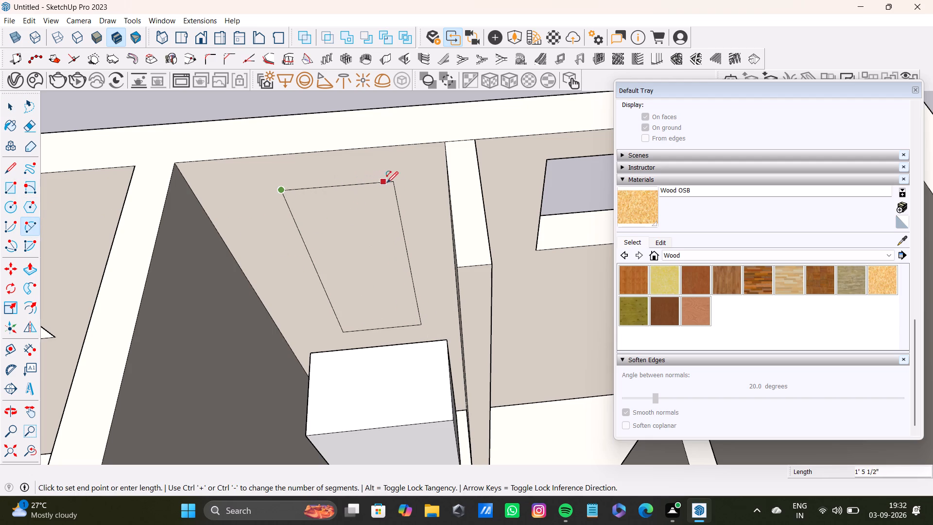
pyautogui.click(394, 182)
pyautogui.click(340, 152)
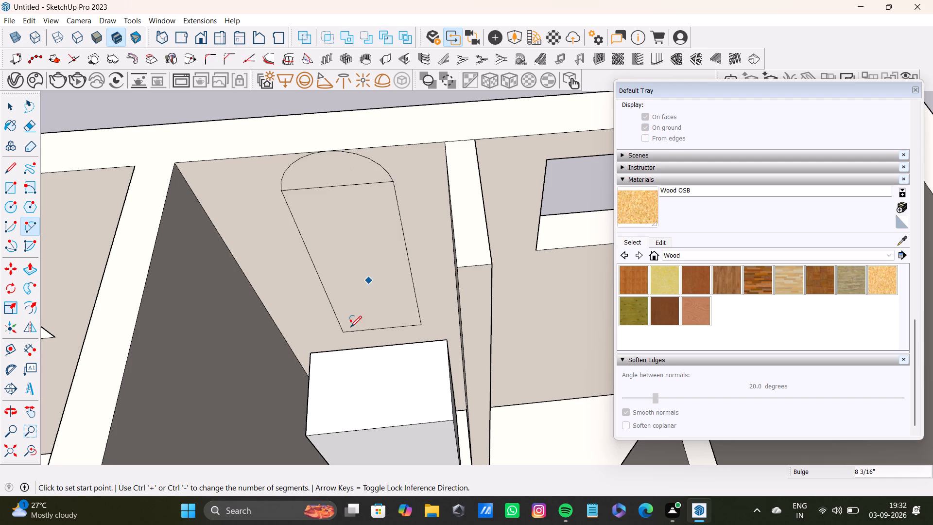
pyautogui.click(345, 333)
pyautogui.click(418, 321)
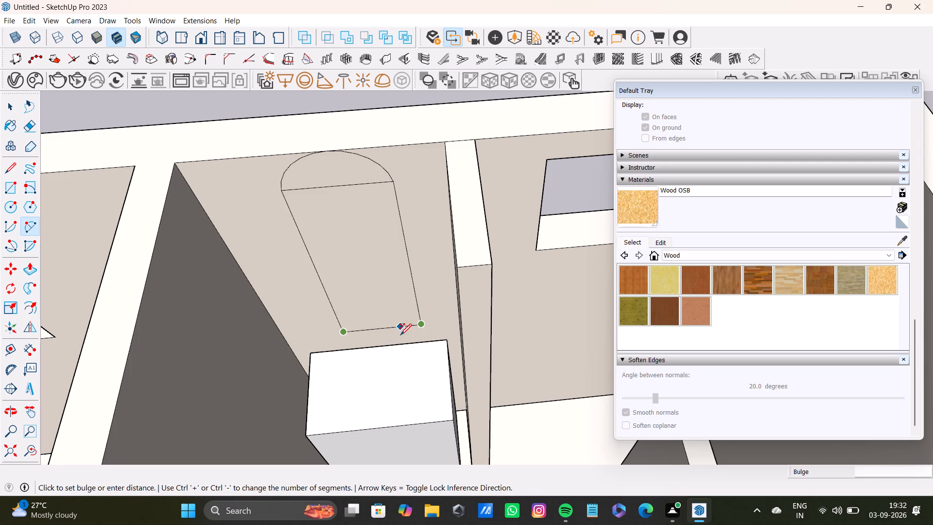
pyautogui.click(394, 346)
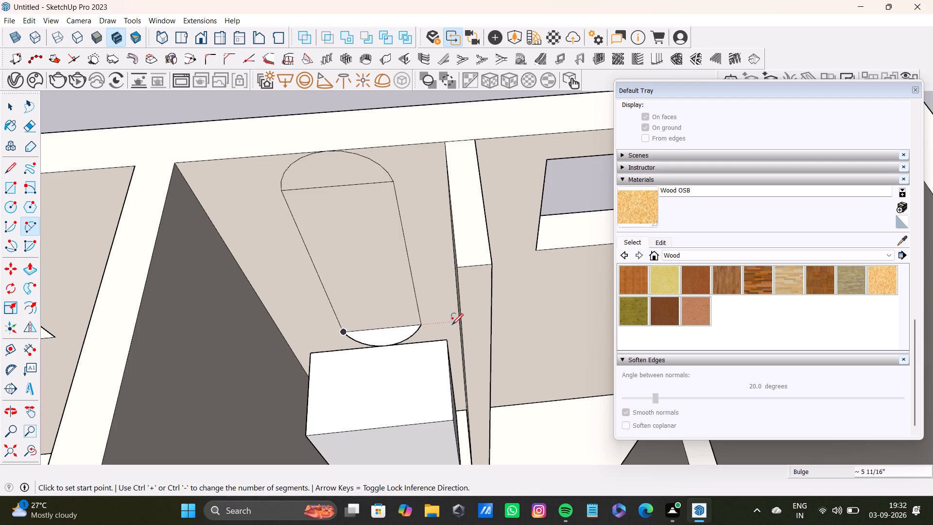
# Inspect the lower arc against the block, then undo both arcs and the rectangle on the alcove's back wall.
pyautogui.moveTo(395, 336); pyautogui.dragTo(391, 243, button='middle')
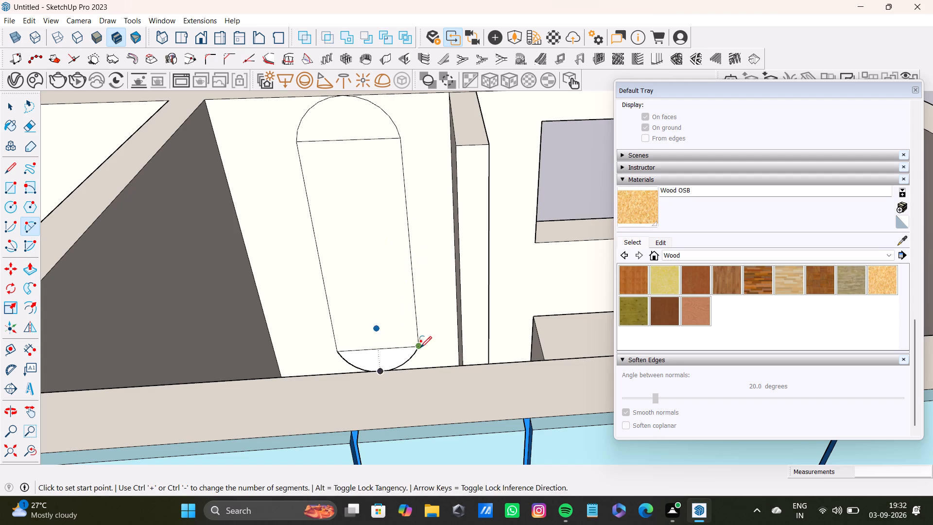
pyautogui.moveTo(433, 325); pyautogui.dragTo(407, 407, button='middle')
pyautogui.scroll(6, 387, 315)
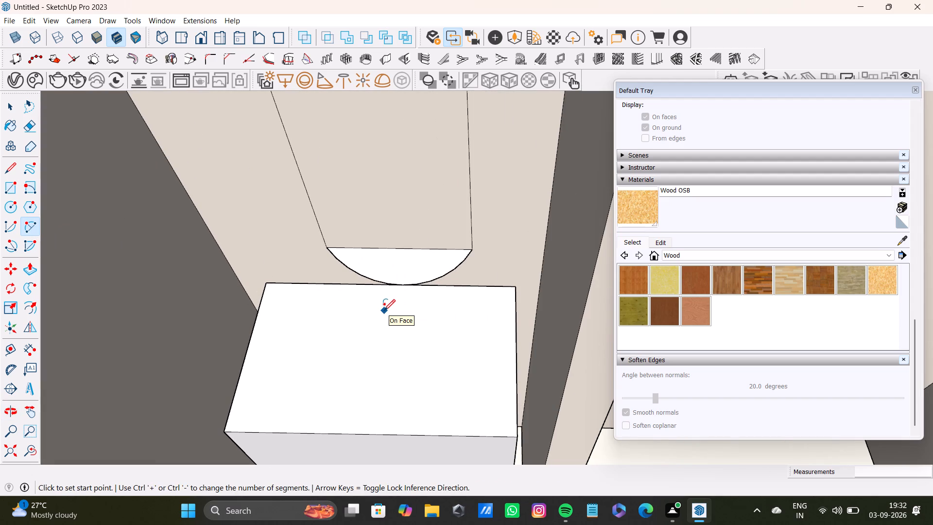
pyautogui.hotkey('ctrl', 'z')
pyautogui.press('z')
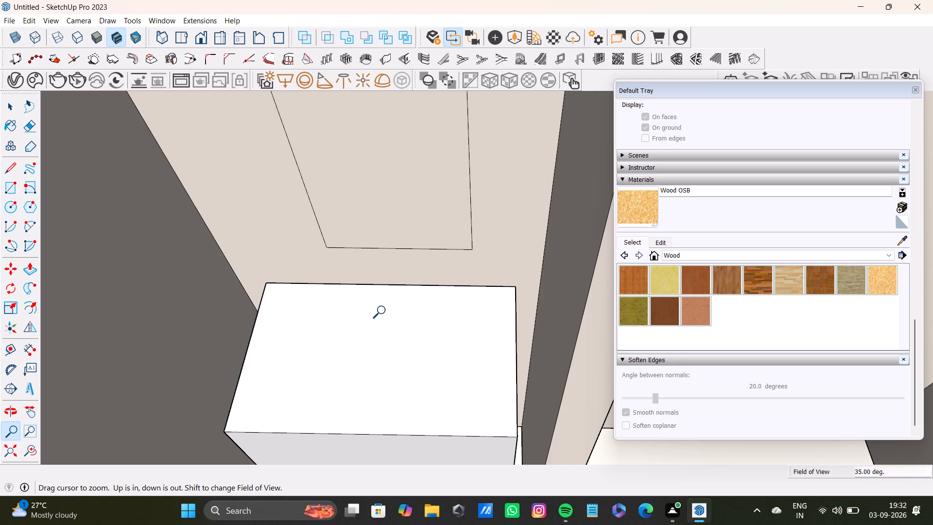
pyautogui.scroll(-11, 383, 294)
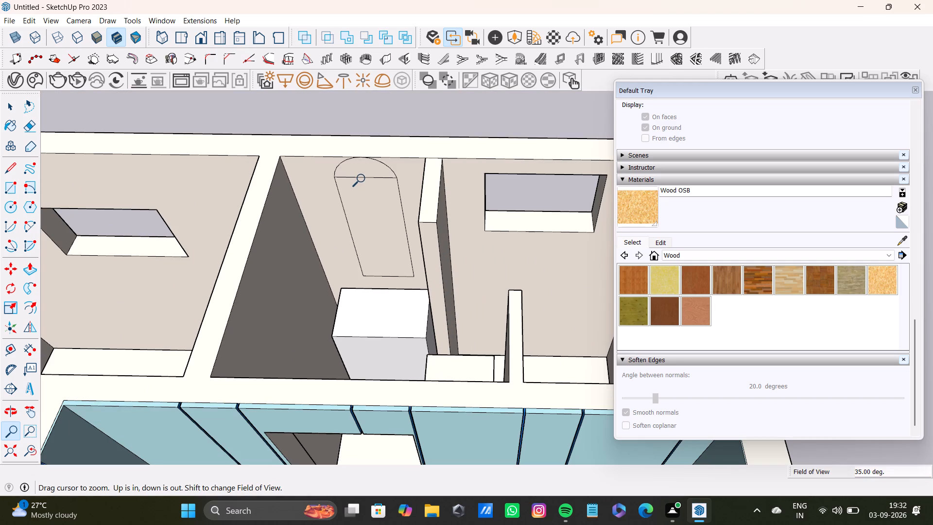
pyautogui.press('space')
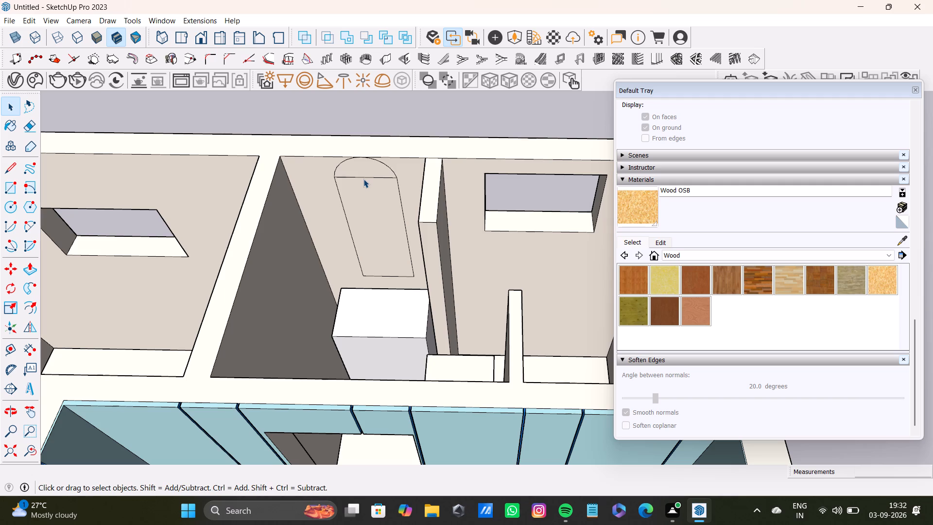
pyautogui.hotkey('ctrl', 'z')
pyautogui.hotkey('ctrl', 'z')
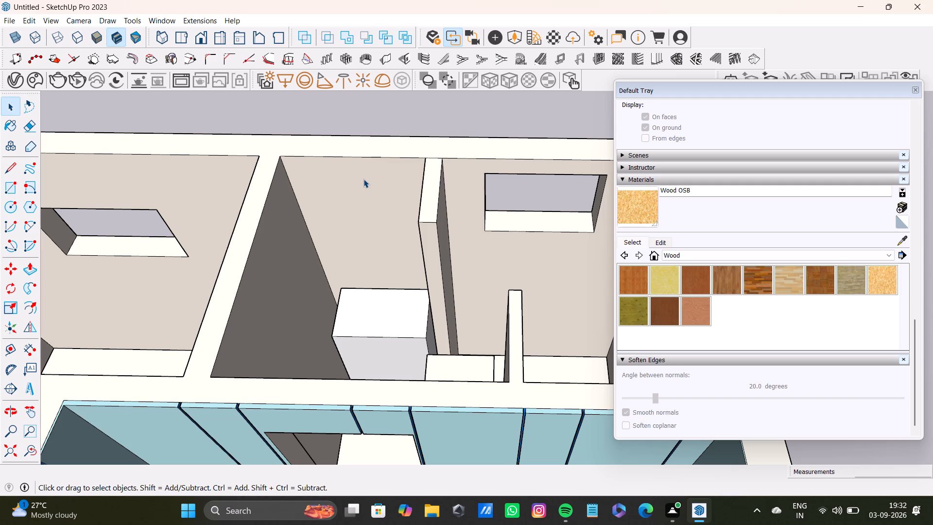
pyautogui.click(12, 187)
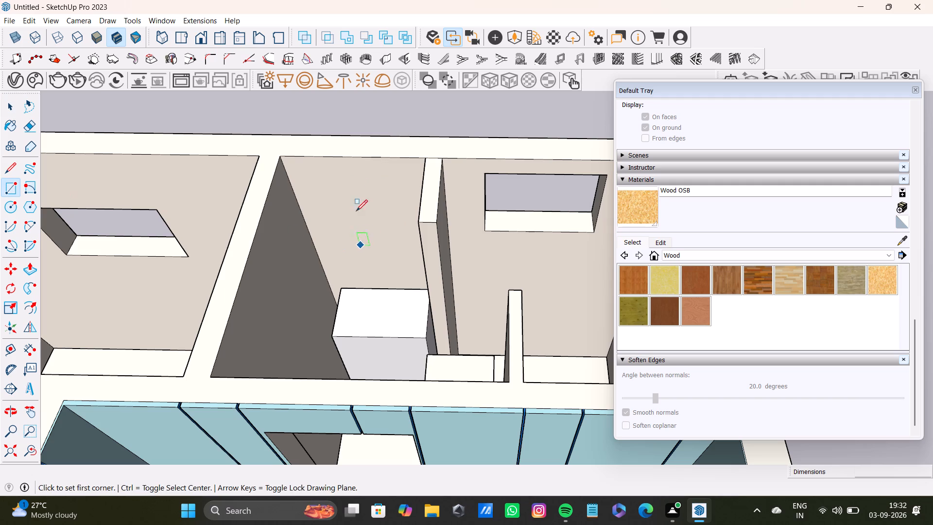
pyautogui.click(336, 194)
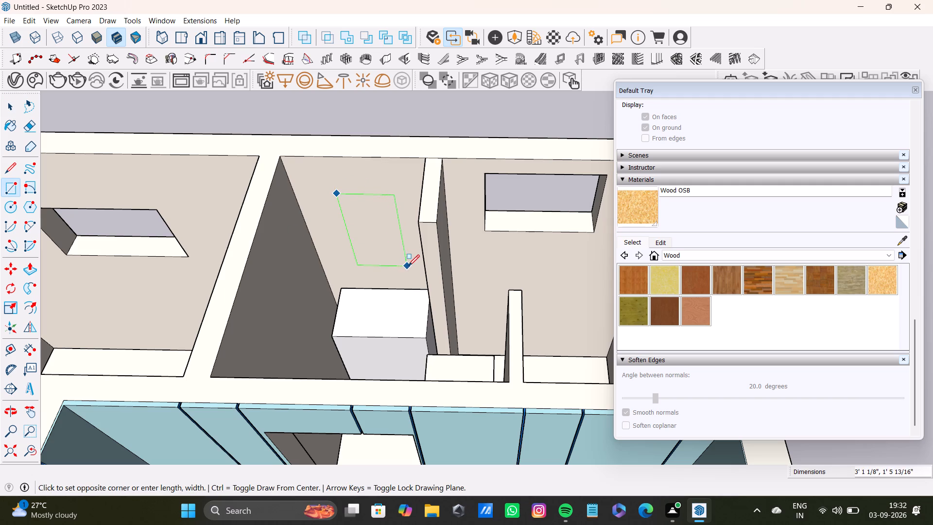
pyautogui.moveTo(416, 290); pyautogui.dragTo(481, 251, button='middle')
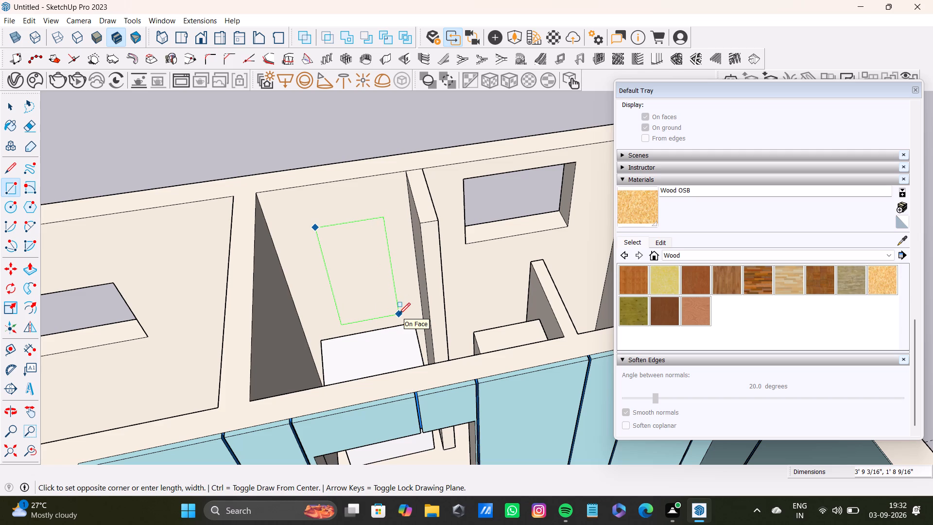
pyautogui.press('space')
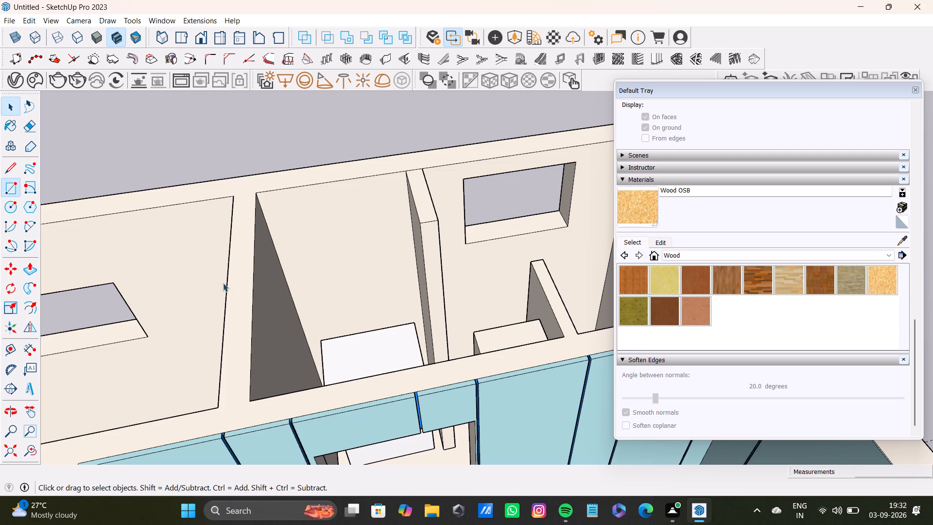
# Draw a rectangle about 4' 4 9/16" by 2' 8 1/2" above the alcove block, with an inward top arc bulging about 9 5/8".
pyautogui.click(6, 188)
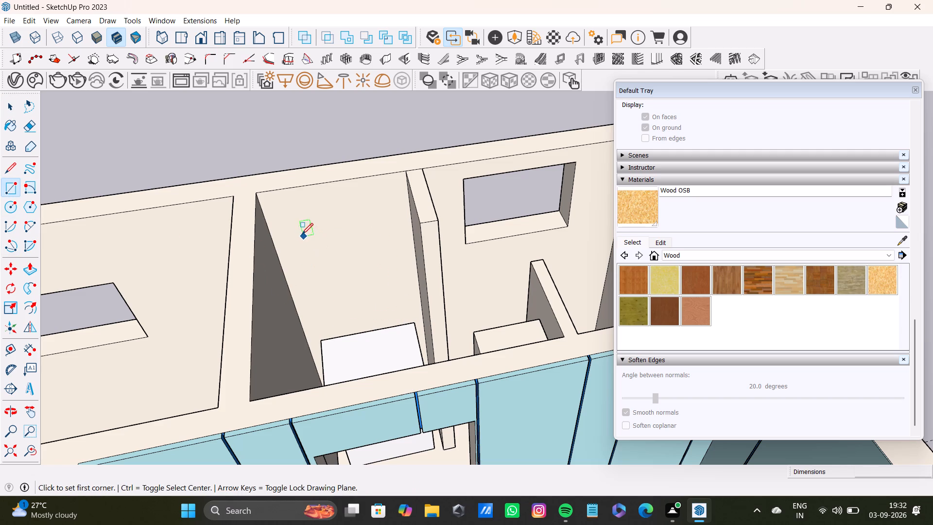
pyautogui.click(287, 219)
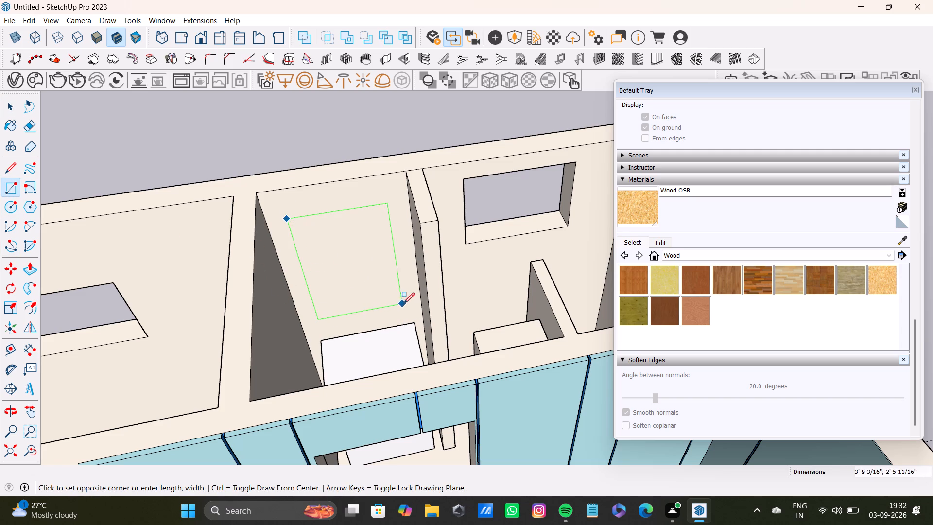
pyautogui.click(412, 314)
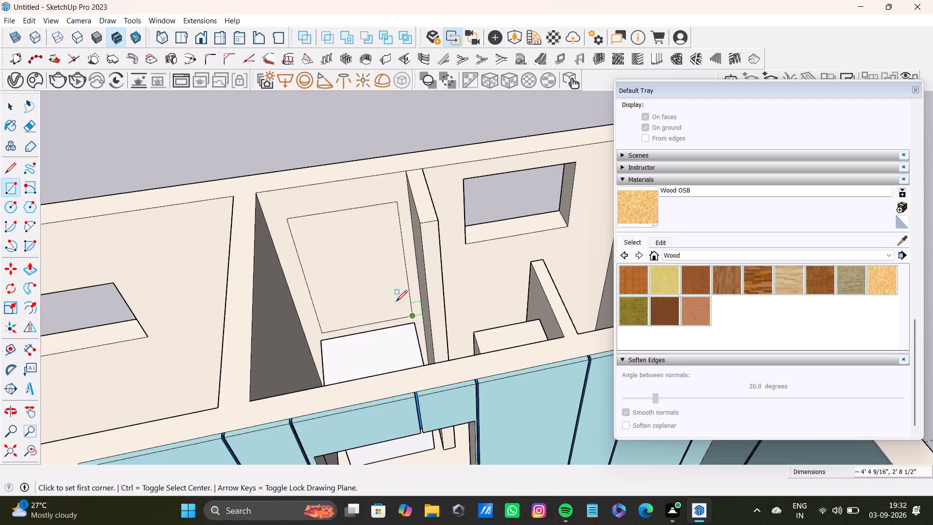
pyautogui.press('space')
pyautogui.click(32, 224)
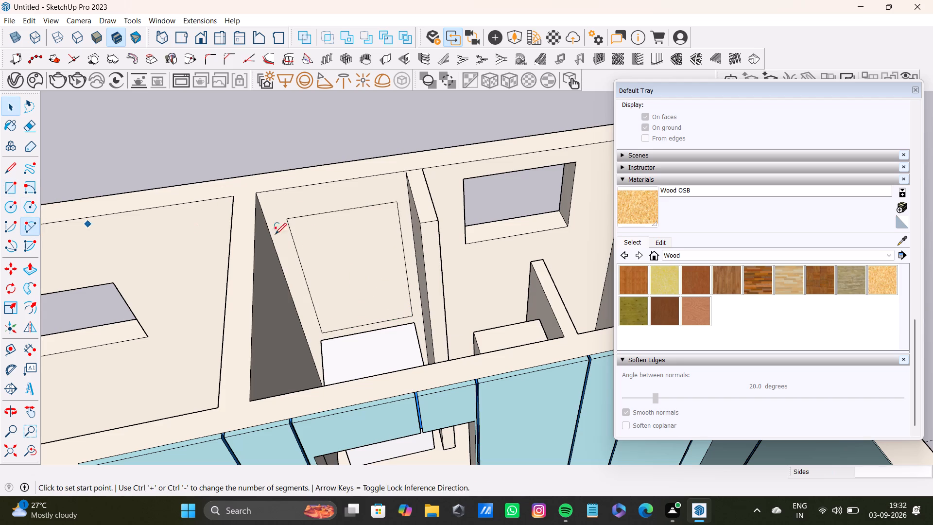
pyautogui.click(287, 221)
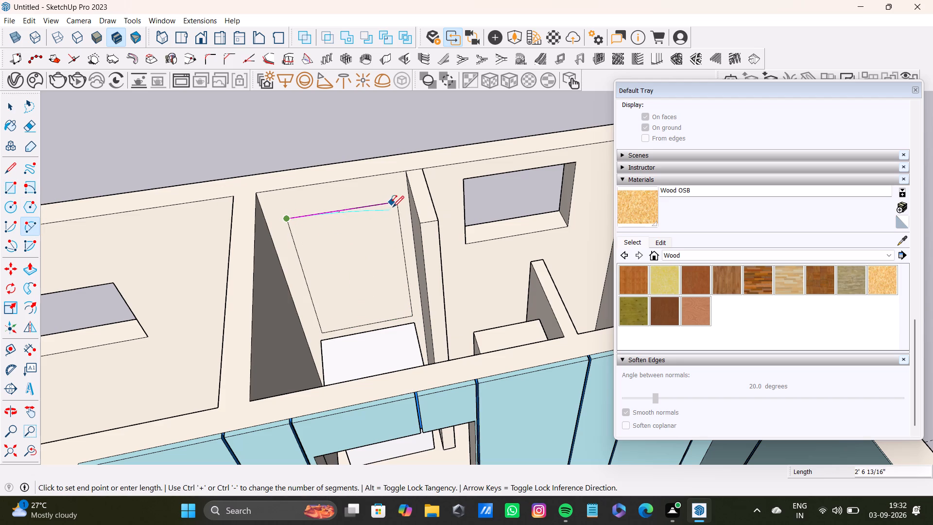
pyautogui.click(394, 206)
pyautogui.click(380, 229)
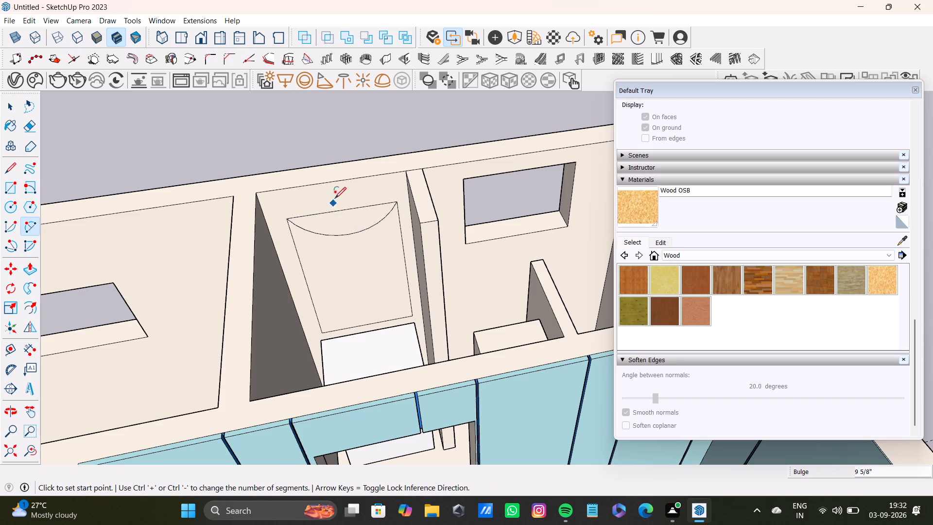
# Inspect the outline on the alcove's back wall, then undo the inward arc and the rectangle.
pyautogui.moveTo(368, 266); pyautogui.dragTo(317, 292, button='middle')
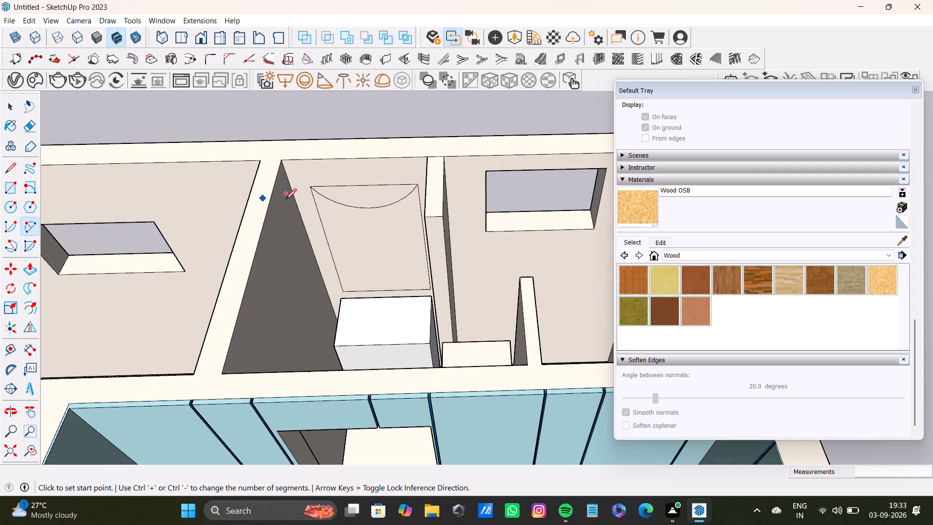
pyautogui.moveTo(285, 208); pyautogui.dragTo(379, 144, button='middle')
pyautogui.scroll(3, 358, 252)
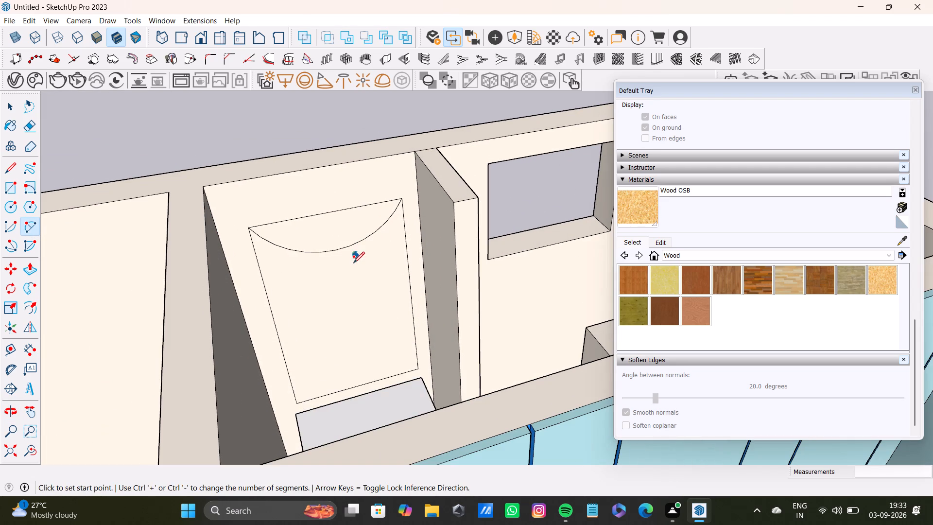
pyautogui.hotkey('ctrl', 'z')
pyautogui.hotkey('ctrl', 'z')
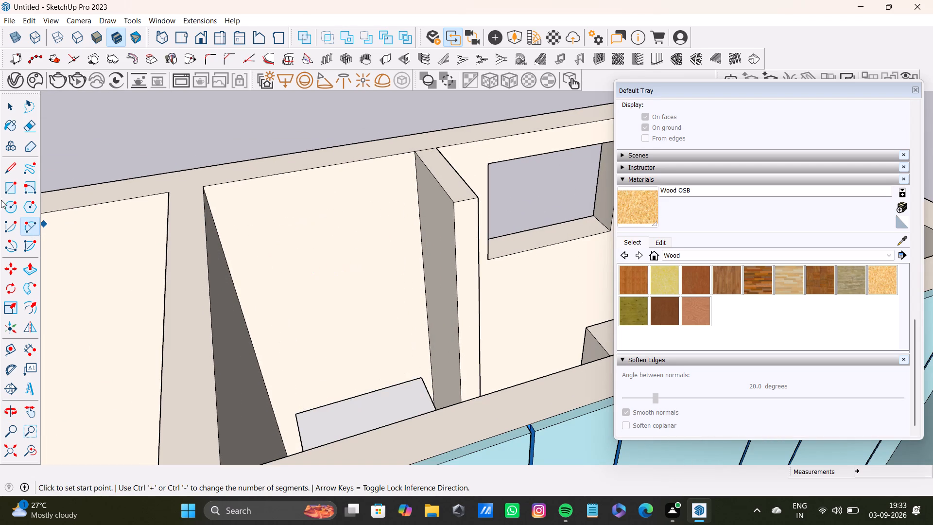
# Draw a narrower rectangle about 3' 2 1/2" by 1' 6 13/16" on the alcove's back wall, above the block.
pyautogui.click(6, 192)
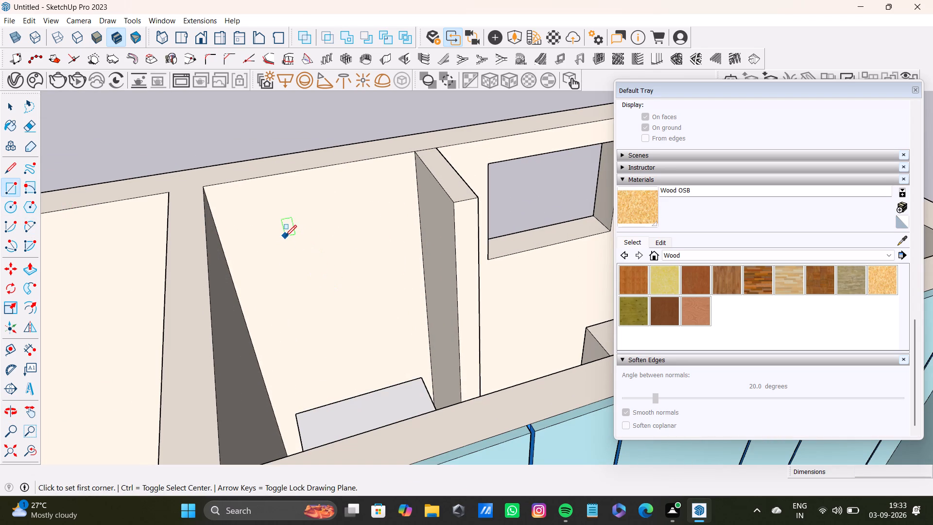
pyautogui.click(285, 236)
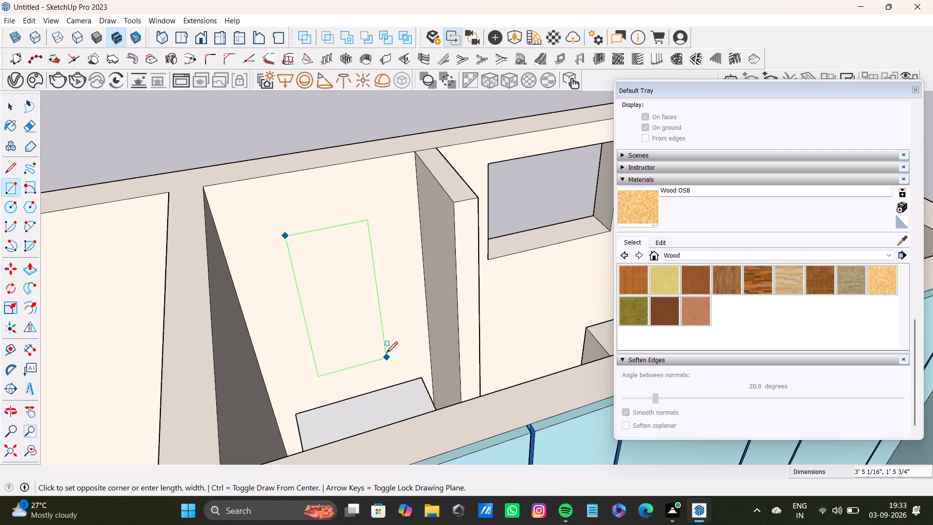
pyautogui.click(389, 348)
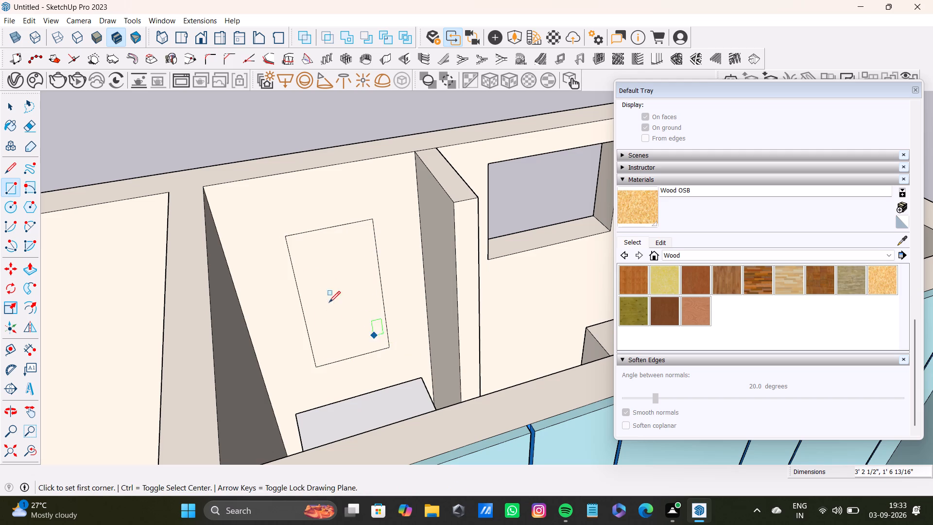
pyautogui.press('space')
# Draw outward two-point arcs across the rectangle's top and bottom edges, with a top bulge of about 7 9/16".
pyautogui.click(31, 229)
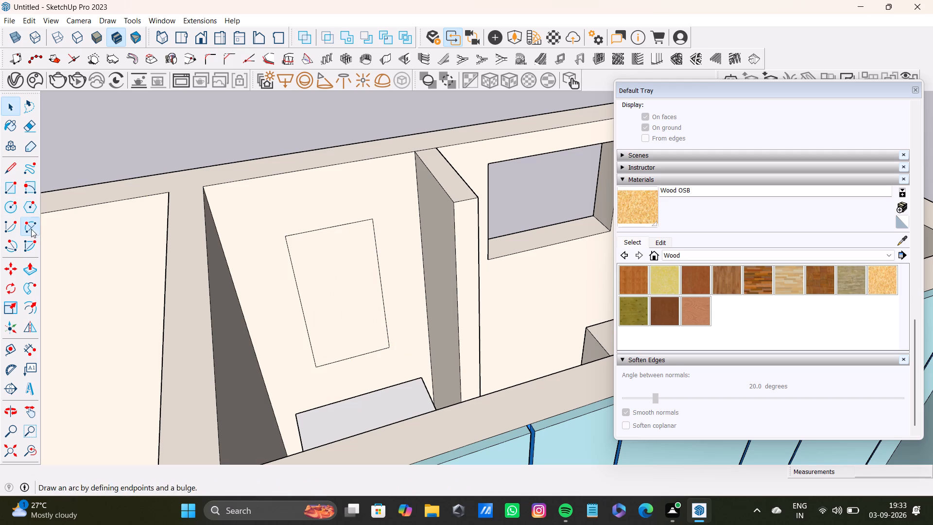
pyautogui.click(286, 233)
pyautogui.click(369, 223)
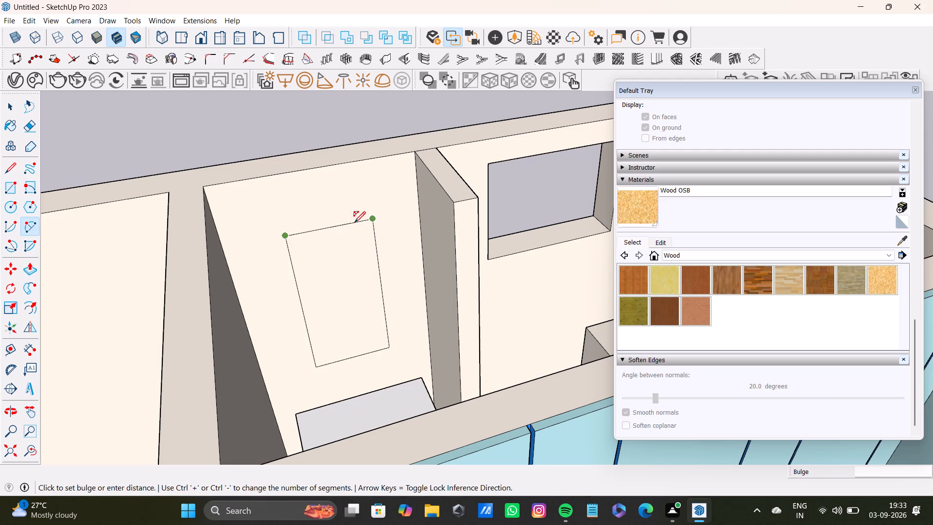
pyautogui.click(310, 199)
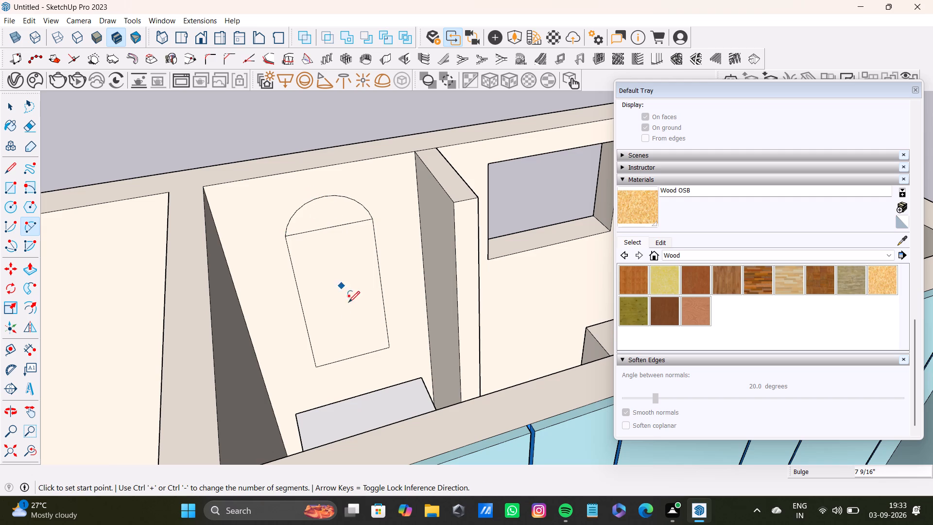
pyautogui.click(317, 363)
pyautogui.click(386, 345)
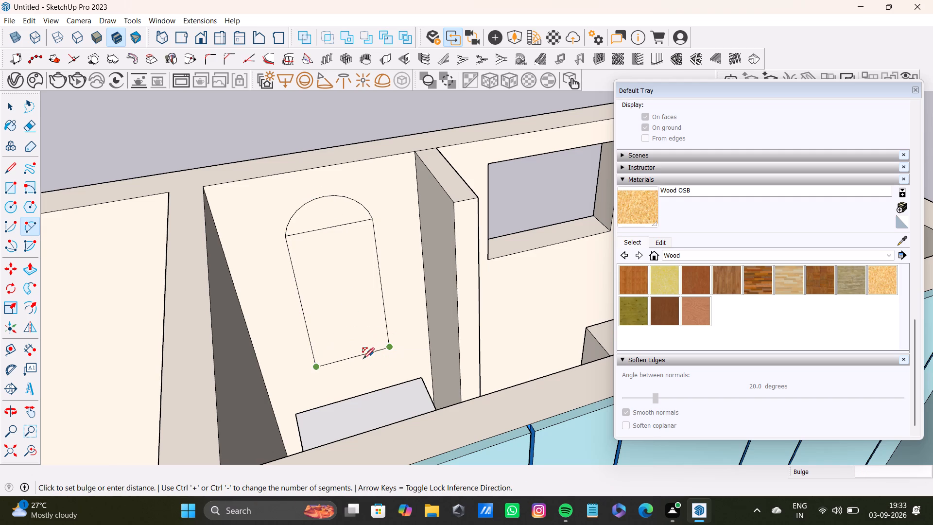
pyautogui.moveTo(351, 385); pyautogui.dragTo(426, 375, button='middle')
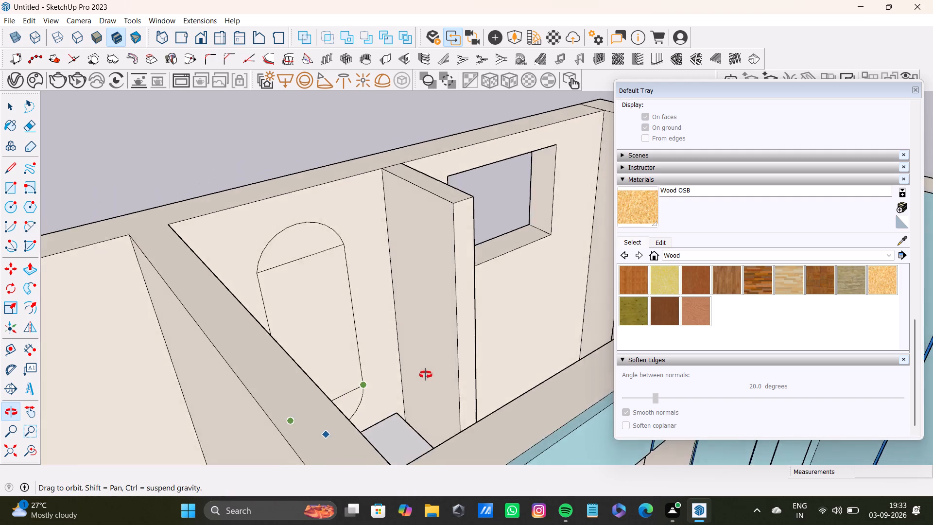
pyautogui.moveTo(426, 375); pyautogui.dragTo(397, 413, button='middle')
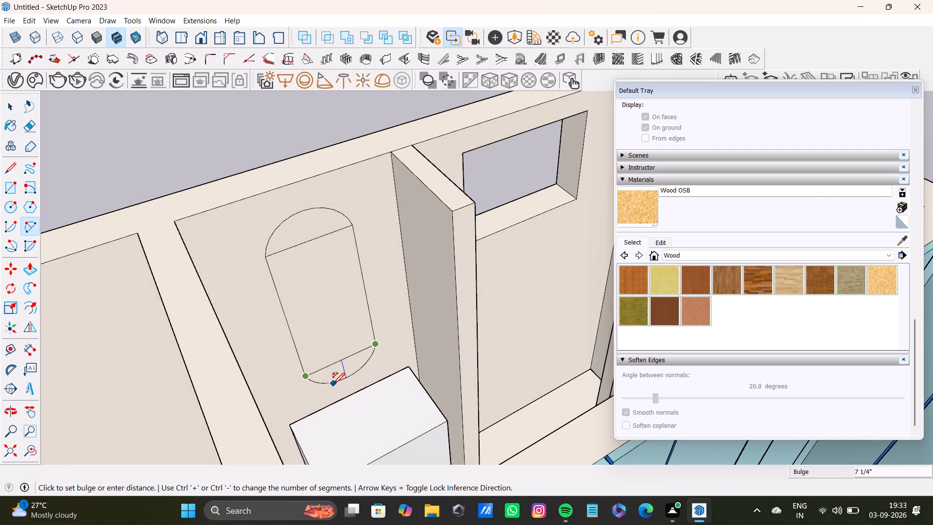
pyautogui.click(334, 390)
pyautogui.press('space')
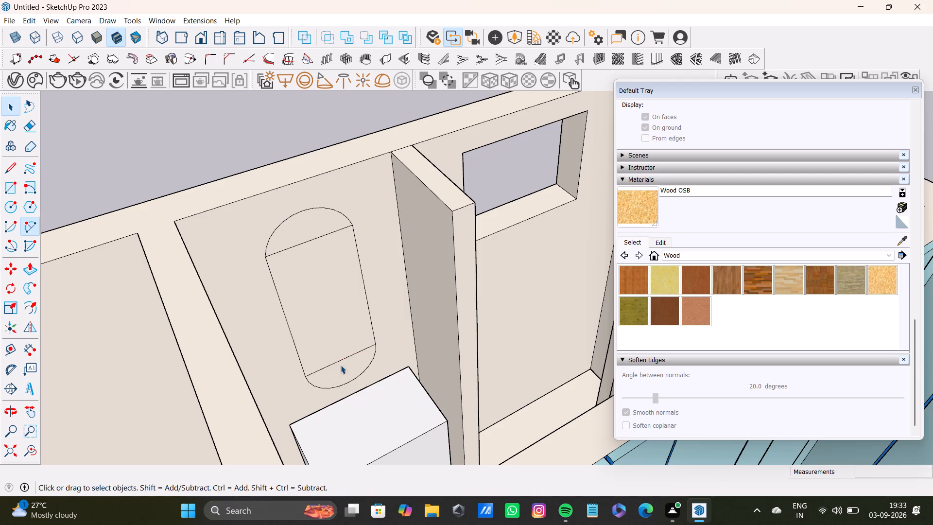
# Delete the two straight edges between the arcs and the rectangle to leave one rounded-end outline.
pyautogui.click(345, 358)
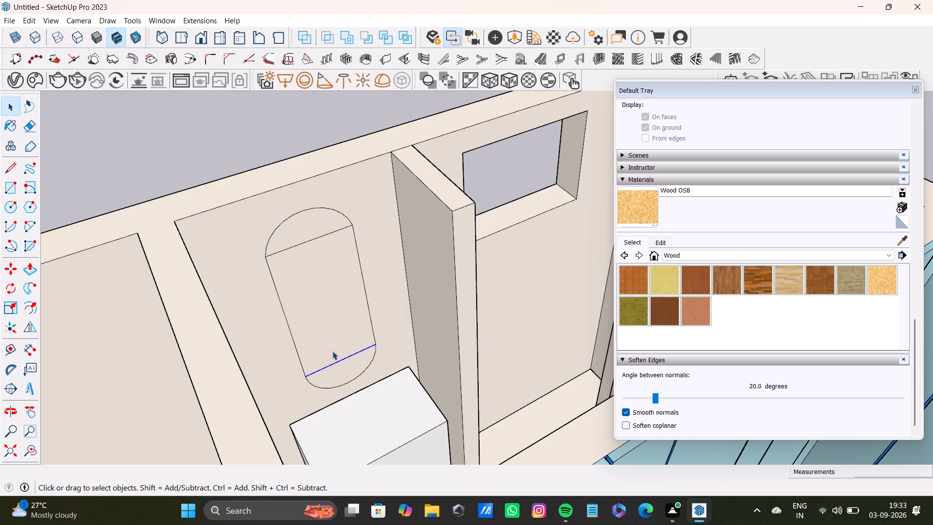
pyautogui.press('Delete')
pyautogui.click(301, 241)
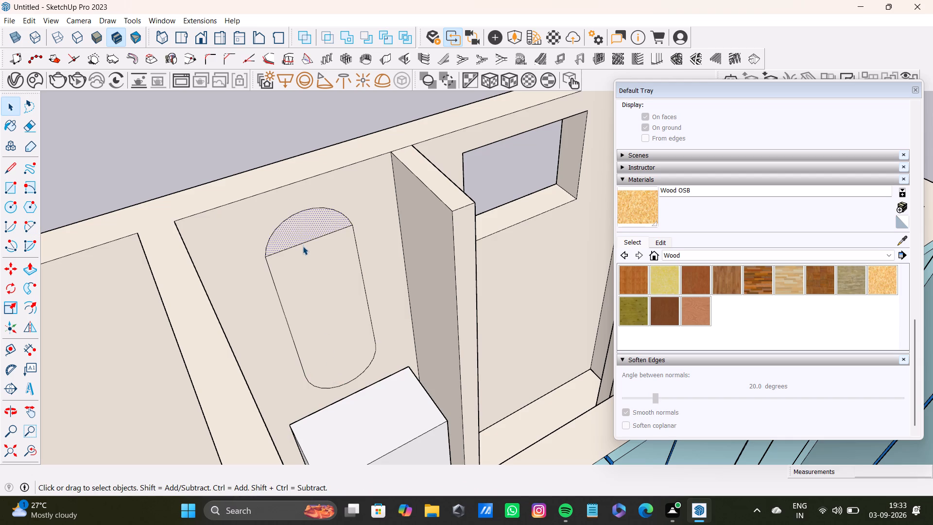
pyautogui.click(304, 243)
pyautogui.press('Delete')
# Push/Pull the rounded-end face out from the alcove's back wall by about 3 1/16".
pyautogui.click(341, 332)
pyautogui.moveTo(377, 338); pyautogui.dragTo(250, 350, button='middle')
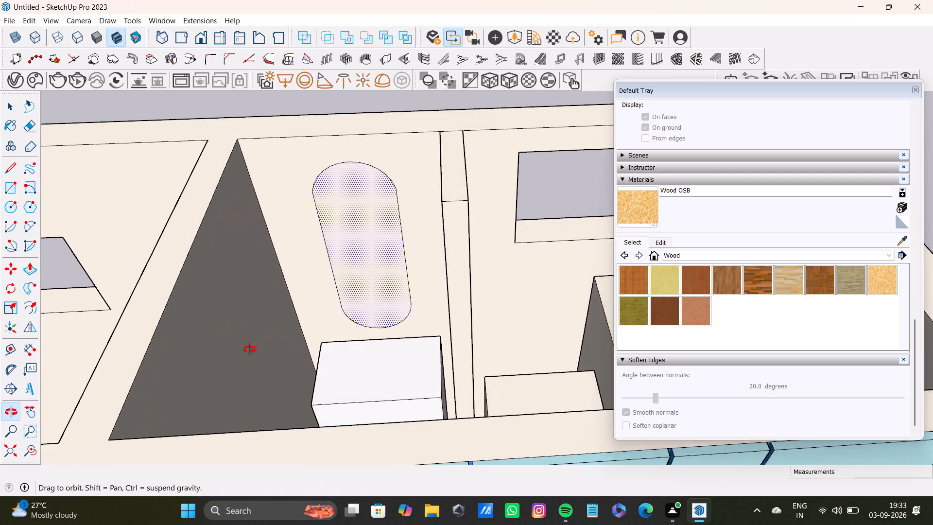
pyautogui.moveTo(250, 350); pyautogui.dragTo(235, 370, button='middle')
pyautogui.press('p')
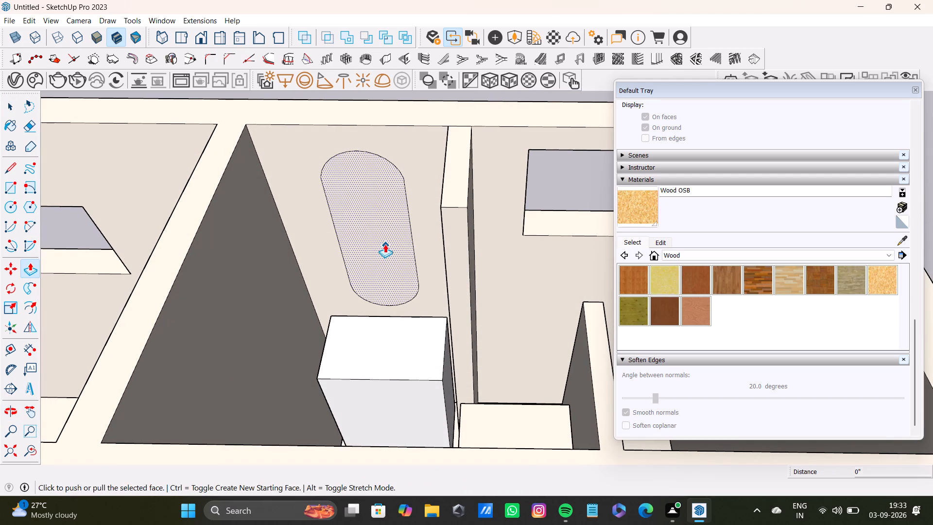
pyautogui.moveTo(385, 244); pyautogui.dragTo(382, 253)
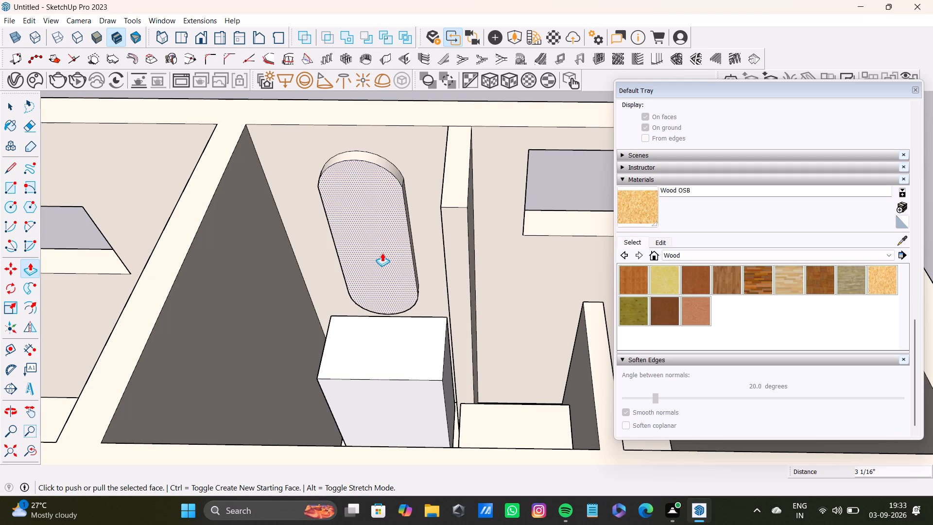
pyautogui.press('space')
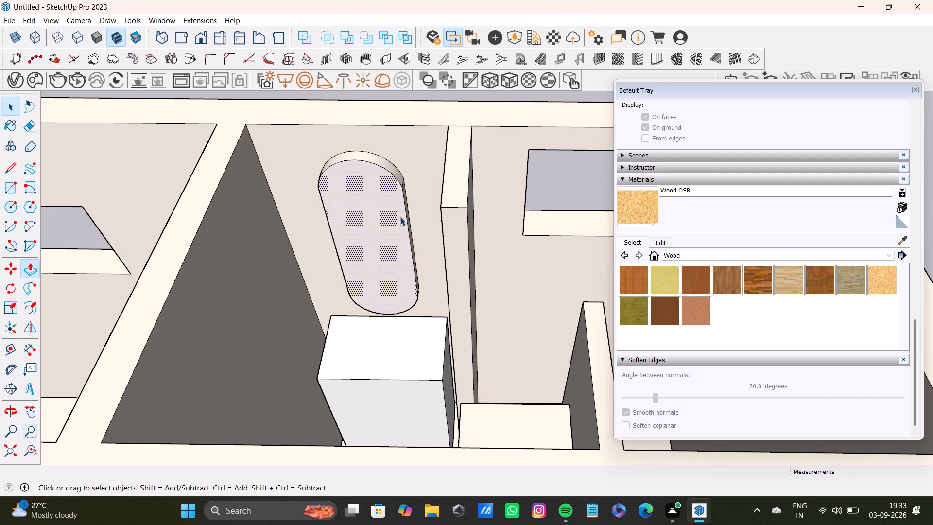
# Select the rounded panel's front and side faces and scale it upward along the blue axis by about 1.07.
pyautogui.doubleClick(371, 196)
pyautogui.moveTo(374, 204); pyautogui.dragTo(356, 301, button='middle')
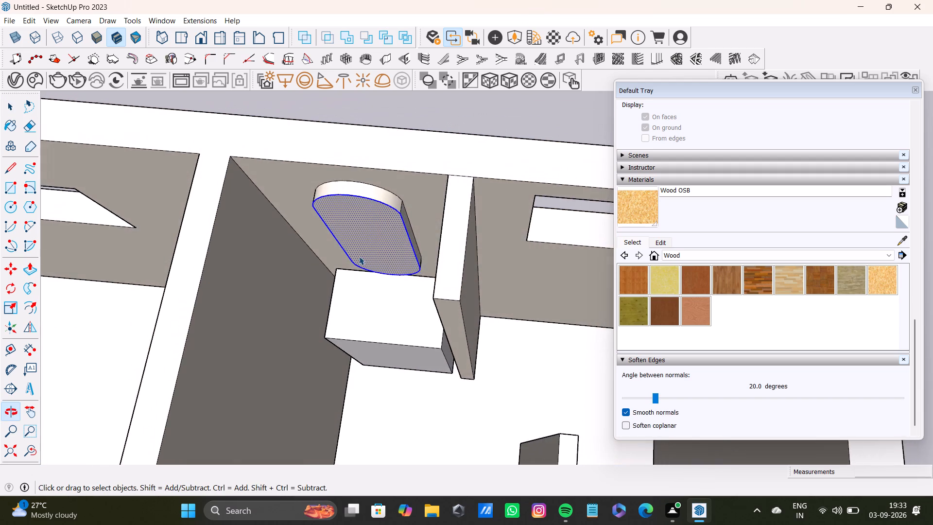
pyautogui.keyDown('shift'); pyautogui.scroll(4, 355, 200); pyautogui.keyUp('shift')
pyautogui.keyDown('shift'); pyautogui.doubleClick(378, 186); pyautogui.keyUp('shift')
pyautogui.keyDown('shift'); pyautogui.scroll(8, 419, 220); pyautogui.keyUp('shift')
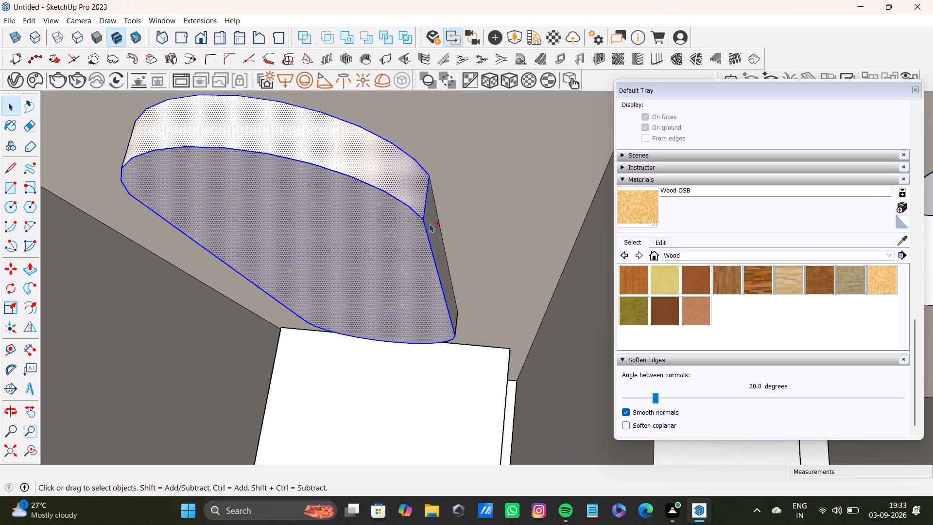
pyautogui.keyDown('shift'); pyautogui.doubleClick(434, 227); pyautogui.keyUp('shift')
pyautogui.keyDown('shift'); pyautogui.scroll(-10, 306, 235); pyautogui.keyUp('shift')
pyautogui.keyDown('shift'); pyautogui.moveTo(288, 233); pyautogui.dragTo(436, 203, button='middle'); pyautogui.keyUp('shift')
pyautogui.moveTo(398, 209); pyautogui.dragTo(448, 188, button='middle')
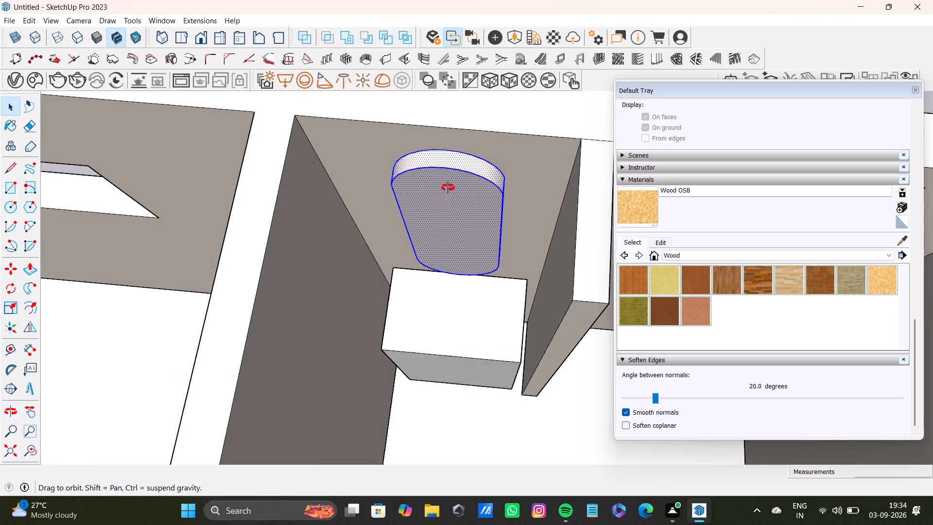
pyautogui.moveTo(448, 188); pyautogui.dragTo(563, 152, button='middle')
pyautogui.keyDown('shift'); pyautogui.scroll(7, 412, 210); pyautogui.keyUp('shift')
pyautogui.keyDown('shift'); pyautogui.doubleClick(374, 206); pyautogui.keyUp('shift')
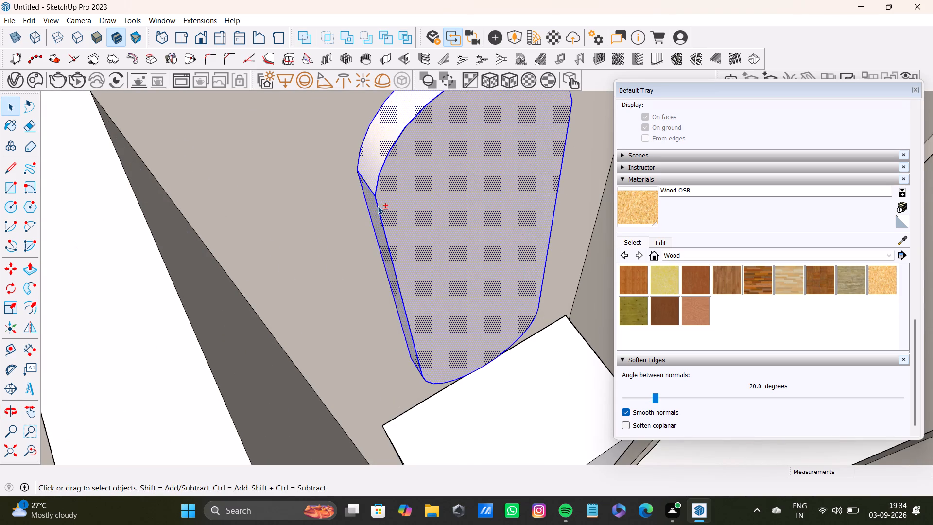
pyautogui.keyDown('shift'); pyautogui.scroll(-5, 379, 206); pyautogui.keyUp('shift')
pyautogui.keyDown('shift'); pyautogui.moveTo(432, 221); pyautogui.dragTo(388, 245, button='middle'); pyautogui.keyUp('shift')
pyautogui.press('s')
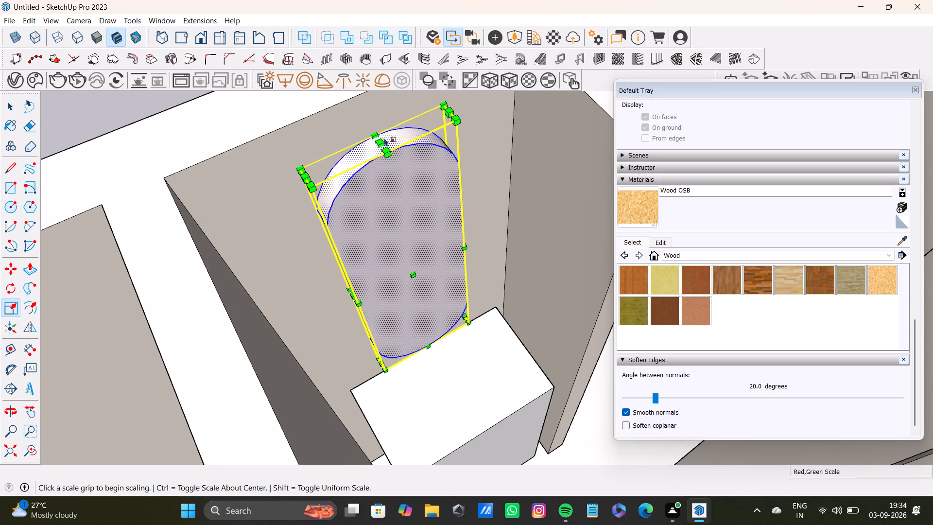
pyautogui.moveTo(382, 141); pyautogui.dragTo(368, 120)
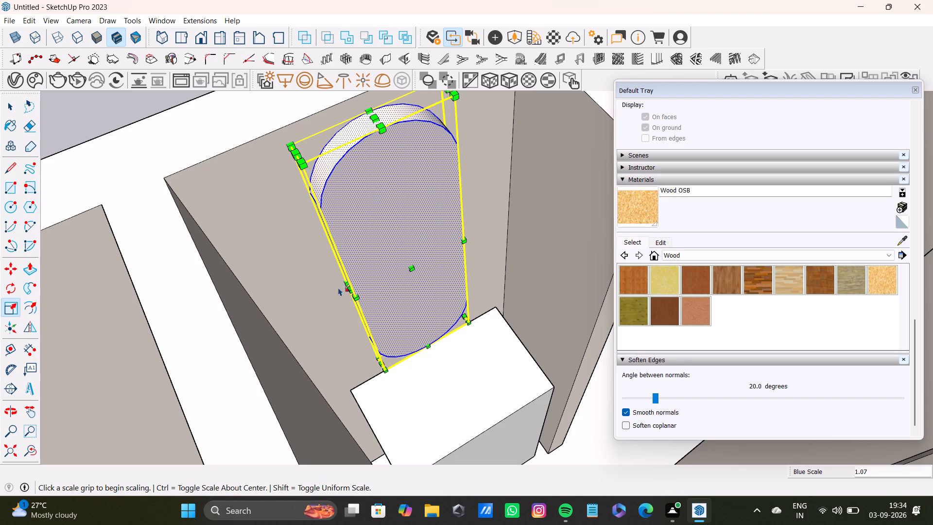
# Scale the rounded panel wider along the red axis by about 1.17 and clear the selection.
pyautogui.moveTo(348, 289); pyautogui.dragTo(326, 289)
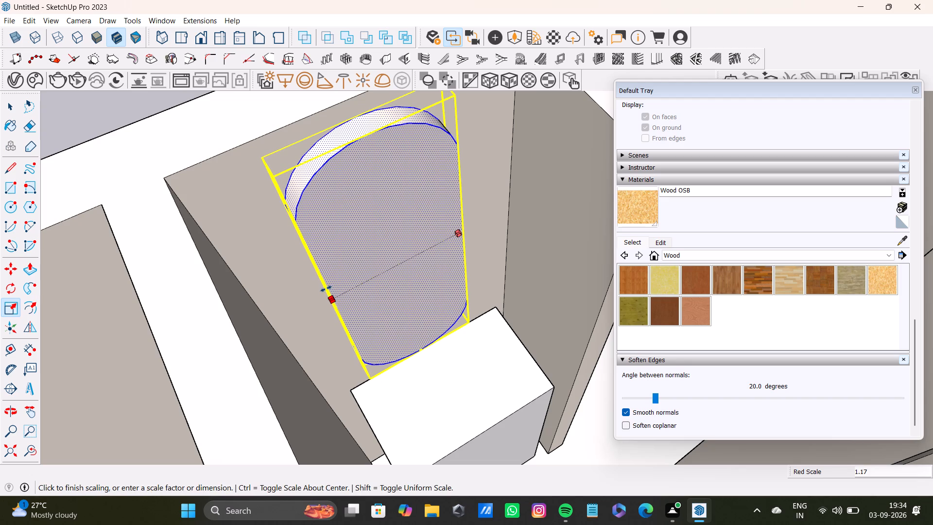
pyautogui.moveTo(326, 289); pyautogui.dragTo(326, 288)
pyautogui.click(401, 275)
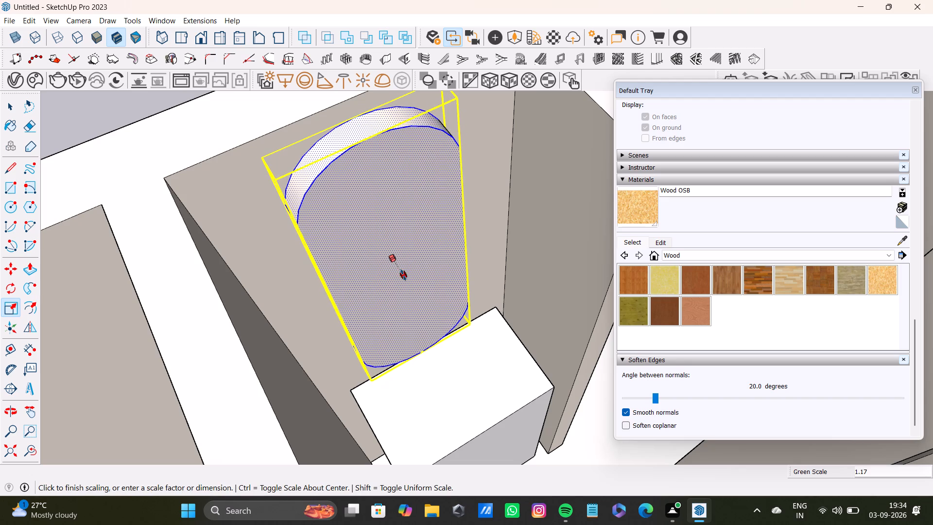
pyautogui.press('space')
pyautogui.scroll(-7, 395, 282)
pyautogui.moveTo(461, 316); pyautogui.dragTo(308, 237, button='middle')
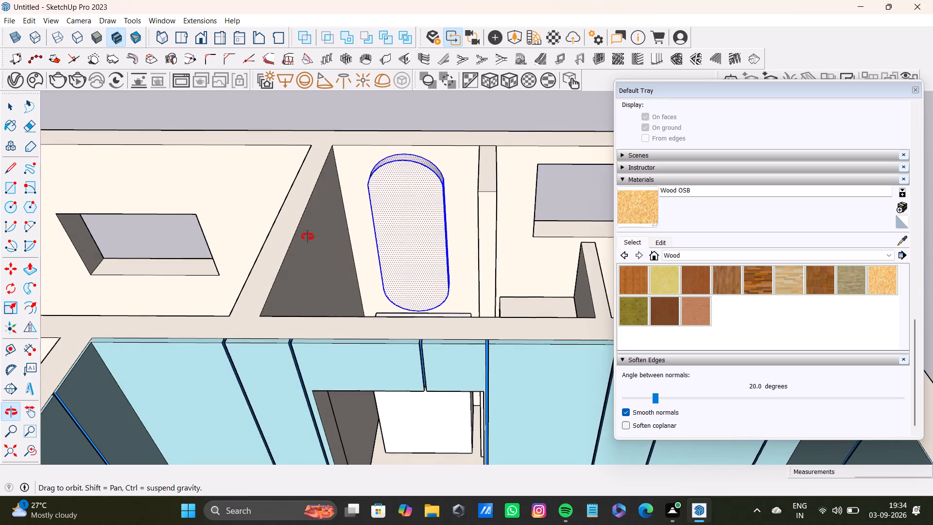
pyautogui.moveTo(308, 237); pyautogui.dragTo(302, 237, button='middle')
pyautogui.scroll(-4, 390, 302)
pyautogui.press('space')
pyautogui.click(445, 161)
# Select the alcove block's top, front and side faces and paint them with Granite Dark Gray from the Stone materials.
pyautogui.scroll(-5, 432, 253)
pyautogui.keyDown('shift'); pyautogui.moveTo(434, 280); pyautogui.dragTo(438, 205, button='middle'); pyautogui.keyUp('shift')
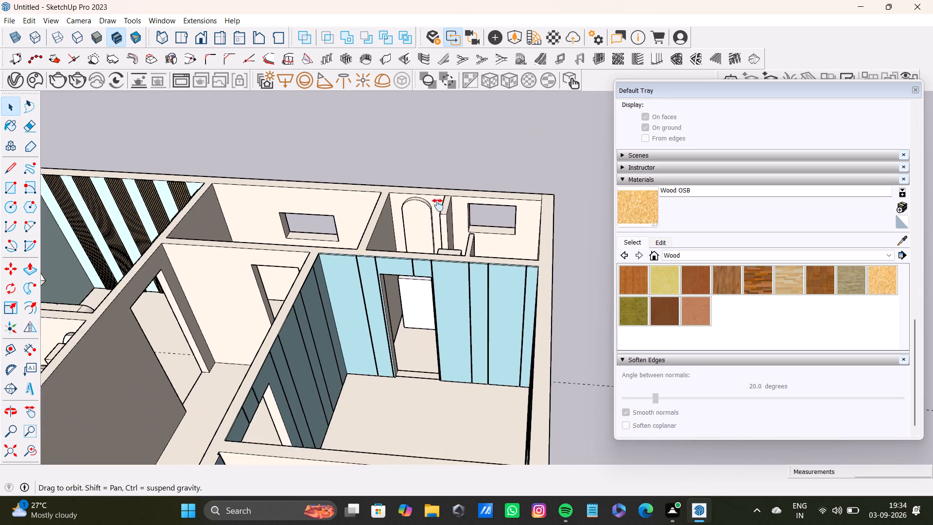
pyautogui.keyDown('shift'); pyautogui.moveTo(438, 205); pyautogui.dragTo(404, 362, button='middle'); pyautogui.keyUp('shift')
pyautogui.moveTo(404, 362); pyautogui.dragTo(359, 315, button='middle')
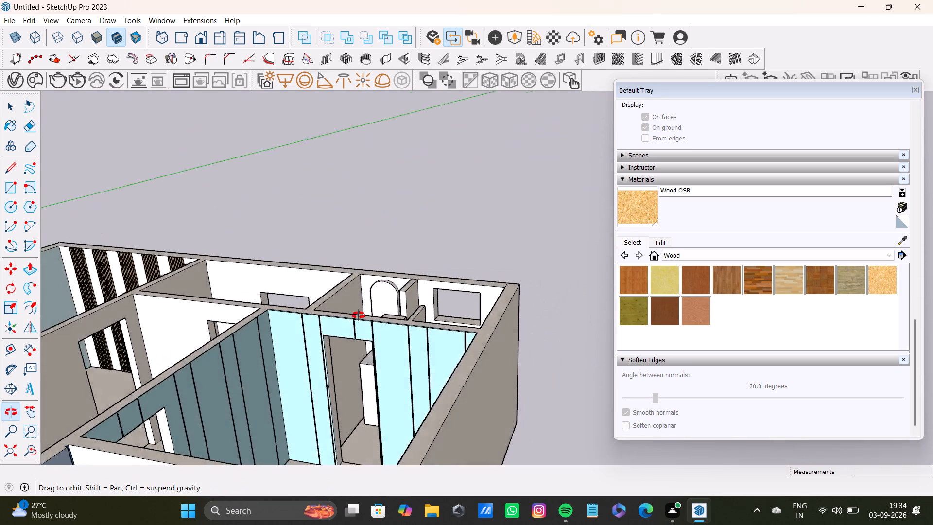
pyautogui.moveTo(359, 315); pyautogui.dragTo(423, 416, button='middle')
pyautogui.scroll(11, 413, 366)
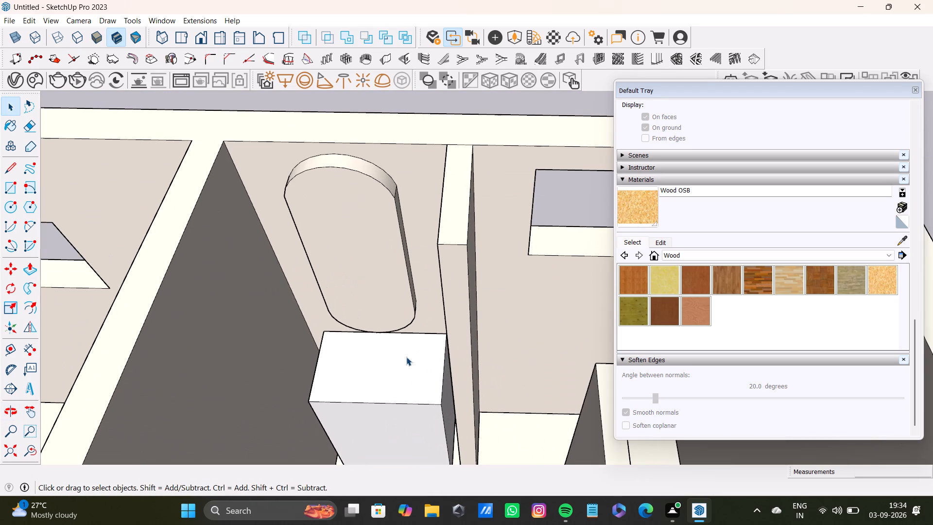
pyautogui.doubleClick(422, 375)
pyautogui.keyDown('shift'); pyautogui.doubleClick(420, 430); pyautogui.keyUp('shift')
pyautogui.keyDown('shift'); pyautogui.scroll(8, 436, 409); pyautogui.keyUp('shift')
pyautogui.keyDown('shift'); pyautogui.doubleClick(457, 400); pyautogui.keyUp('shift')
pyautogui.keyDown('shift'); pyautogui.scroll(-6, 413, 407); pyautogui.keyUp('shift')
pyautogui.keyDown('shift'); pyautogui.moveTo(330, 376); pyautogui.dragTo(457, 306, button='middle'); pyautogui.keyUp('shift')
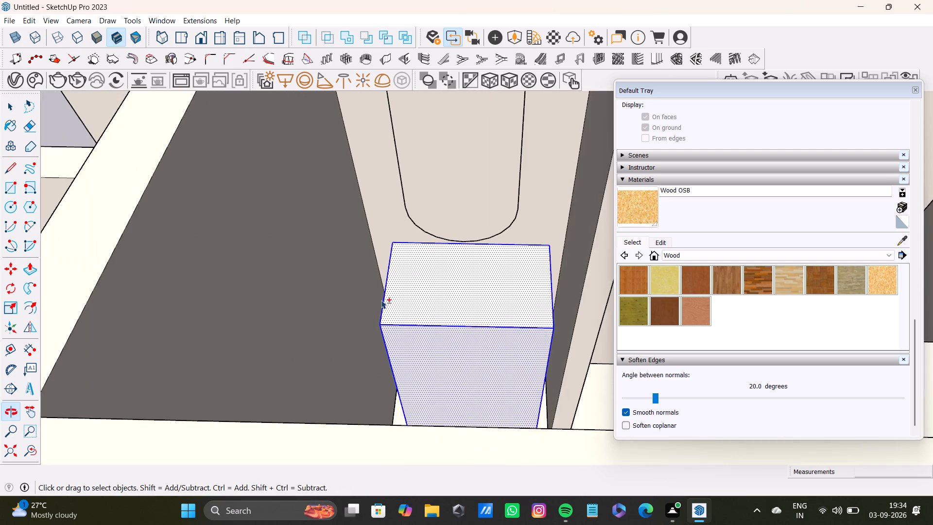
pyautogui.keyDown('shift'); pyautogui.scroll(7, 371, 309); pyautogui.keyUp('shift')
pyautogui.moveTo(409, 331); pyautogui.dragTo(534, 318, button='middle')
pyautogui.keyDown('shift'); pyautogui.moveTo(508, 314); pyautogui.dragTo(308, 365, button='middle'); pyautogui.keyUp('shift')
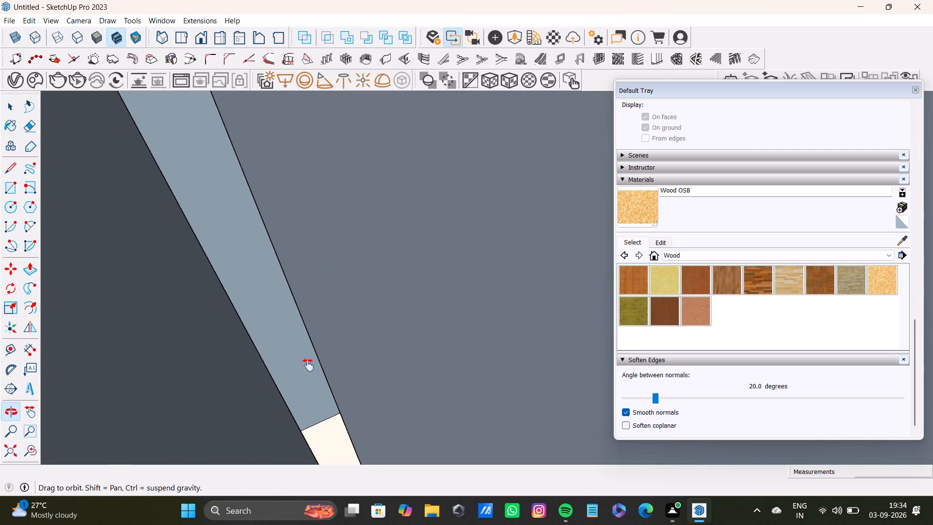
pyautogui.keyDown('shift'); pyautogui.moveTo(308, 365); pyautogui.dragTo(298, 369, button='middle'); pyautogui.keyUp('shift')
pyautogui.keyDown('shift'); pyautogui.scroll(4, 373, 342); pyautogui.keyUp('shift')
pyautogui.keyDown('shift'); pyautogui.click(365, 357); pyautogui.keyUp('shift')
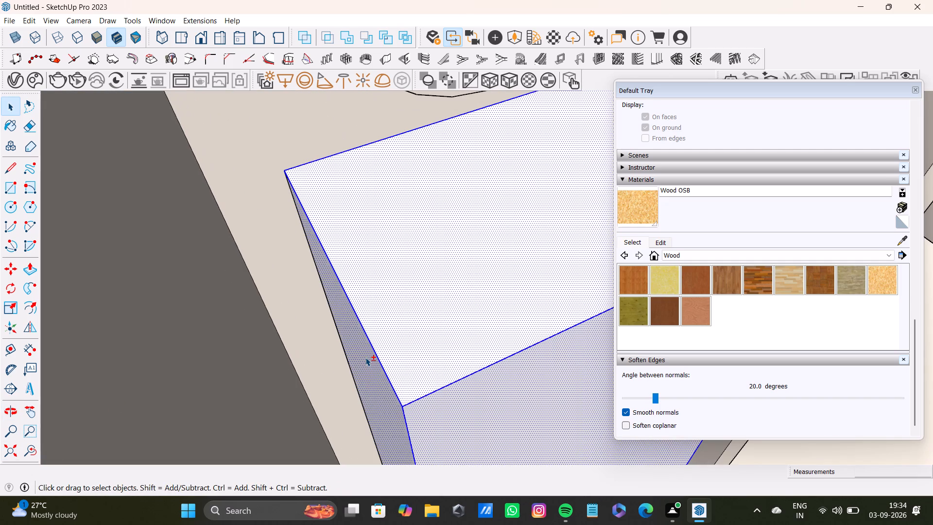
pyautogui.keyDown('shift'); pyautogui.click(365, 357); pyautogui.keyUp('shift')
pyautogui.keyDown('shift'); pyautogui.doubleClick(365, 357); pyautogui.keyUp('shift')
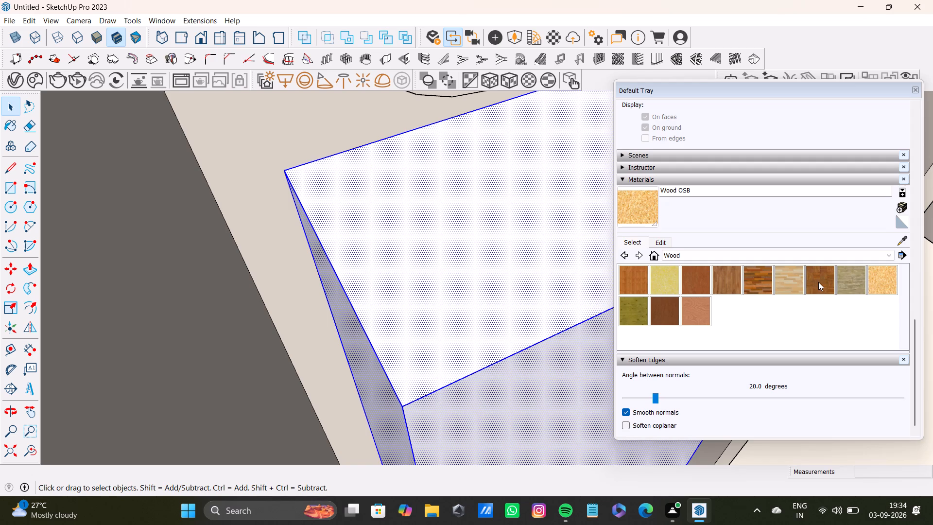
pyautogui.keyDown('shift'); pyautogui.scroll(-3, 818, 282); pyautogui.keyUp('shift')
pyautogui.keyDown('shift'); pyautogui.click(694, 255); pyautogui.keyUp('shift')
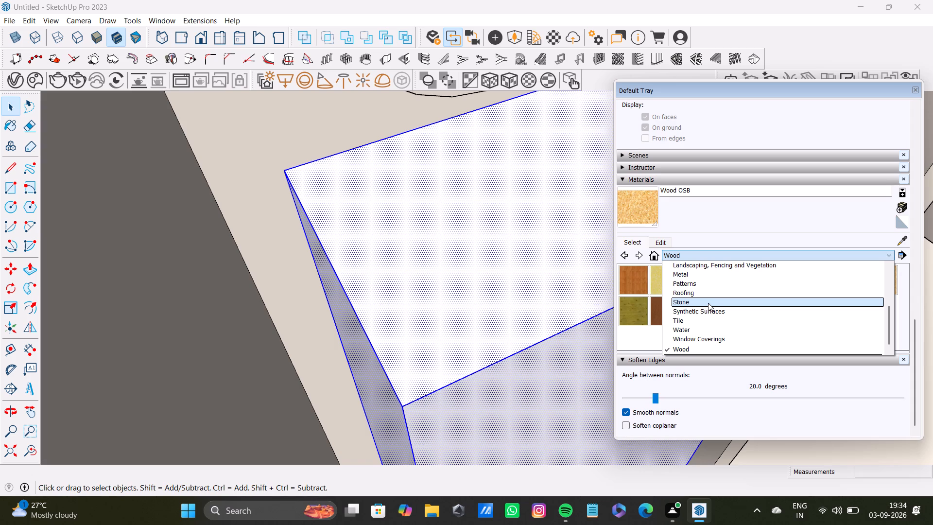
pyautogui.click(708, 303)
pyautogui.click(699, 274)
pyautogui.click(510, 274)
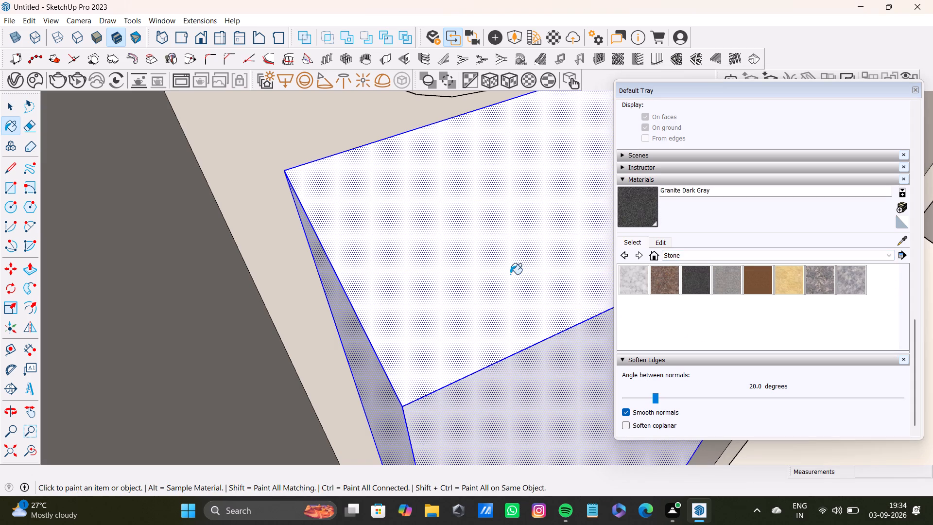
pyautogui.click(504, 298)
pyautogui.scroll(-5, 513, 320)
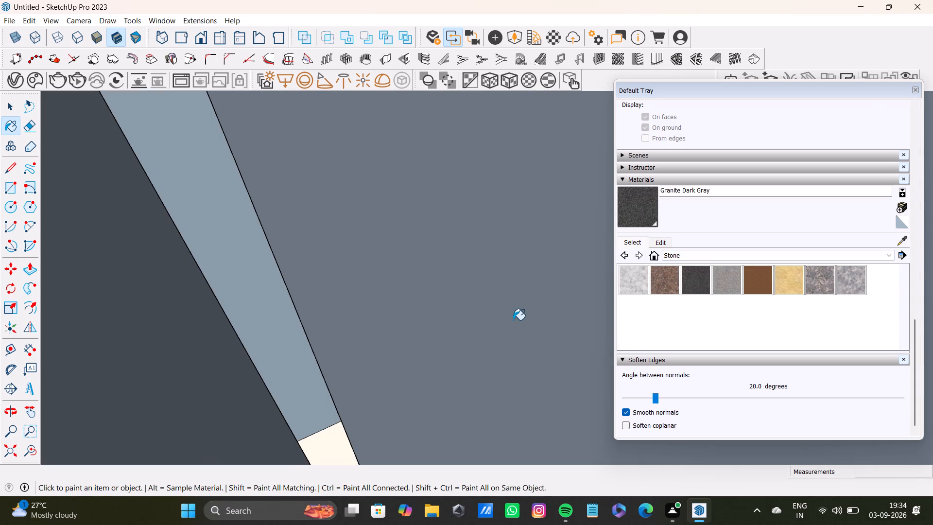
pyautogui.press('space')
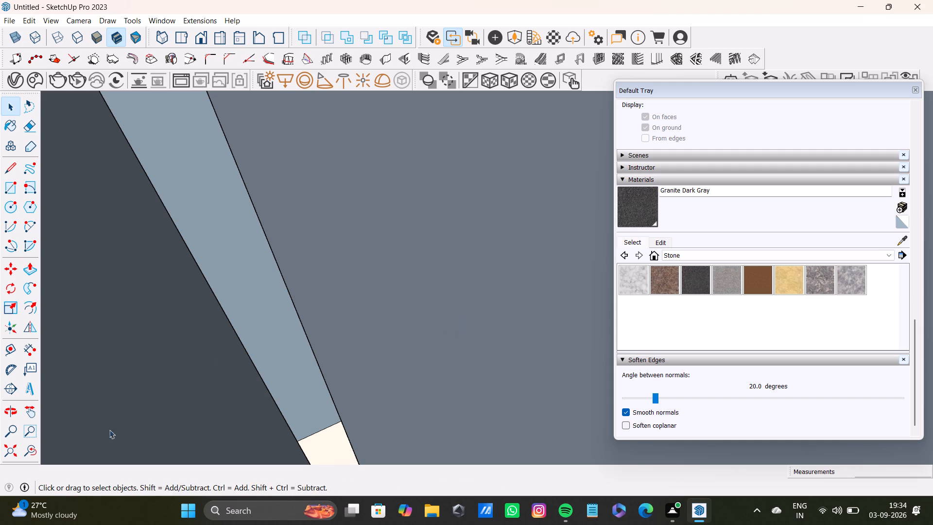
pyautogui.click(32, 445)
# Select the rounded wall panel's front and side faces and paint them with Mirror 02 from the Glass and Mirrors materials.
pyautogui.moveTo(503, 226); pyautogui.dragTo(407, 379, button='middle')
pyautogui.scroll(-4, 427, 355)
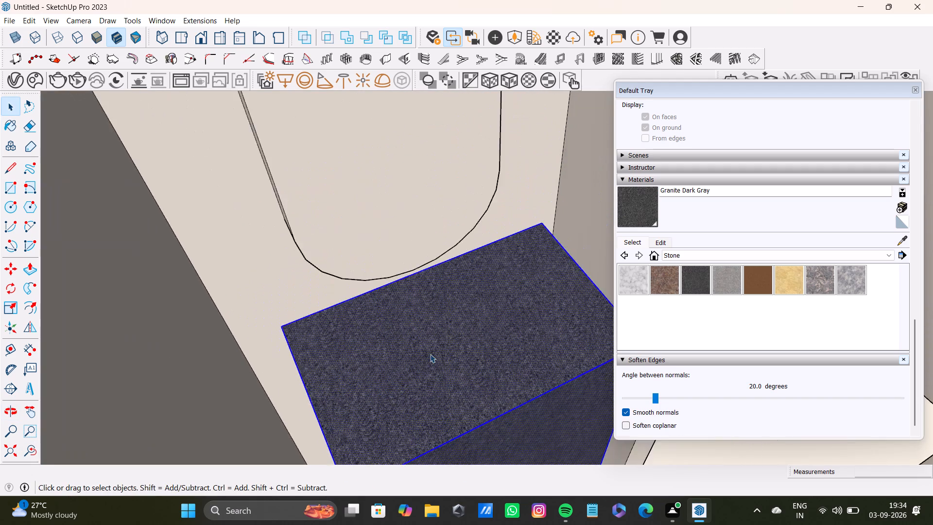
pyautogui.scroll(-7, 430, 354)
pyautogui.moveTo(501, 358); pyautogui.dragTo(382, 337, button='middle')
pyautogui.scroll(-4, 382, 337)
pyautogui.keyDown('shift'); pyautogui.moveTo(388, 278); pyautogui.dragTo(410, 348, button='middle'); pyautogui.keyUp('shift')
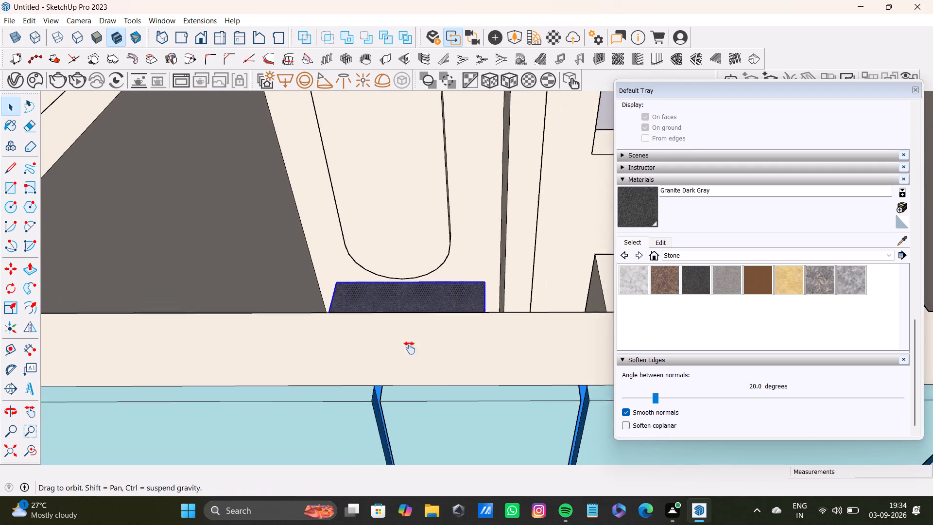
pyautogui.keyDown('shift'); pyautogui.moveTo(410, 348); pyautogui.dragTo(442, 425, button='middle'); pyautogui.keyUp('shift')
pyautogui.scroll(-4, 441, 361)
pyautogui.press('space')
pyautogui.click(449, 313)
pyautogui.keyDown('shift'); pyautogui.tripleClick(449, 313); pyautogui.keyUp('shift')
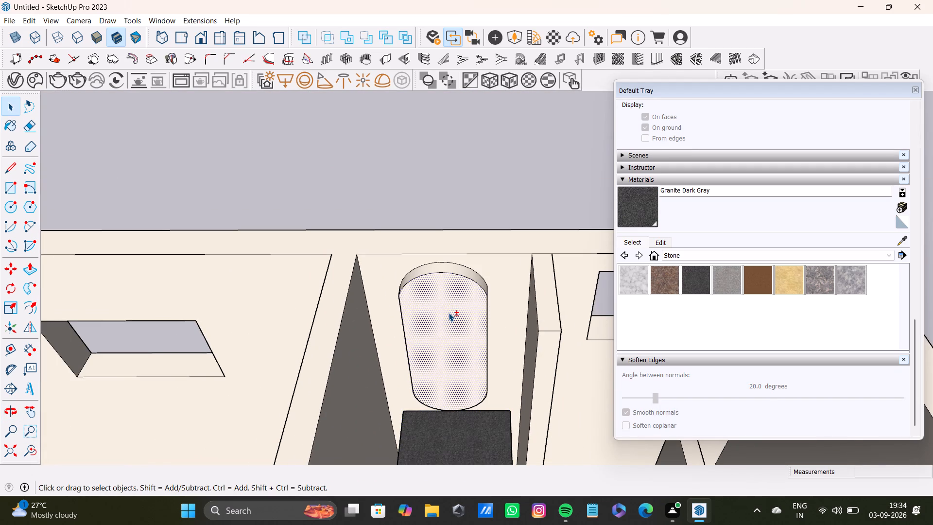
pyautogui.keyDown('shift'); pyautogui.click(449, 313); pyautogui.keyUp('shift')
pyautogui.keyDown('shift'); pyautogui.doubleClick(440, 293); pyautogui.keyUp('shift')
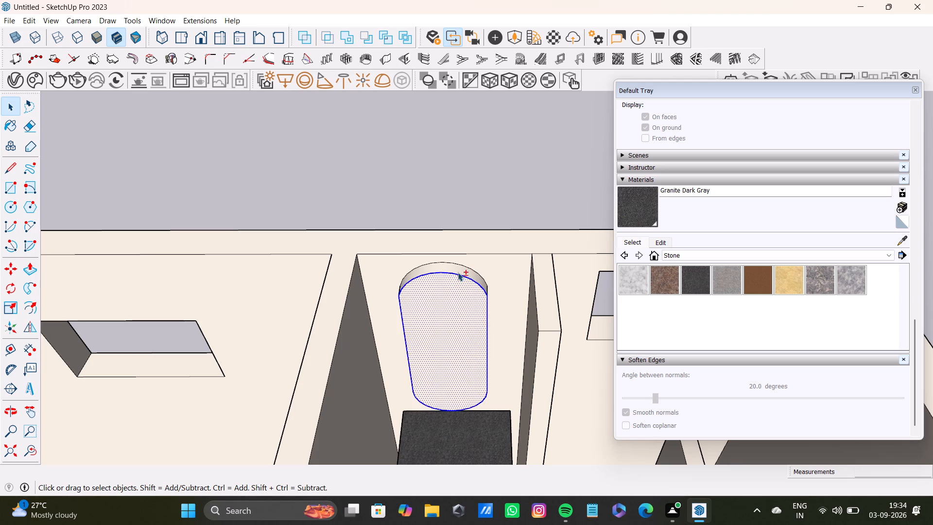
pyautogui.keyDown('shift'); pyautogui.doubleClick(468, 271); pyautogui.keyUp('shift')
pyautogui.keyDown('shift'); pyautogui.scroll(4, 418, 288); pyautogui.keyUp('shift')
pyautogui.keyDown('shift'); pyautogui.moveTo(541, 347); pyautogui.dragTo(409, 348, button='middle'); pyautogui.keyUp('shift')
pyautogui.scroll(7, 439, 301)
pyautogui.keyDown('shift'); pyautogui.doubleClick(517, 316); pyautogui.keyUp('shift')
pyautogui.keyDown('shift'); pyautogui.scroll(-5, 498, 343); pyautogui.keyUp('shift')
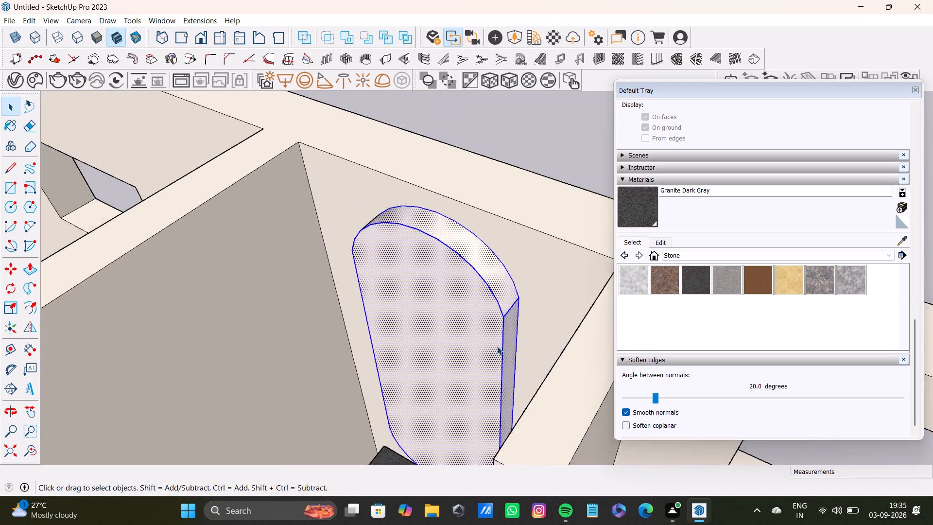
pyautogui.moveTo(397, 341); pyautogui.dragTo(528, 315, button='middle')
pyautogui.scroll(-3, 480, 339)
pyautogui.moveTo(475, 354); pyautogui.dragTo(554, 362, button='middle')
pyautogui.scroll(5, 459, 329)
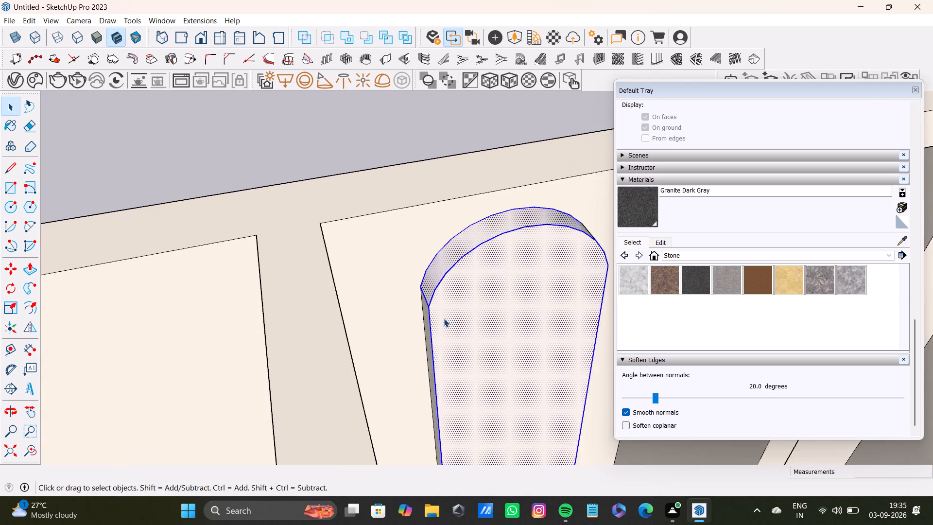
pyautogui.scroll(3, 444, 318)
pyautogui.keyDown('shift'); pyautogui.doubleClick(416, 302); pyautogui.keyUp('shift')
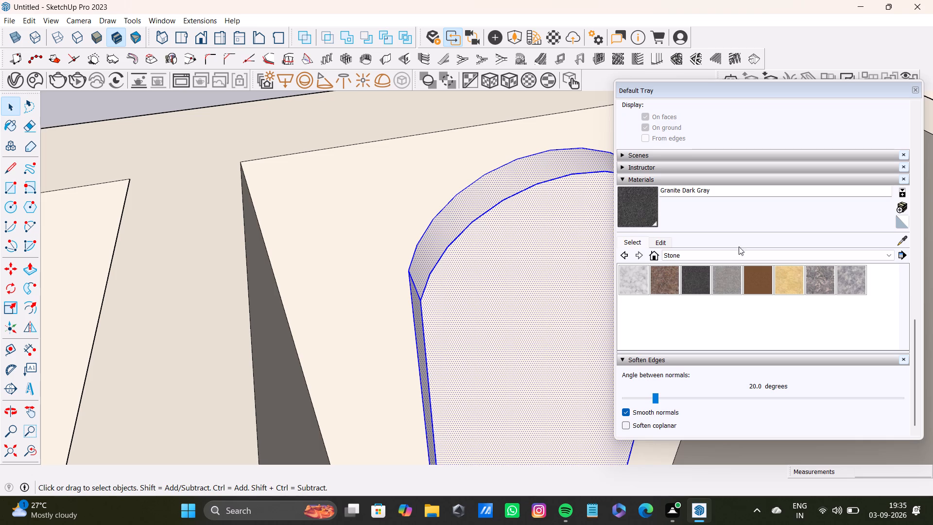
pyautogui.keyDown('shift'); pyautogui.click(743, 258); pyautogui.keyUp('shift')
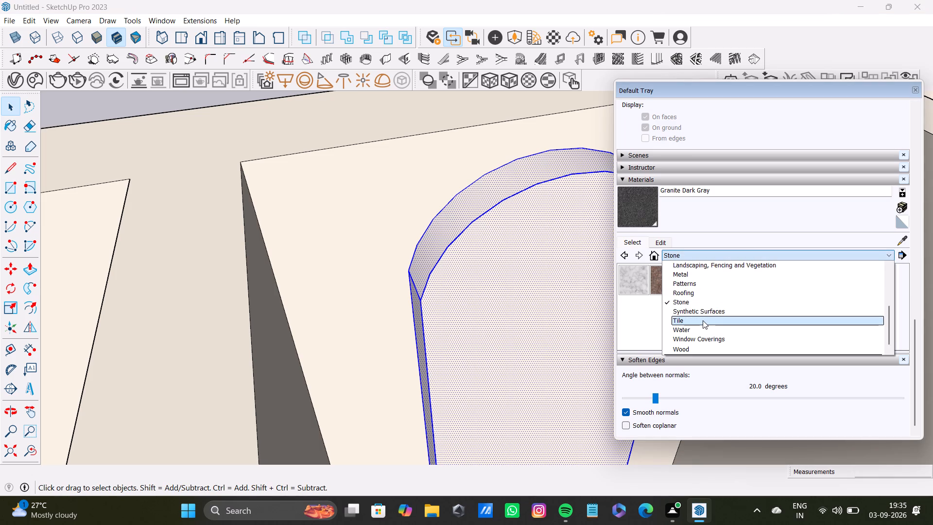
pyautogui.keyDown('shift'); pyautogui.scroll(2, 703, 320); pyautogui.keyUp('shift')
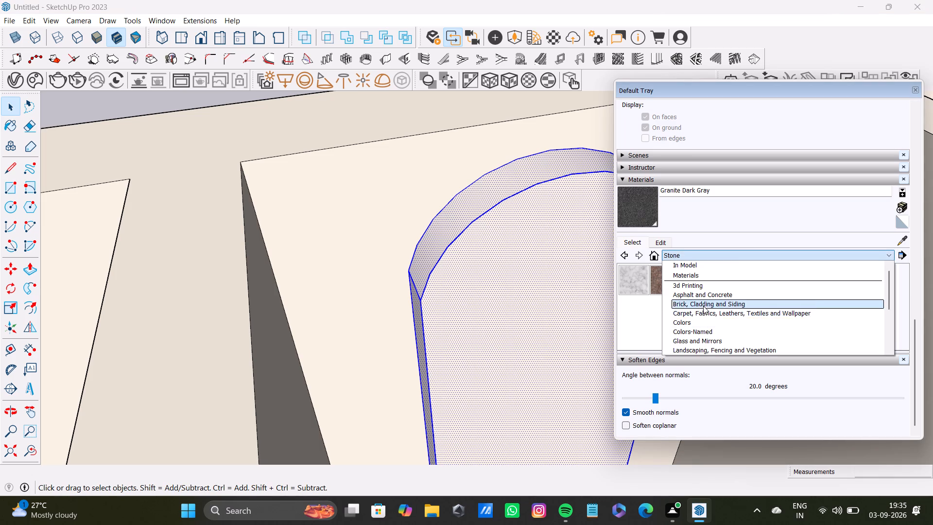
pyautogui.click(698, 341)
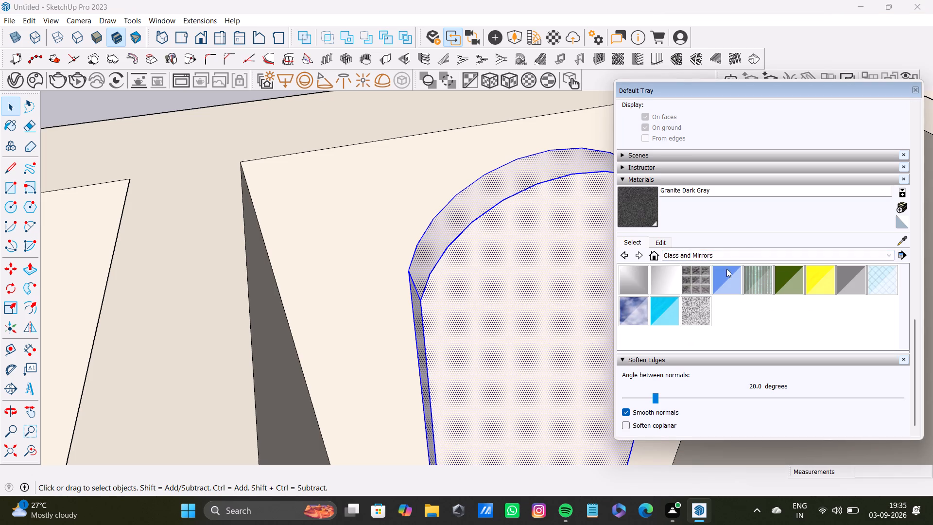
pyautogui.click(675, 281)
pyautogui.click(545, 171)
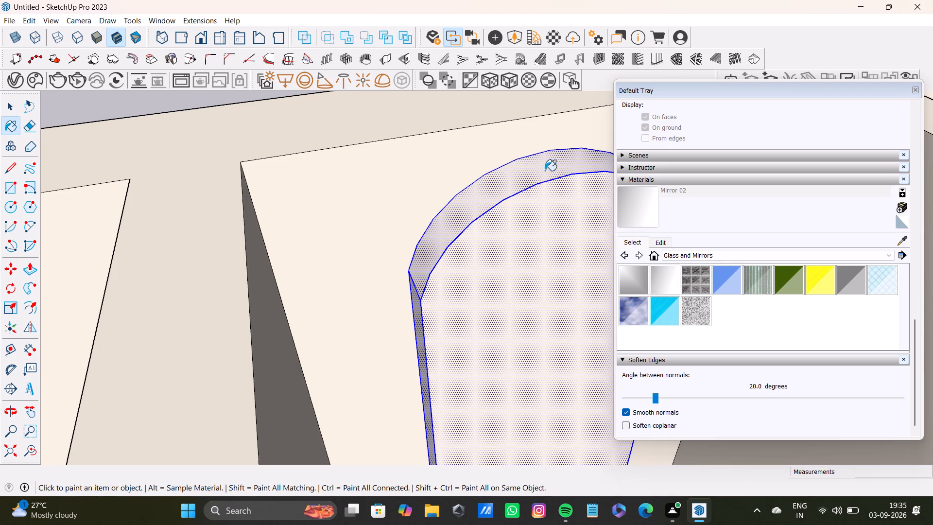
pyautogui.click(553, 215)
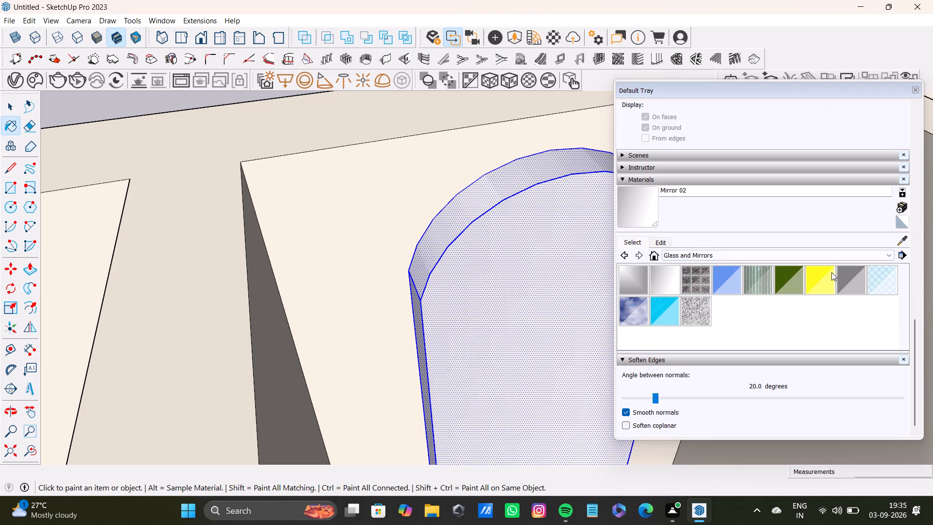
pyautogui.scroll(-9, 429, 301)
pyautogui.moveTo(473, 318); pyautogui.dragTo(461, 358, button='middle')
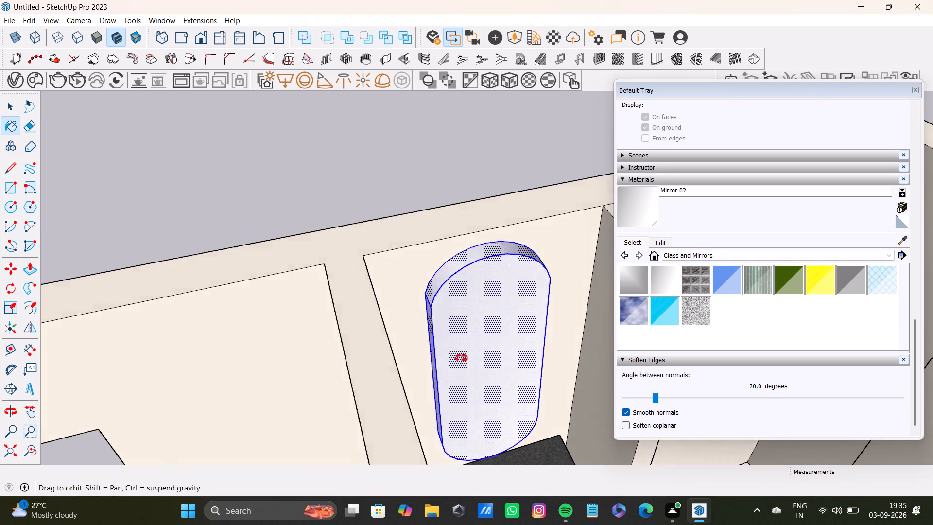
pyautogui.moveTo(461, 358); pyautogui.dragTo(438, 396, button='middle')
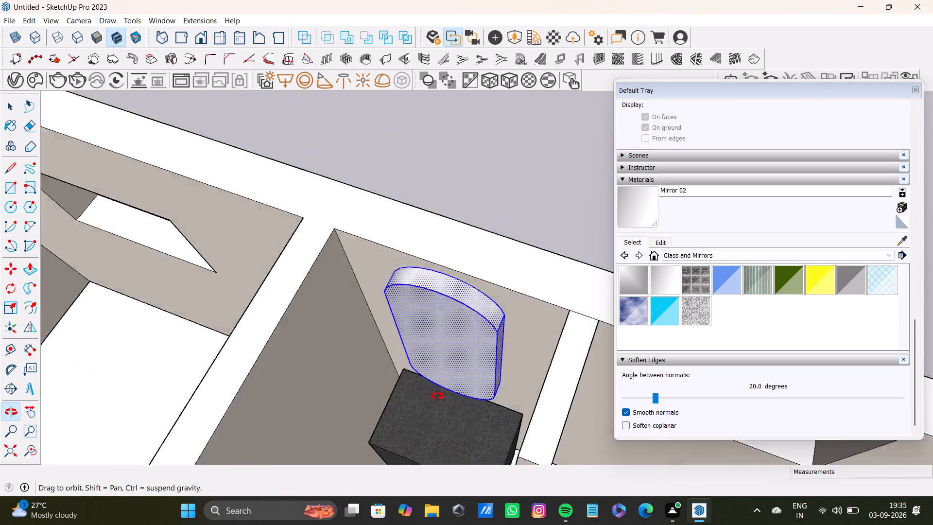
pyautogui.moveTo(438, 396); pyautogui.dragTo(330, 415, button='middle')
pyautogui.scroll(-2, 432, 362)
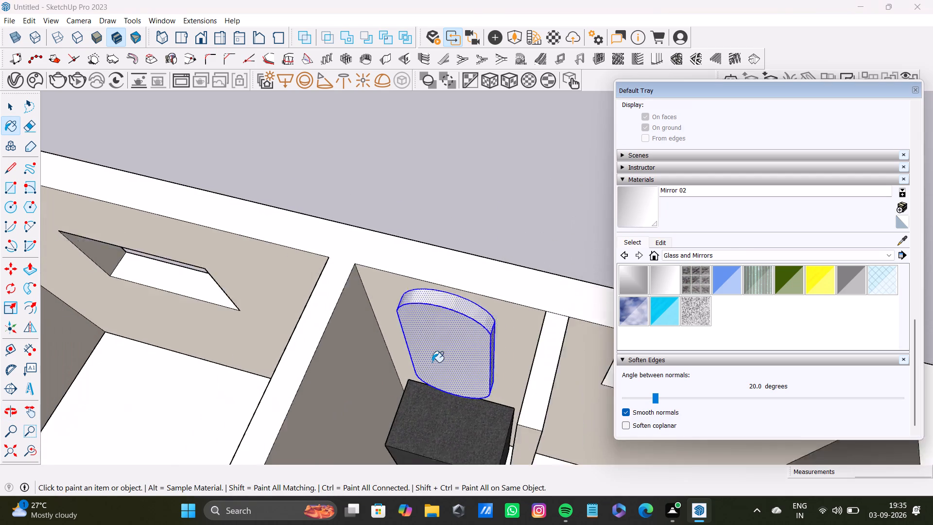
pyautogui.scroll(-7, 432, 362)
pyautogui.click(499, 273)
pyautogui.press('space')
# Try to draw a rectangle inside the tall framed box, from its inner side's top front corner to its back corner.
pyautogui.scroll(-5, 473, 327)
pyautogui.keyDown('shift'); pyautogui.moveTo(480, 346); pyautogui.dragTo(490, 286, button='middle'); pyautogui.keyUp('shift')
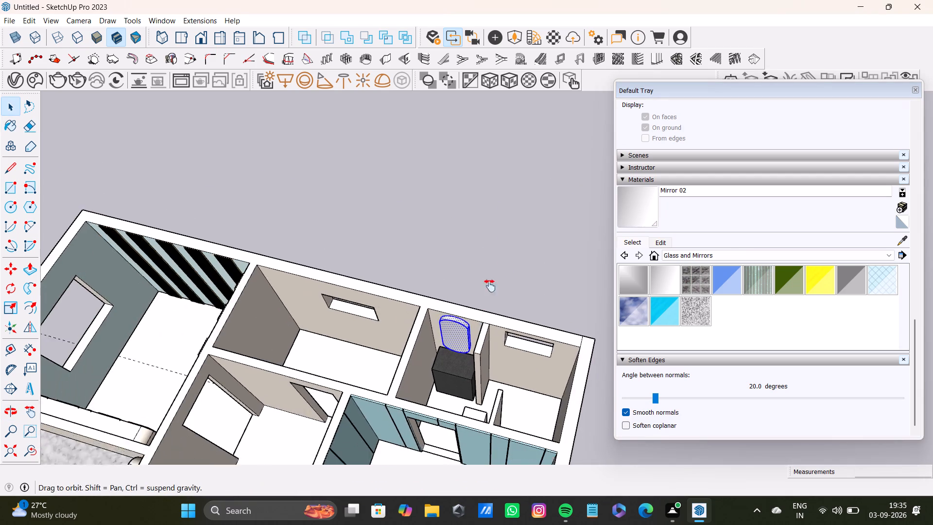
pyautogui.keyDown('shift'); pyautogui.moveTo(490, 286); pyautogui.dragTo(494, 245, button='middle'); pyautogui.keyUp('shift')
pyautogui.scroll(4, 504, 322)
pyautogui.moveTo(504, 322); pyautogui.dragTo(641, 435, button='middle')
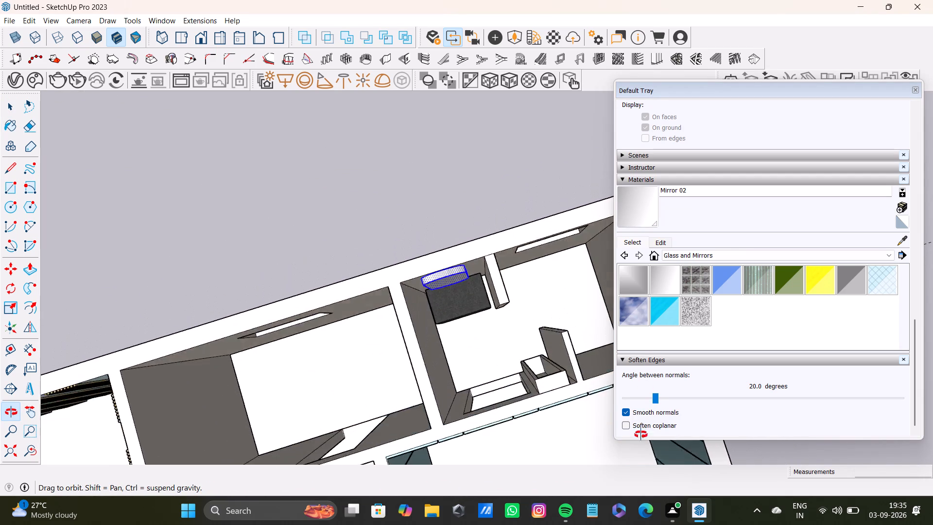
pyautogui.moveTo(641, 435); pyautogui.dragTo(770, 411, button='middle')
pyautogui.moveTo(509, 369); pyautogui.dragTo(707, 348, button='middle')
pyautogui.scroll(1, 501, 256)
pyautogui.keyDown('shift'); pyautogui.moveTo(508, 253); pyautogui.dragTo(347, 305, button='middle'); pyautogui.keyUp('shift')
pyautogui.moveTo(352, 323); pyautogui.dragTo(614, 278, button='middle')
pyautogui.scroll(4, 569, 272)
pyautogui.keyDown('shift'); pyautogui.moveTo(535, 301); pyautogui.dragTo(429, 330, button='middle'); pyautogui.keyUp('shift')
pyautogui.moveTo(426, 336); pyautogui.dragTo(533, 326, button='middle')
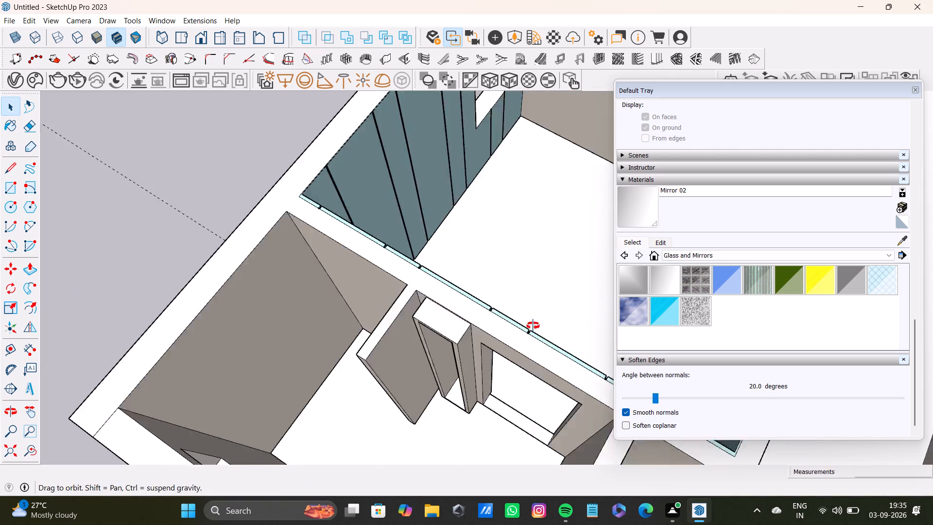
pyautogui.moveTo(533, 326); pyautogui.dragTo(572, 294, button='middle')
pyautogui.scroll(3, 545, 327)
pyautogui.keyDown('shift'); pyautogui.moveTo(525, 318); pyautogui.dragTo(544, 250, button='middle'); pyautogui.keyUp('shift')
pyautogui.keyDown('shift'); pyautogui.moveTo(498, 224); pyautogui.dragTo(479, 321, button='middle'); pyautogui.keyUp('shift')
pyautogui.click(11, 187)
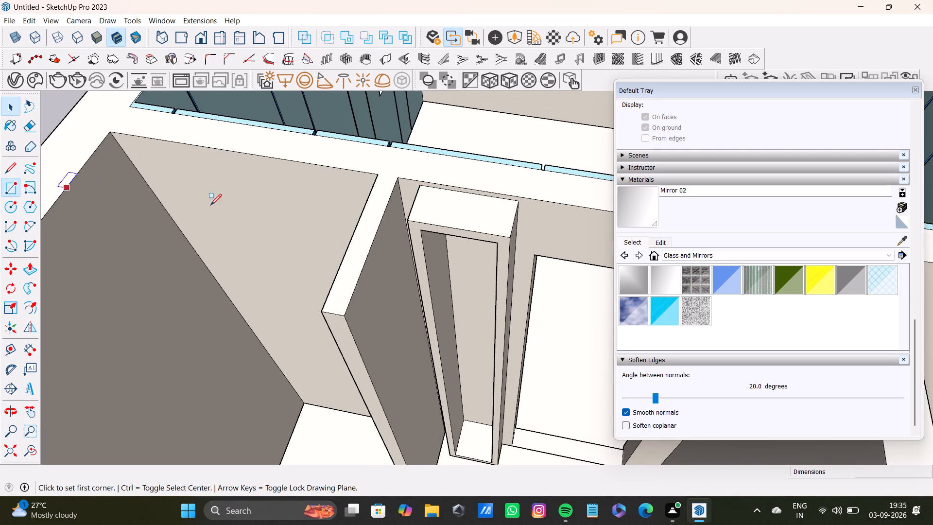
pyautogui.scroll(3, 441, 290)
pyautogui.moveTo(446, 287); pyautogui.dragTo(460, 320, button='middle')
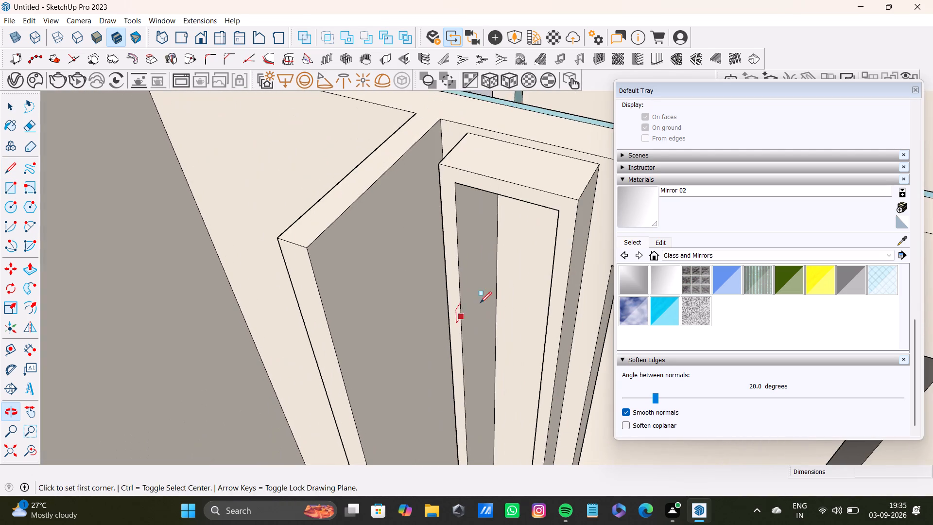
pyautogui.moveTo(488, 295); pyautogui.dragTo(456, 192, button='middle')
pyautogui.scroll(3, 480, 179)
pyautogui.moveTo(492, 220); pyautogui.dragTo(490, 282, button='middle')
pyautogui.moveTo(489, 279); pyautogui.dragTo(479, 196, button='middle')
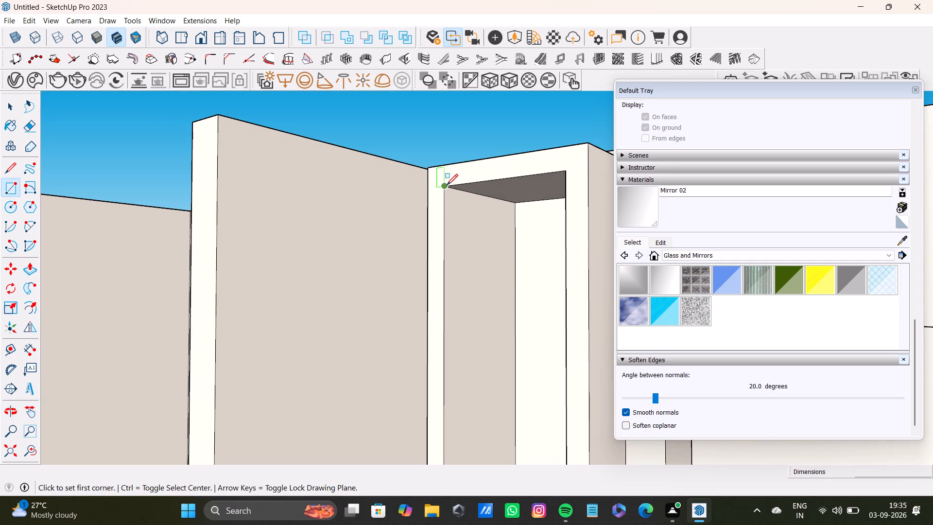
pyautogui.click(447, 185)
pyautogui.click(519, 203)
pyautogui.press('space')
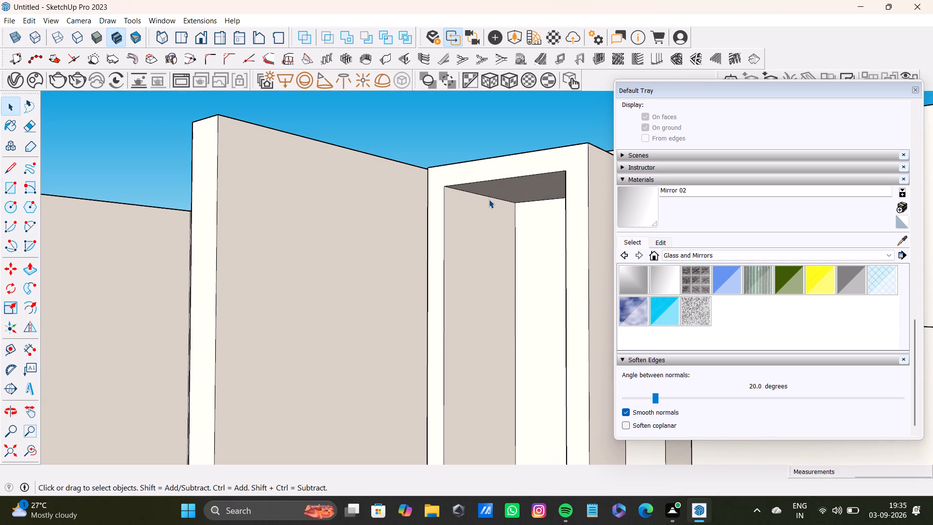
# Copy the top edge of the tall framed box's inner side face down to the face's bottom, divided into 5 equal spacings.
pyautogui.click(490, 198)
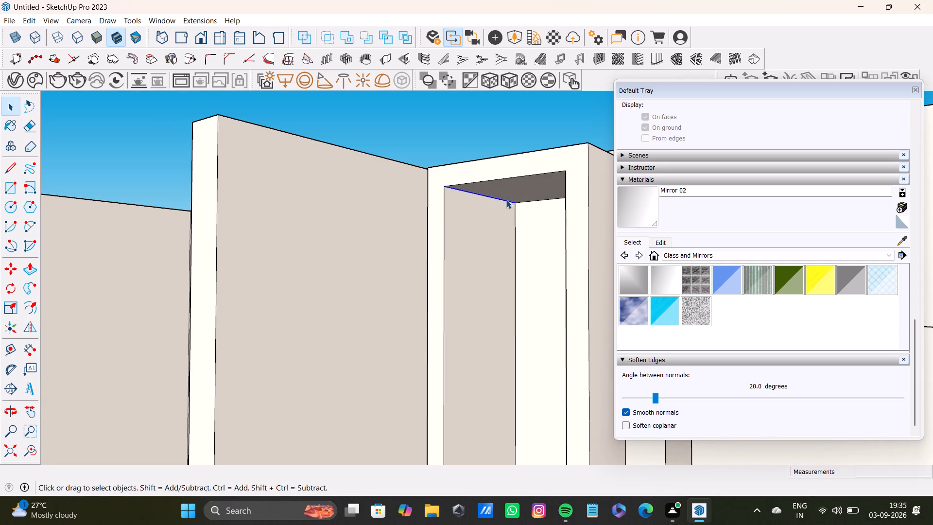
pyautogui.press('m')
pyautogui.keyDown('ctrl'); pyautogui.click(515, 203); pyautogui.keyUp('ctrl')
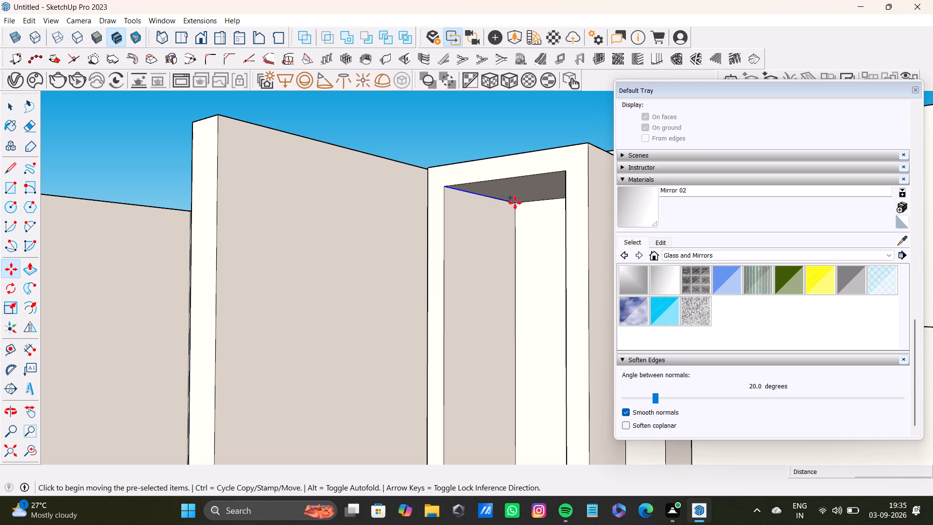
pyautogui.scroll(-3, 492, 323)
pyautogui.moveTo(500, 338); pyautogui.dragTo(469, 152, button='middle')
pyautogui.scroll(-3, 473, 294)
pyautogui.moveTo(474, 308); pyautogui.dragTo(468, 194, button='middle')
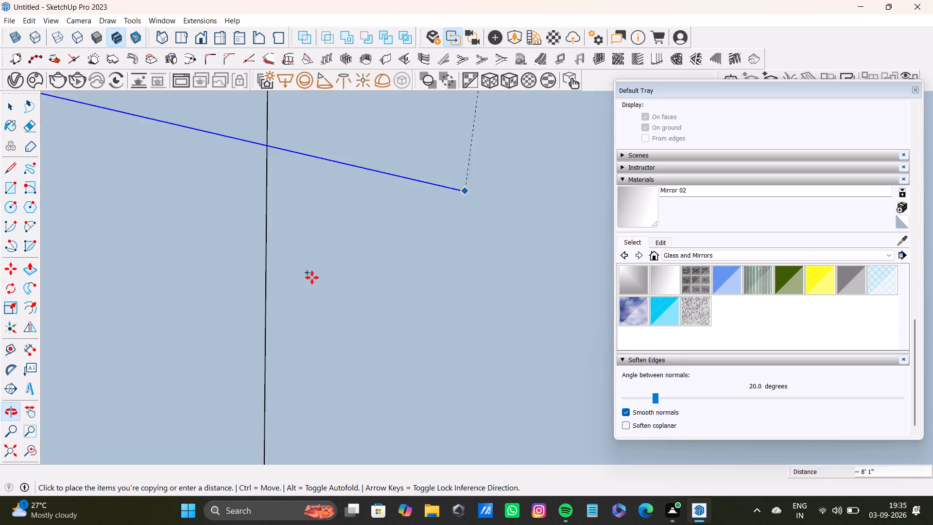
pyautogui.click(16, 451)
pyautogui.moveTo(447, 292); pyautogui.dragTo(425, 464, button='middle')
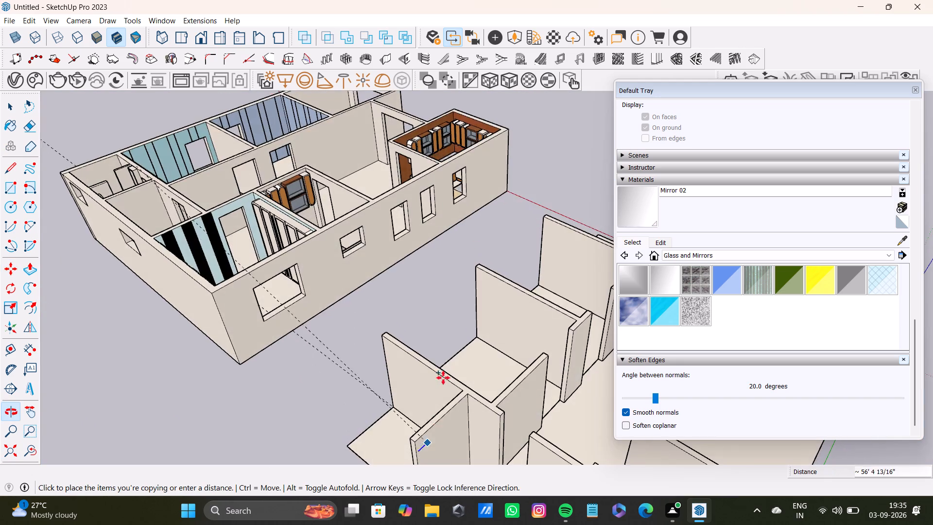
pyautogui.scroll(6, 446, 358)
pyautogui.keyDown('shift'); pyautogui.moveTo(234, 182); pyautogui.dragTo(514, 428, button='middle'); pyautogui.keyUp('shift')
pyautogui.scroll(4, 246, 307)
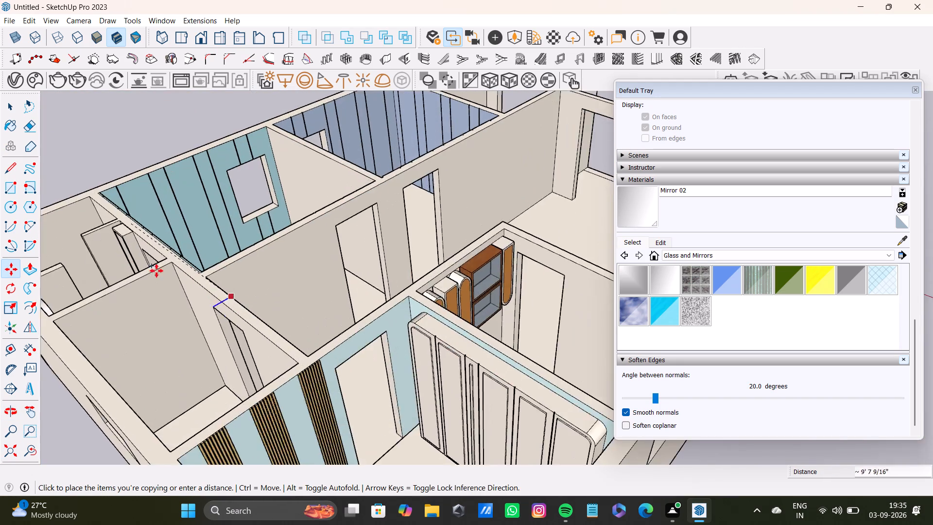
pyautogui.scroll(2, 156, 271)
pyautogui.keyDown('shift'); pyautogui.moveTo(126, 253); pyautogui.dragTo(375, 244, button='middle'); pyautogui.keyUp('shift')
pyautogui.scroll(13, 375, 244)
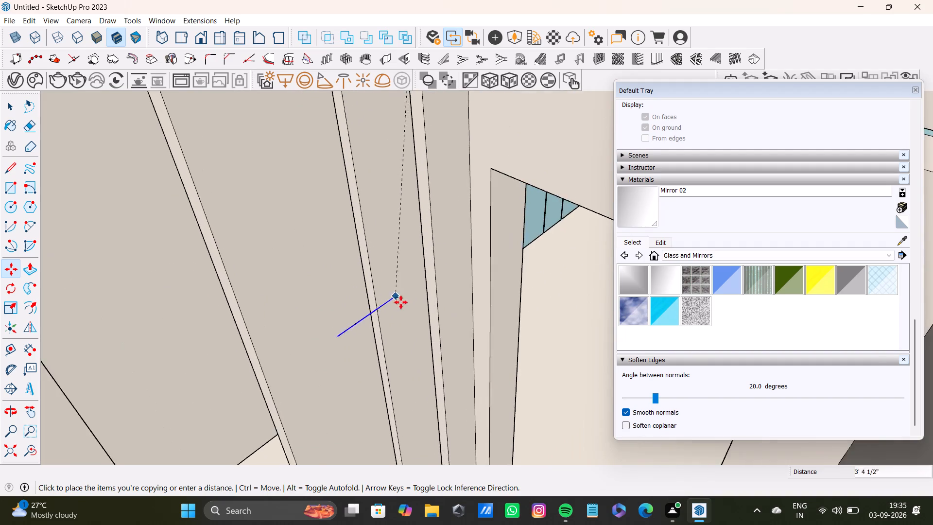
pyautogui.moveTo(401, 302); pyautogui.dragTo(399, 175, button='middle')
pyautogui.moveTo(411, 215); pyautogui.dragTo(419, 343, button='middle')
pyautogui.keyDown('shift'); pyautogui.moveTo(419, 350); pyautogui.dragTo(410, 89, button='middle'); pyautogui.keyUp('shift')
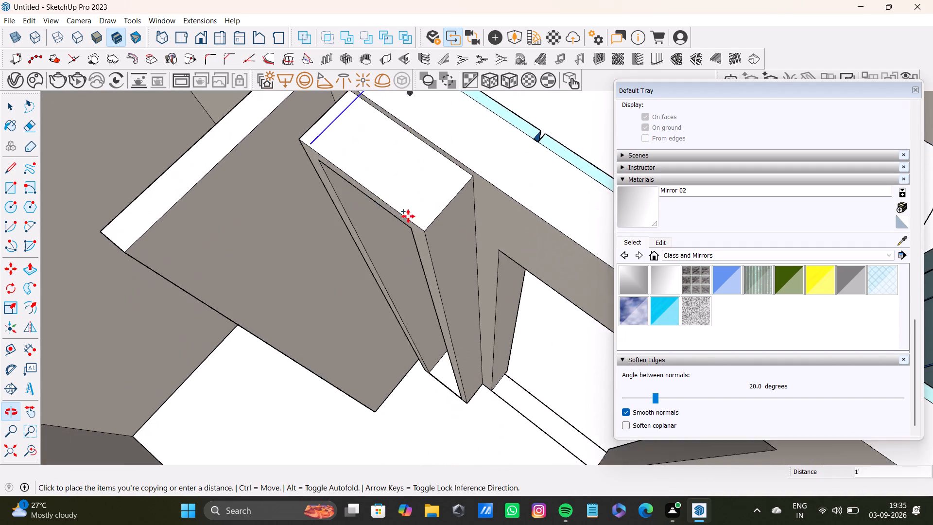
pyautogui.scroll(3, 408, 350)
pyautogui.keyDown('shift'); pyautogui.moveTo(420, 378); pyautogui.dragTo(444, 286, button='middle'); pyautogui.keyUp('shift')
pyautogui.scroll(3, 475, 267)
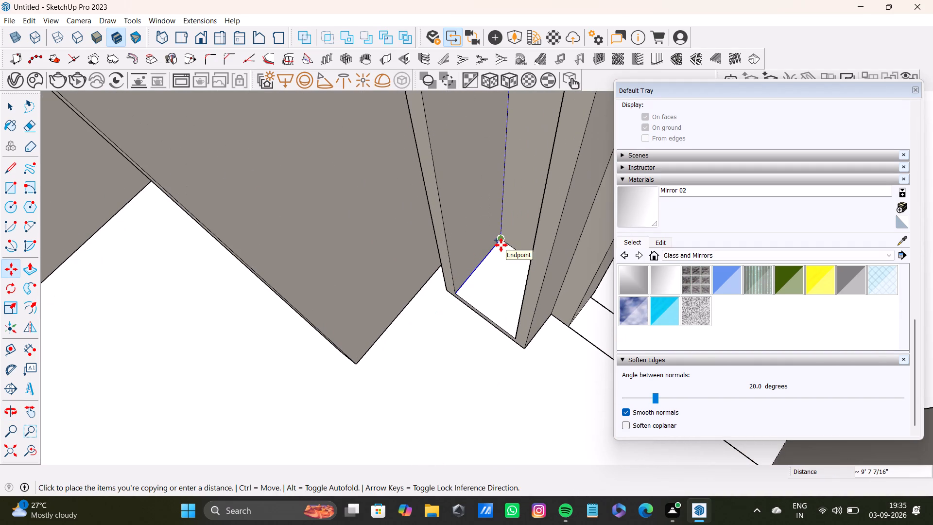
pyautogui.click(501, 245)
pyautogui.press('/')
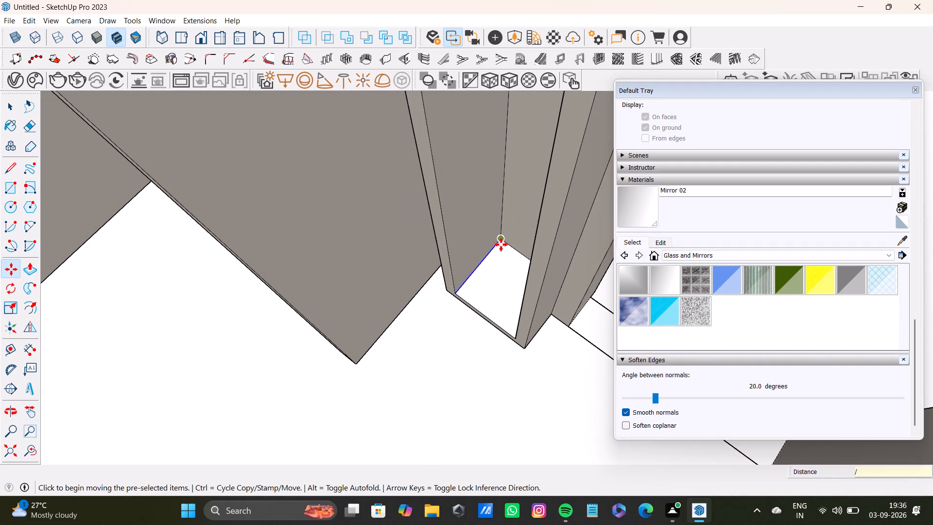
pyautogui.press('5')
pyautogui.press('Return')
pyautogui.press('space')
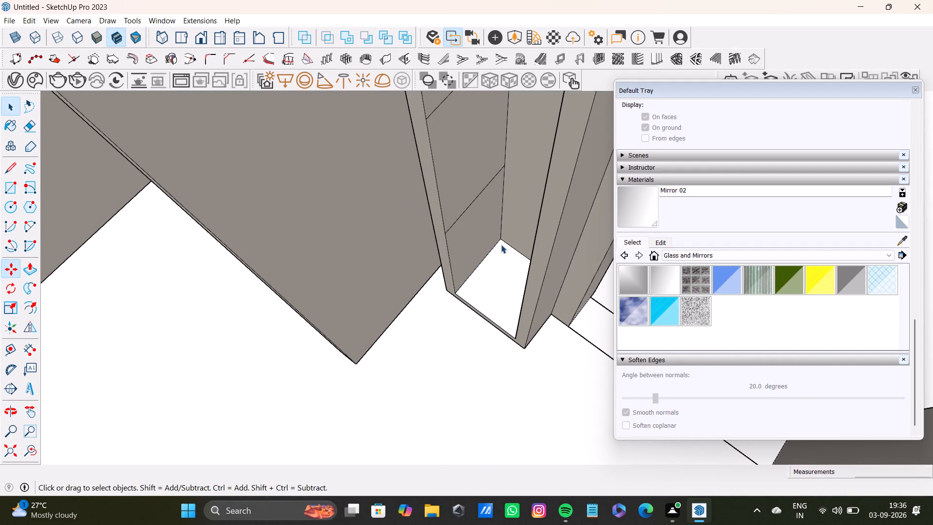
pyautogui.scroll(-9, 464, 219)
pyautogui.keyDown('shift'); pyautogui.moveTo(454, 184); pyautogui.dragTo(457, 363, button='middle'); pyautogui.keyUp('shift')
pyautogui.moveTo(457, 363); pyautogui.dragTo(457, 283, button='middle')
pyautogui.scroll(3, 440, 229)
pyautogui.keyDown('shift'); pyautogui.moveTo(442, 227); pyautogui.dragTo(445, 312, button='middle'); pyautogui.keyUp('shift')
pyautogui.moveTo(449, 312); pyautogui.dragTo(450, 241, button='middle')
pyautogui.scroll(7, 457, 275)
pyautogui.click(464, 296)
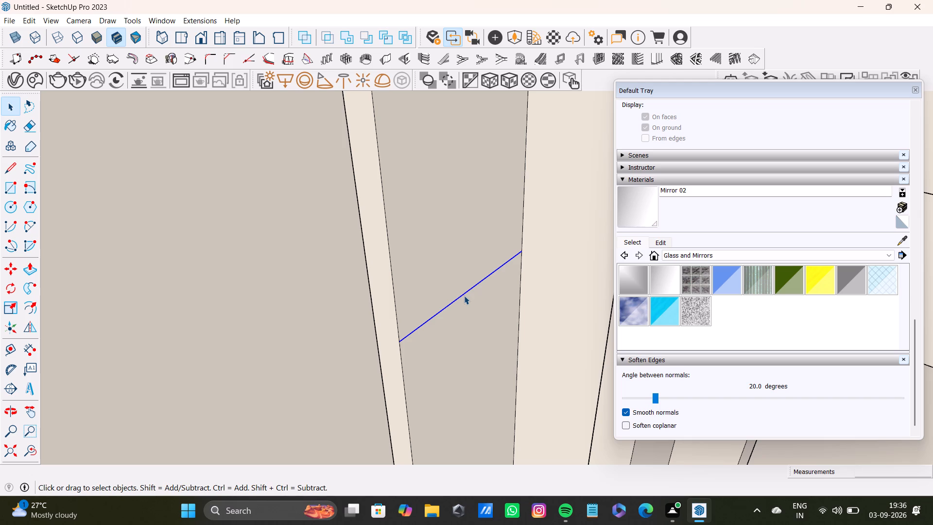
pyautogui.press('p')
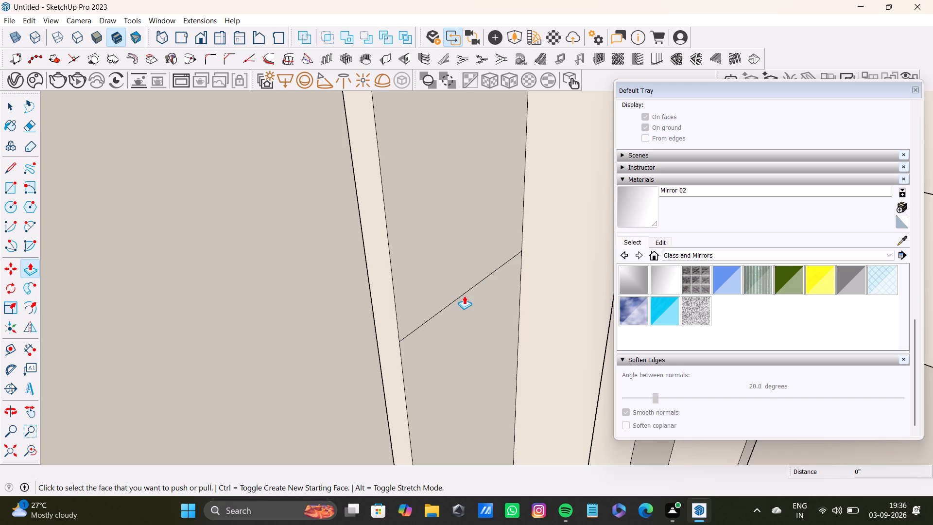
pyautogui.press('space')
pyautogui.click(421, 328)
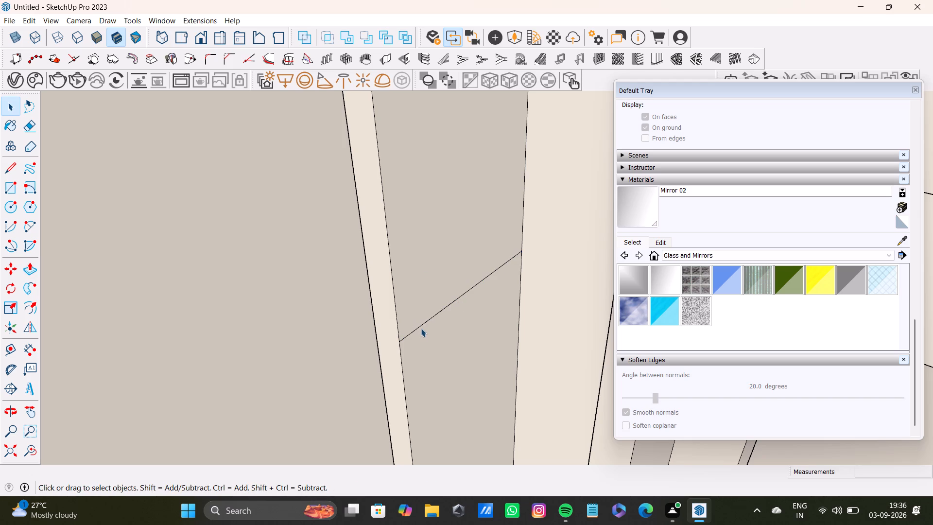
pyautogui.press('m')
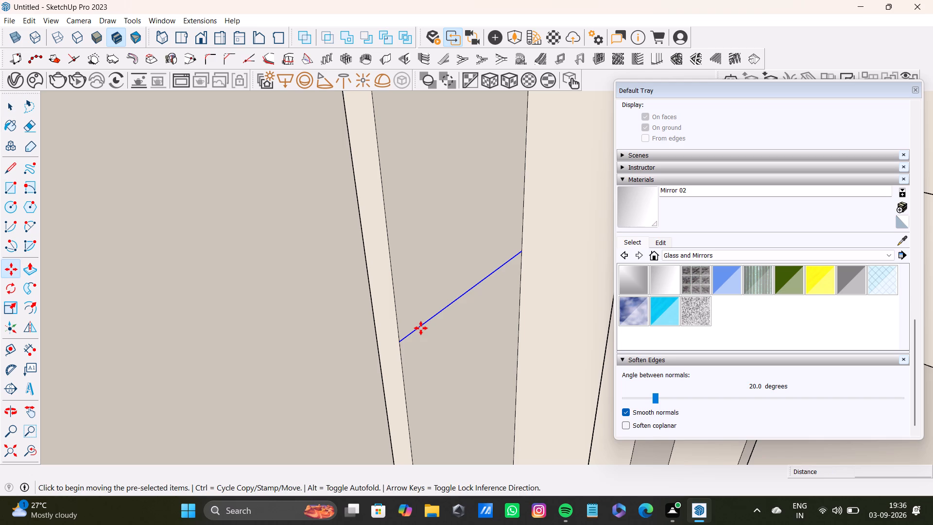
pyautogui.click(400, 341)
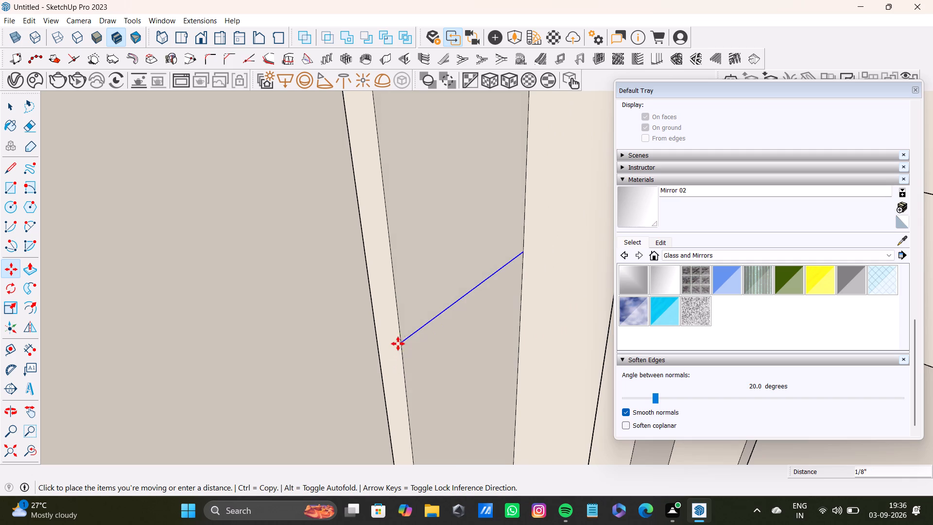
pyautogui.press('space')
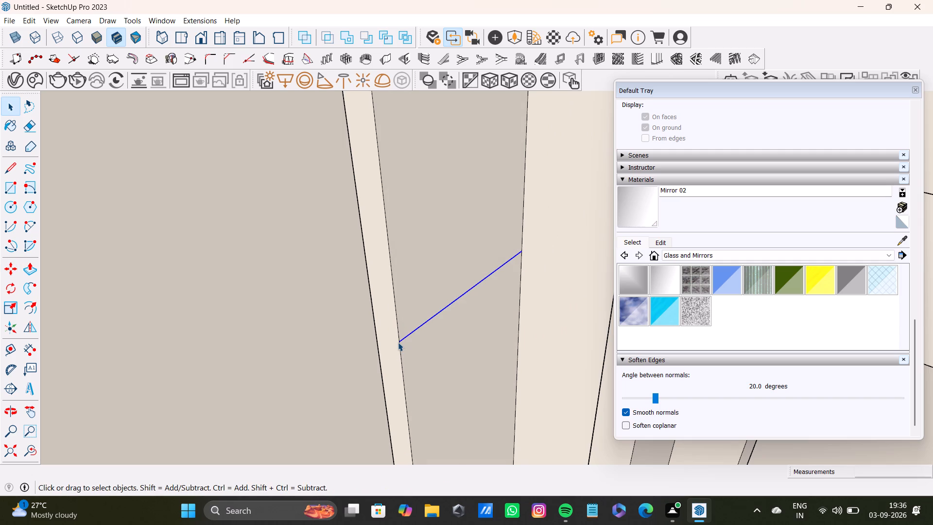
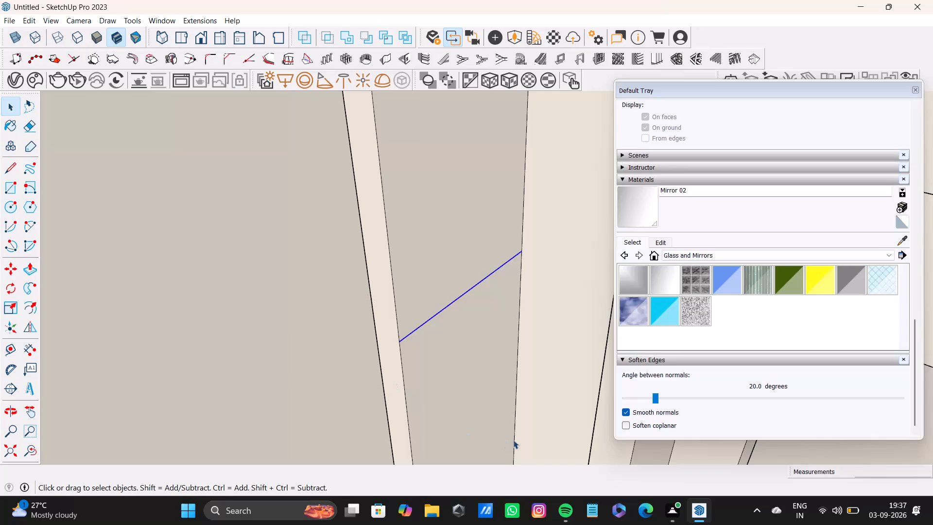
# Copy the uppermost dividing line on the tall box's inner side face 1/2" down to outline a thin shelf strip.
pyautogui.press('m')
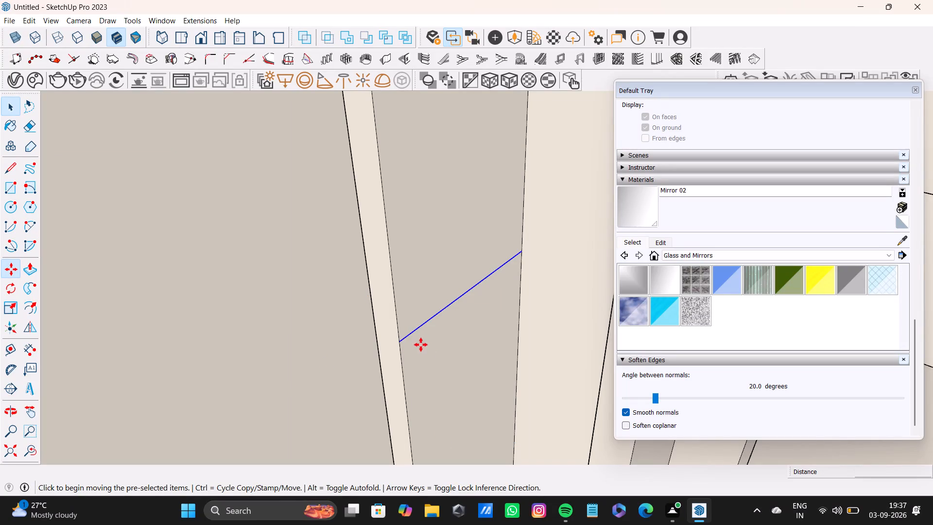
pyautogui.click(400, 343)
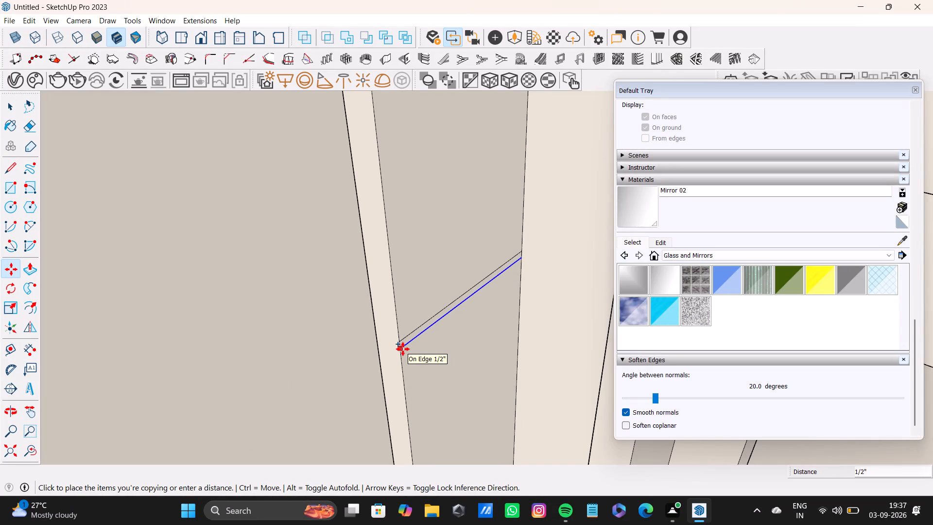
pyautogui.click(403, 349)
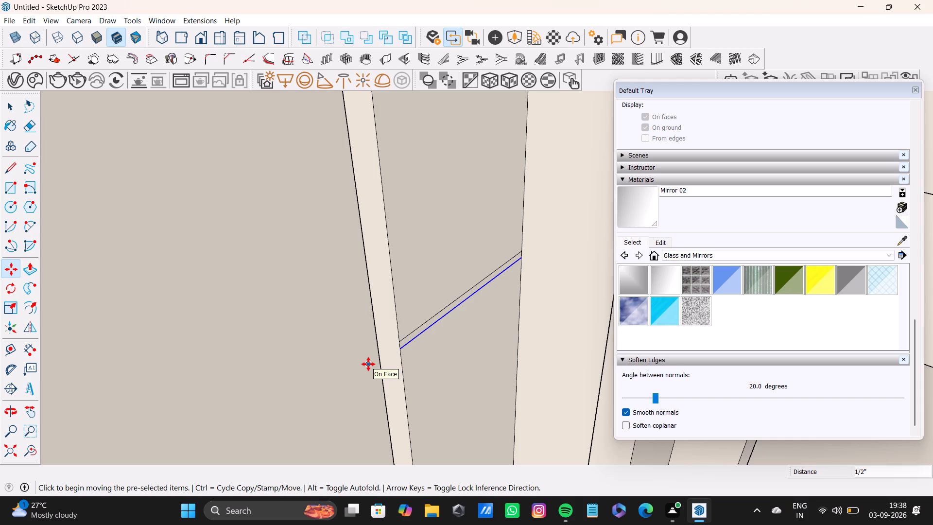
pyautogui.press('space')
# Push/Pull the thin strip at the uppermost dividing line across the tall box to its opposite side, forming a shelf.
pyautogui.scroll(6, 480, 306)
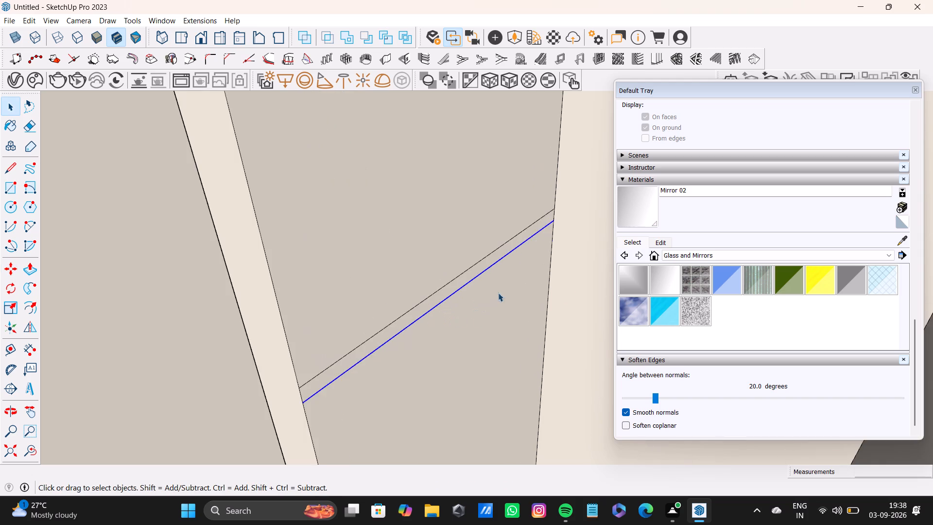
pyautogui.moveTo(498, 293); pyautogui.dragTo(478, 325, button='middle')
pyautogui.scroll(3, 277, 401)
pyautogui.scroll(-2, 315, 399)
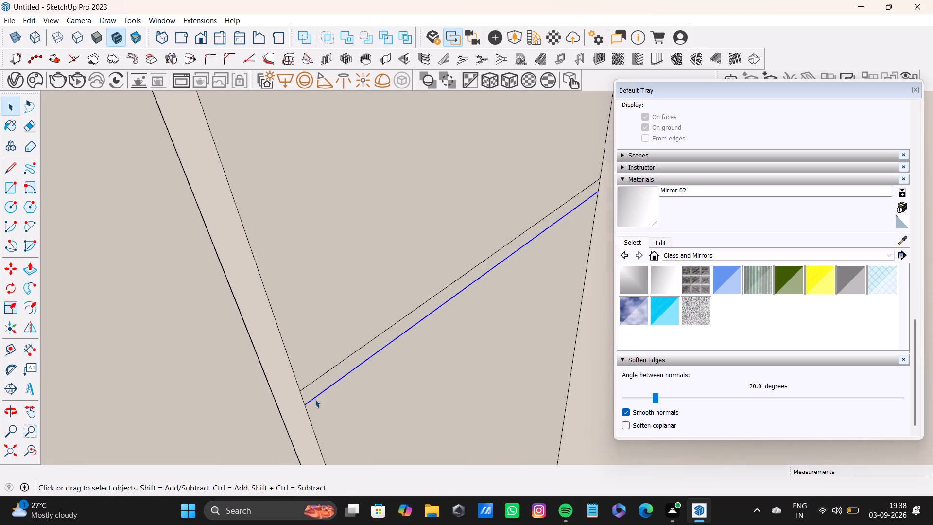
pyautogui.scroll(-14, 315, 399)
pyautogui.moveTo(322, 413); pyautogui.dragTo(364, 300, button='middle')
pyautogui.scroll(10, 365, 297)
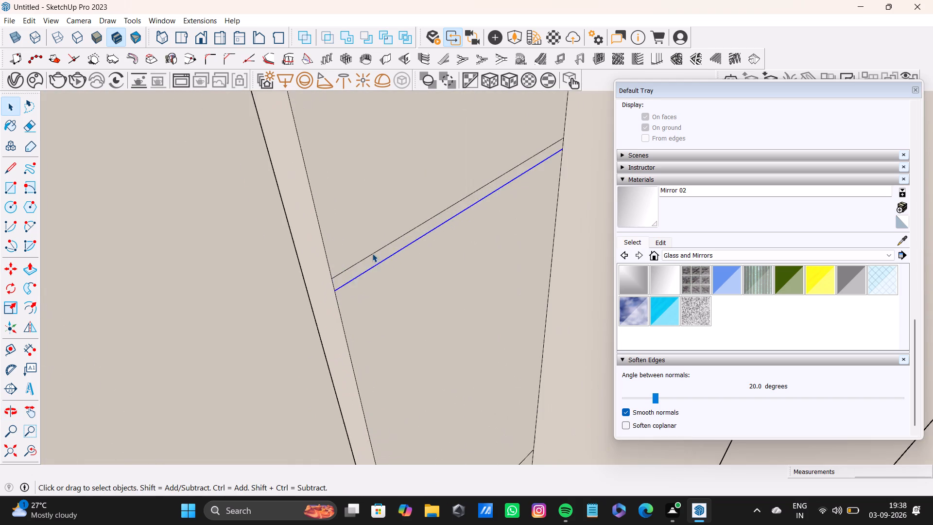
pyautogui.scroll(3, 372, 253)
pyautogui.click(376, 264)
pyautogui.press('p')
pyautogui.moveTo(376, 264); pyautogui.dragTo(431, 295)
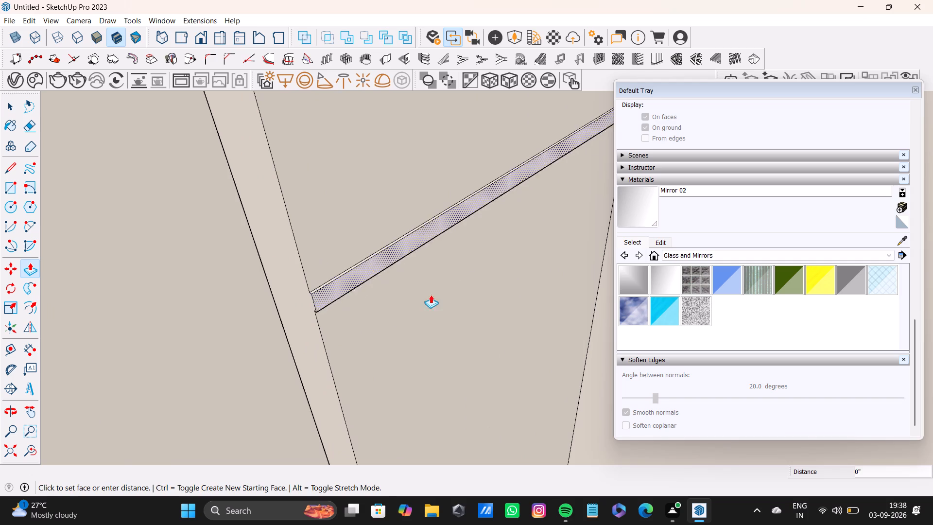
pyautogui.moveTo(431, 295); pyautogui.dragTo(475, 311)
pyautogui.scroll(-7, 431, 322)
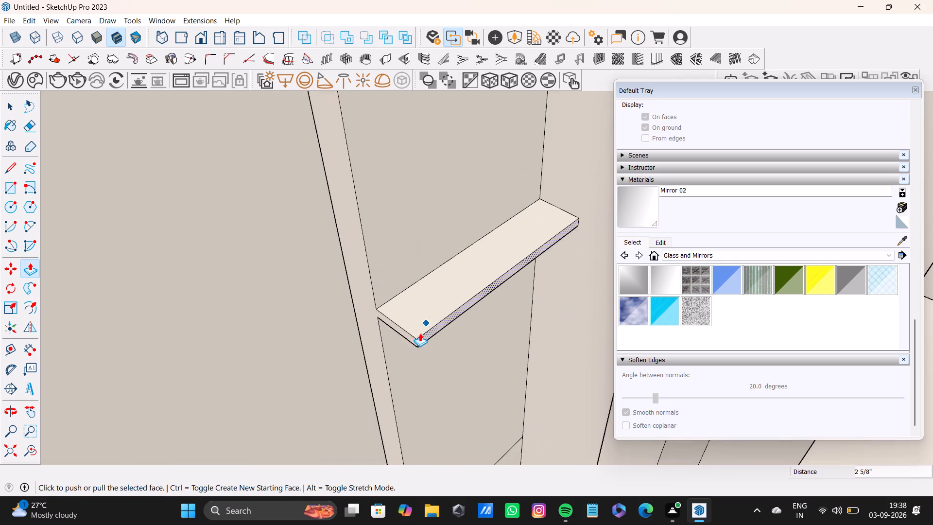
pyautogui.scroll(-5, 420, 333)
pyautogui.keyDown('shift'); pyautogui.moveTo(419, 349); pyautogui.dragTo(404, 271, button='middle'); pyautogui.keyUp('shift')
pyautogui.moveTo(406, 282); pyautogui.dragTo(519, 309, button='middle')
pyautogui.scroll(3, 476, 286)
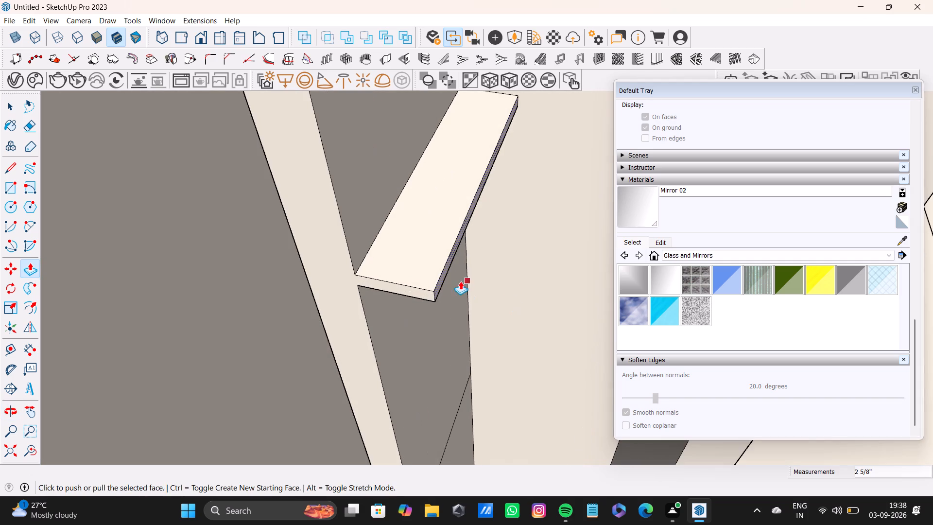
pyautogui.moveTo(439, 286); pyautogui.dragTo(569, 341)
pyautogui.scroll(-4, 589, 365)
pyautogui.keyDown('shift'); pyautogui.moveTo(581, 361); pyautogui.dragTo(466, 342, button='middle'); pyautogui.keyUp('shift')
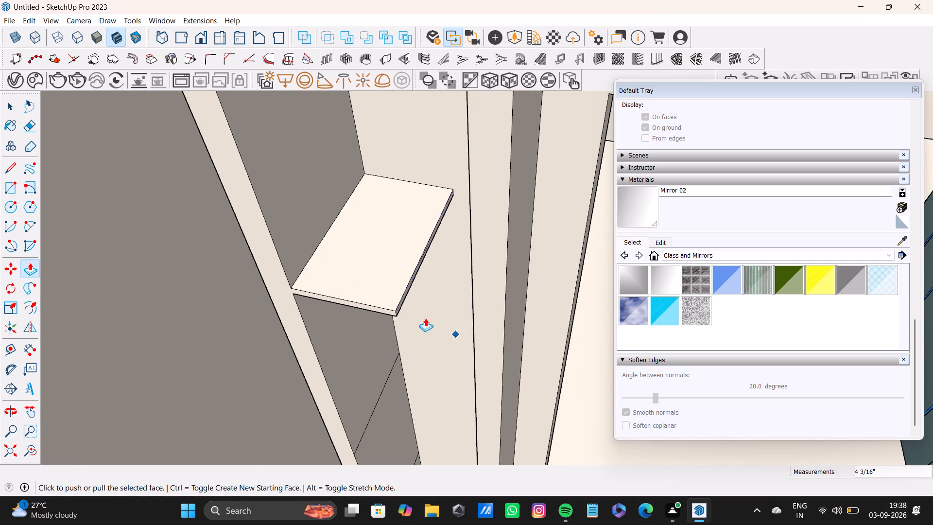
pyautogui.moveTo(399, 312); pyautogui.dragTo(513, 335)
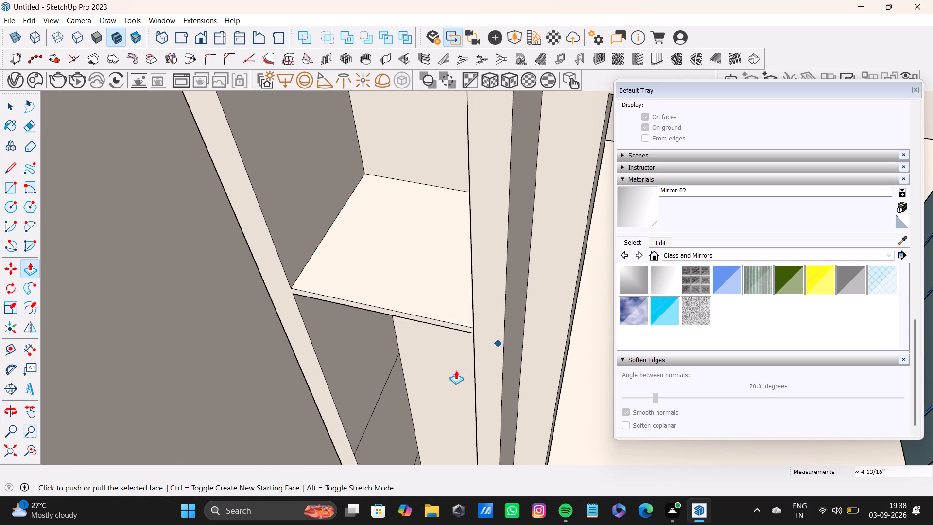
# Copy the dividing line just below the first shelf 1/2" down the inner side face to outline a second shelf strip.
pyautogui.scroll(-5, 452, 373)
pyautogui.moveTo(446, 381); pyautogui.dragTo(444, 253, button='middle')
pyautogui.scroll(4, 394, 239)
pyautogui.moveTo(430, 269); pyautogui.dragTo(368, 288, button='middle')
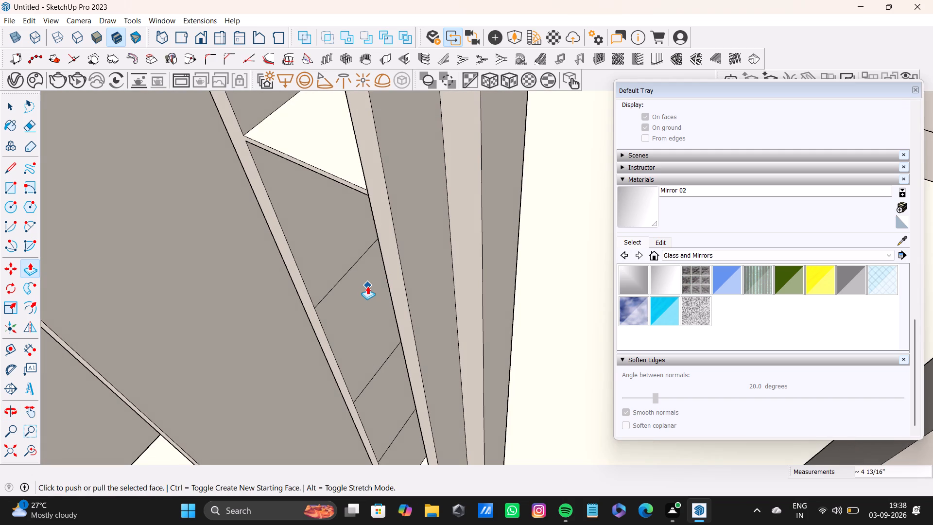
pyautogui.press('space')
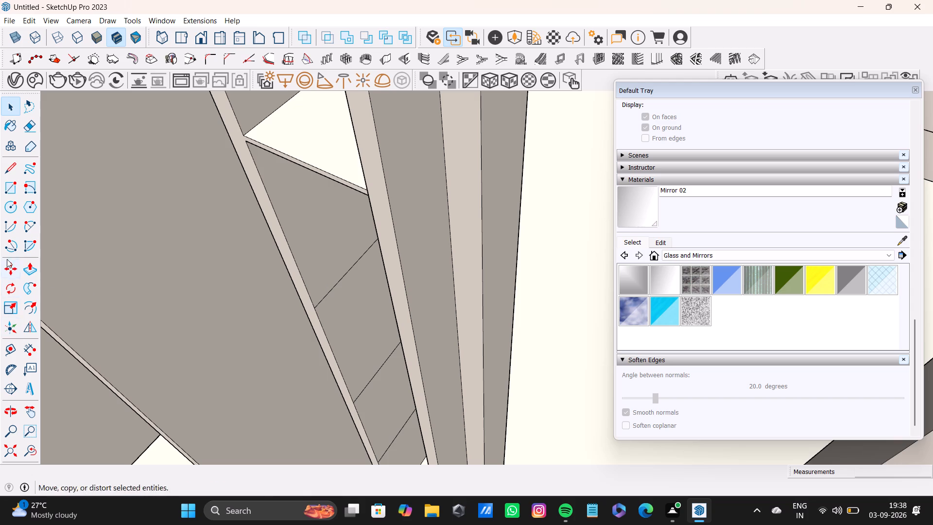
pyautogui.click(319, 303)
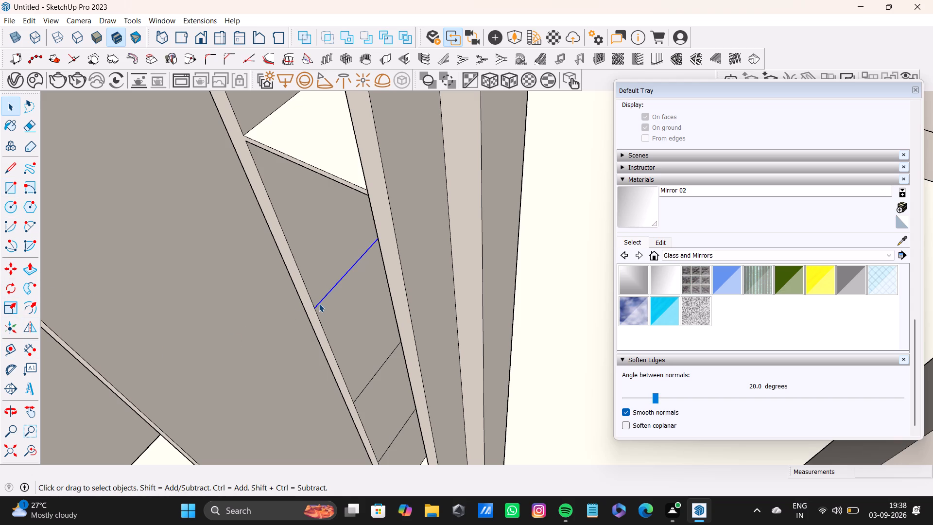
pyautogui.press('m')
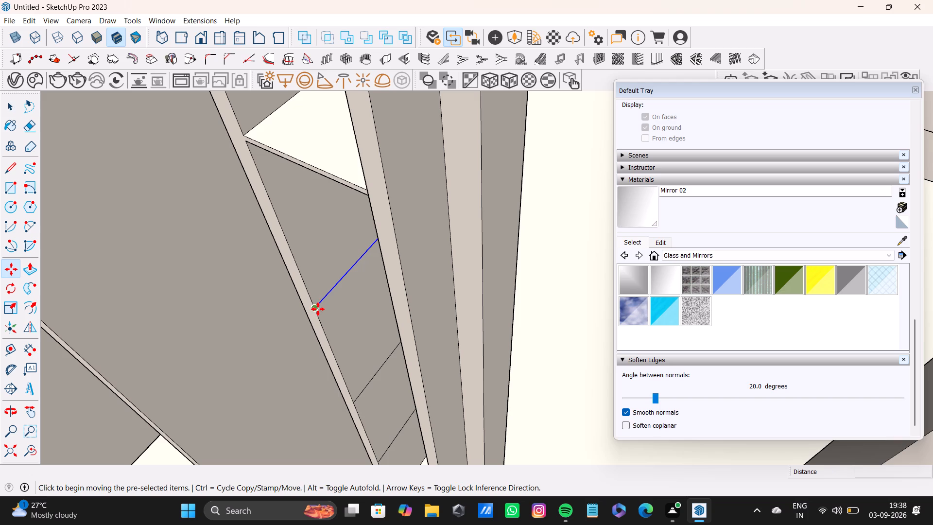
pyautogui.keyDown('ctrl'); pyautogui.click(318, 309); pyautogui.keyUp('ctrl')
pyautogui.scroll(4, 316, 316)
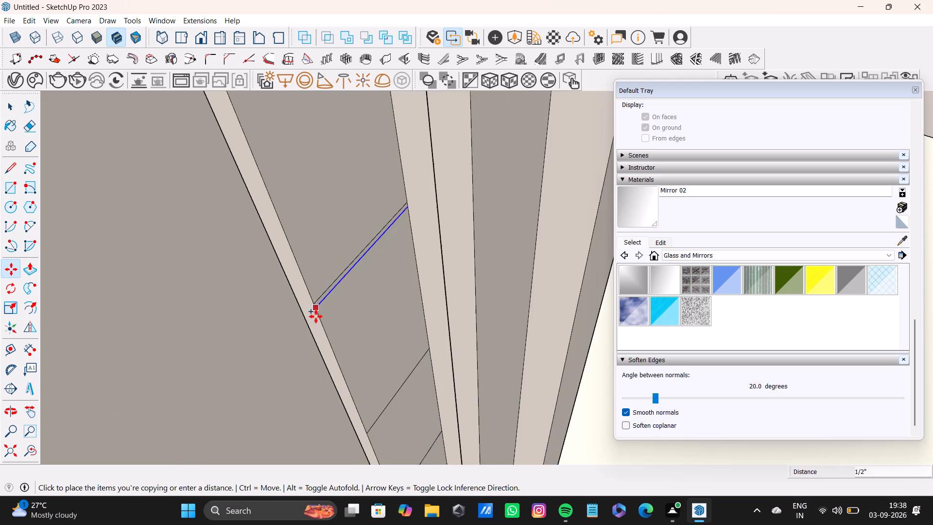
pyautogui.moveTo(316, 316); pyautogui.dragTo(333, 272, button='middle')
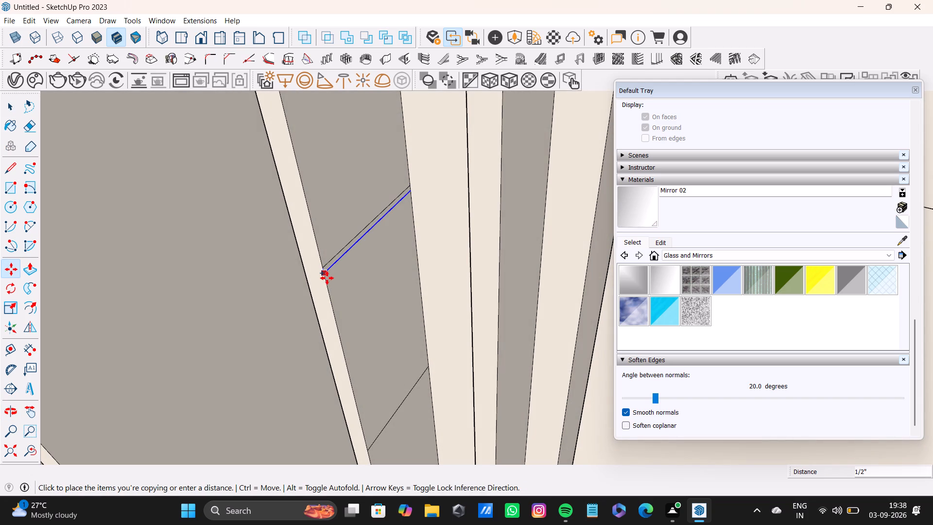
pyautogui.click(327, 278)
pyautogui.scroll(4, 337, 293)
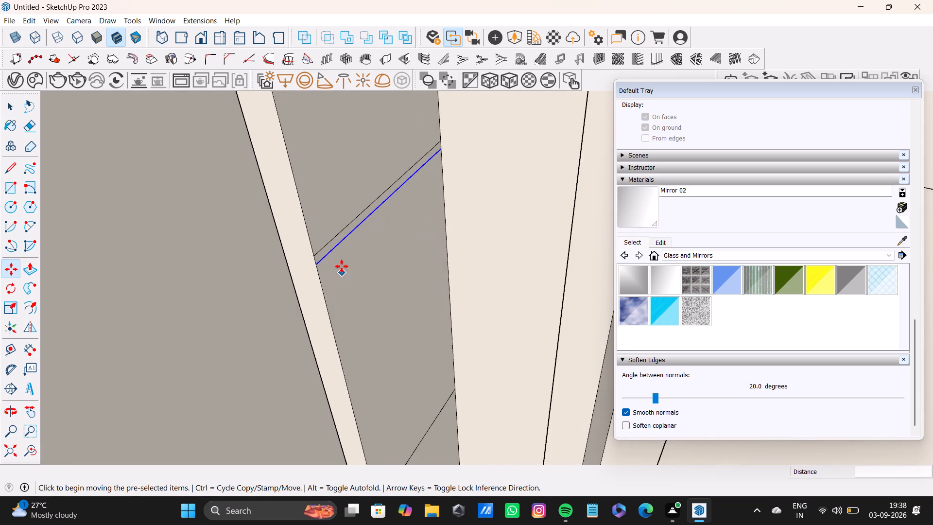
pyautogui.scroll(4, 342, 266)
pyautogui.scroll(-8, 345, 258)
pyautogui.press('space')
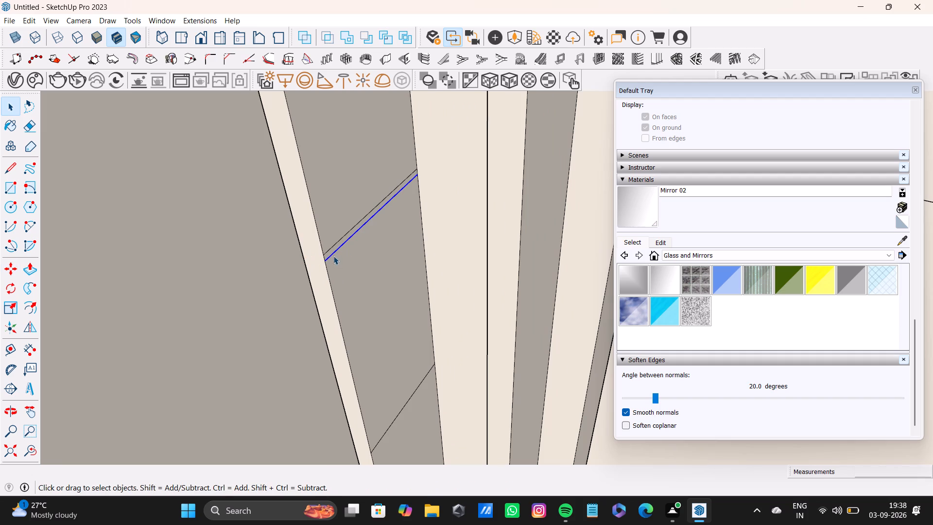
# Push/Pull the second thin strip across the tall box to its opposite side, forming the second shelf.
pyautogui.scroll(7, 331, 253)
pyautogui.click(331, 253)
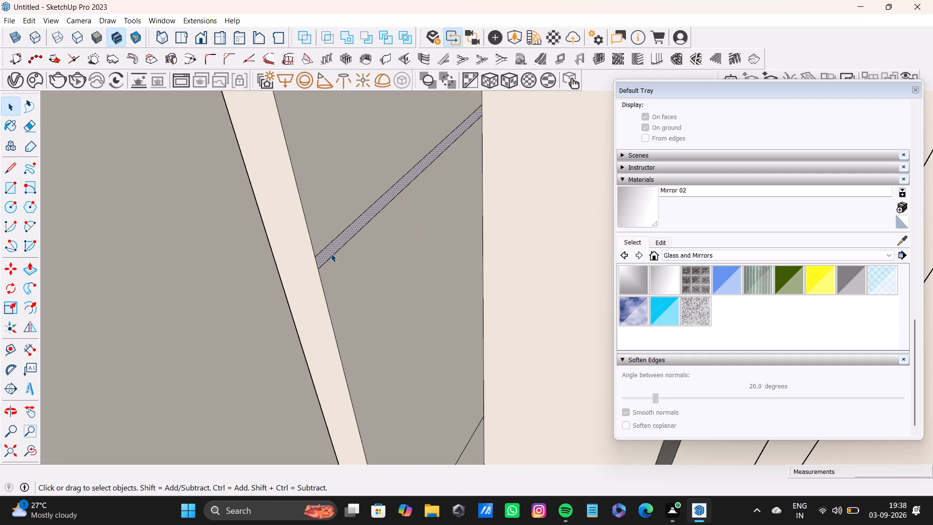
pyautogui.press('p')
pyautogui.moveTo(331, 253); pyautogui.dragTo(480, 325)
pyautogui.scroll(-8, 480, 325)
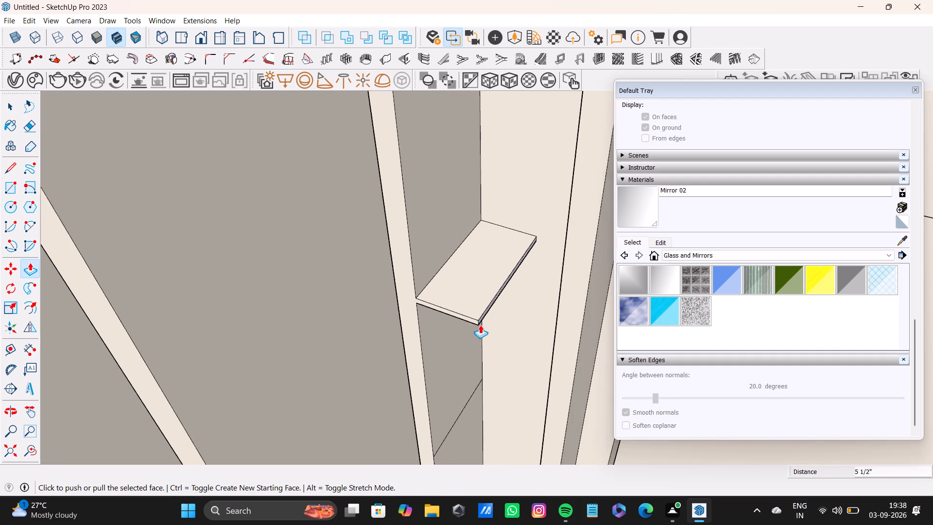
pyautogui.keyDown('shift'); pyautogui.moveTo(484, 325); pyautogui.dragTo(471, 272, button='middle'); pyautogui.keyUp('shift')
pyautogui.scroll(3, 471, 263)
pyautogui.moveTo(461, 231); pyautogui.dragTo(593, 277)
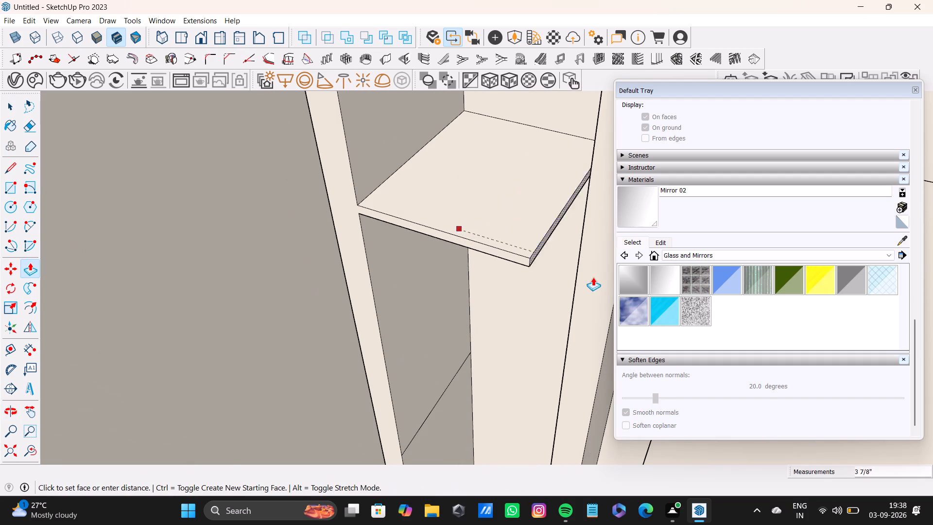
pyautogui.moveTo(593, 277); pyautogui.dragTo(598, 279)
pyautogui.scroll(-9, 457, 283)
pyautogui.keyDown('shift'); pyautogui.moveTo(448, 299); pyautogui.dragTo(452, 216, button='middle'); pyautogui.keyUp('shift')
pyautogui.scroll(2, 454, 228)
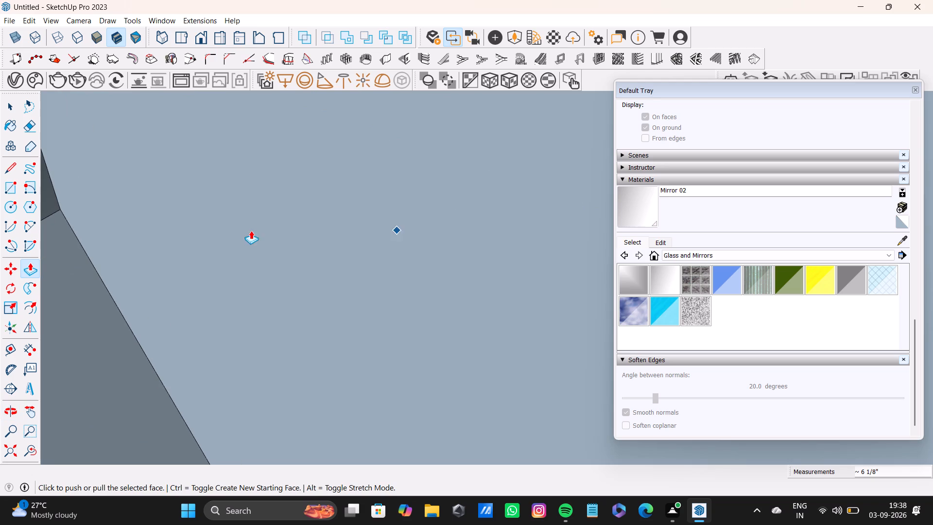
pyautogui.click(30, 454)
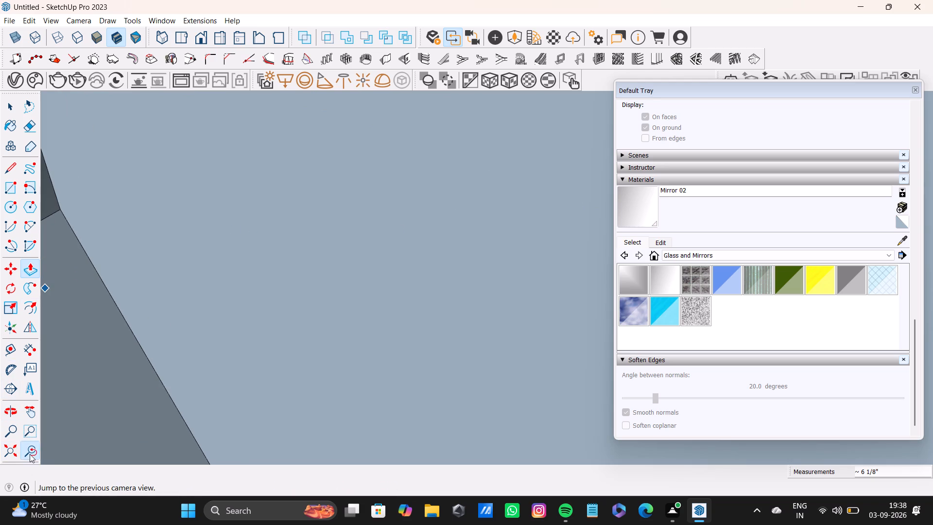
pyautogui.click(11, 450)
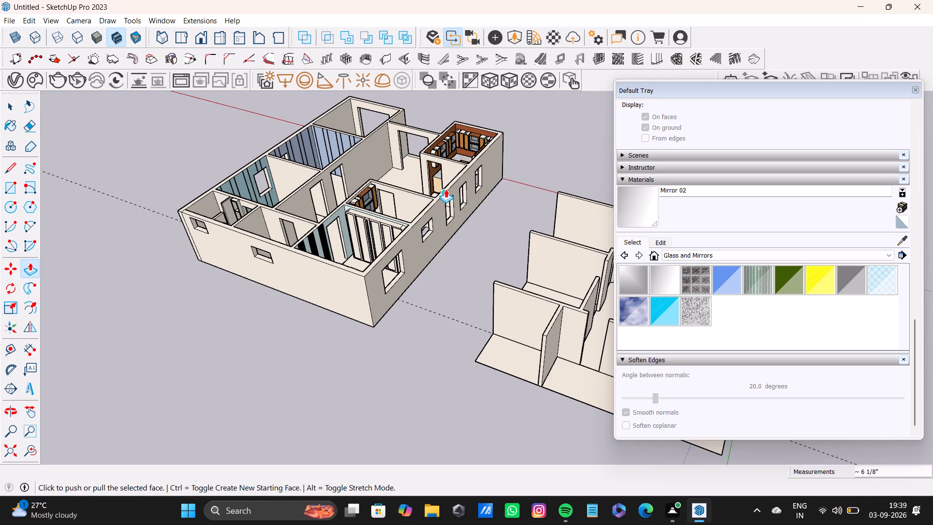
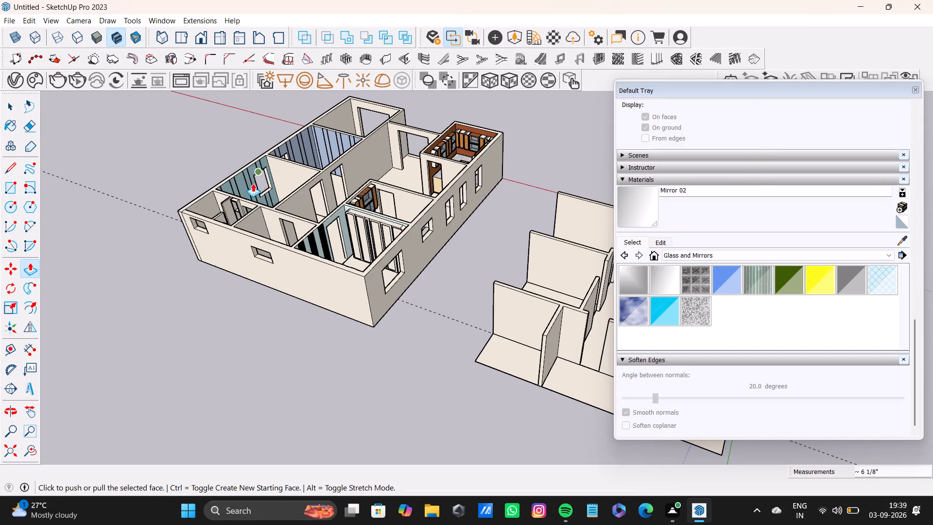
# Copy the dividing line below the second shelf 1/2" down the tall box's inner side face to outline a third shelf strip.
pyautogui.scroll(20, 241, 192)
pyautogui.scroll(4, 241, 192)
pyautogui.moveTo(276, 282); pyautogui.dragTo(310, 276, button='middle')
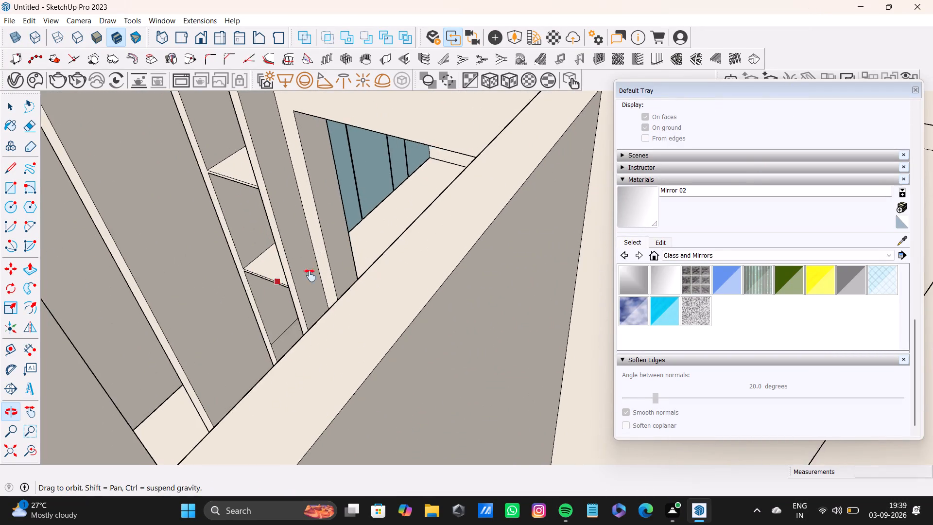
pyautogui.moveTo(310, 276); pyautogui.dragTo(366, 269, button='middle')
pyautogui.scroll(8, 364, 377)
pyautogui.press('space')
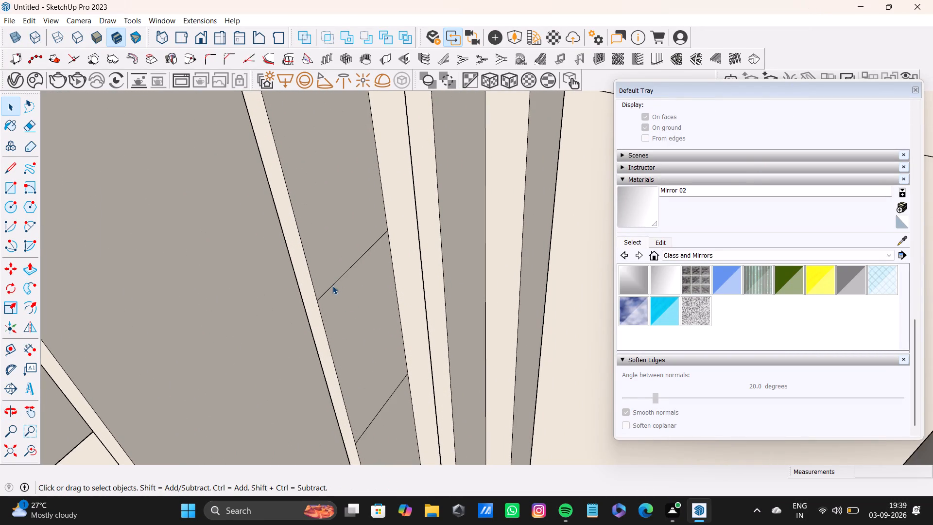
pyautogui.click(332, 285)
pyautogui.press('m')
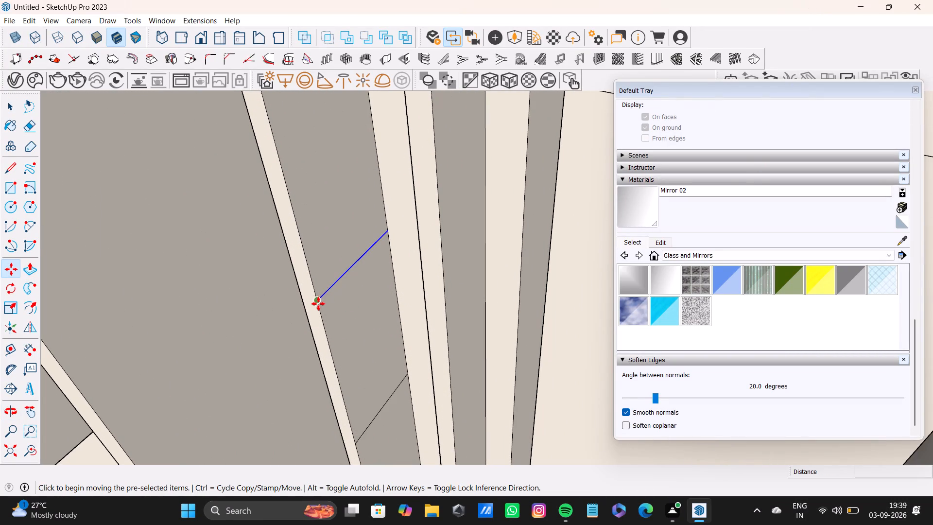
pyautogui.keyDown('ctrl'); pyautogui.click(319, 304); pyautogui.keyUp('ctrl')
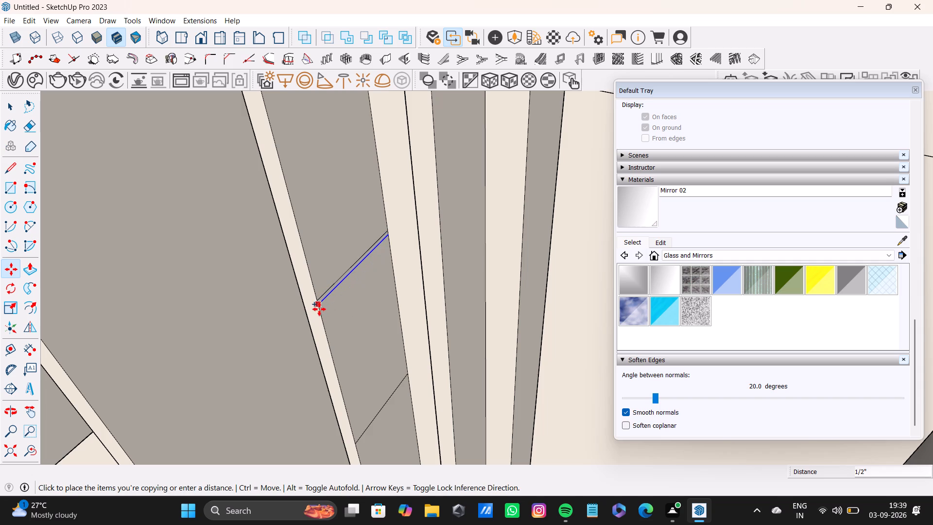
pyautogui.scroll(11, 319, 310)
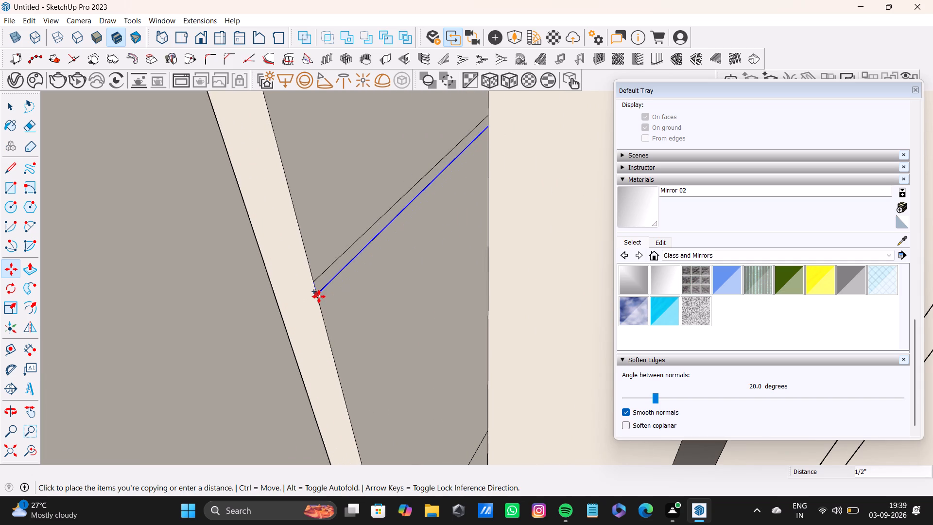
pyautogui.click(319, 293)
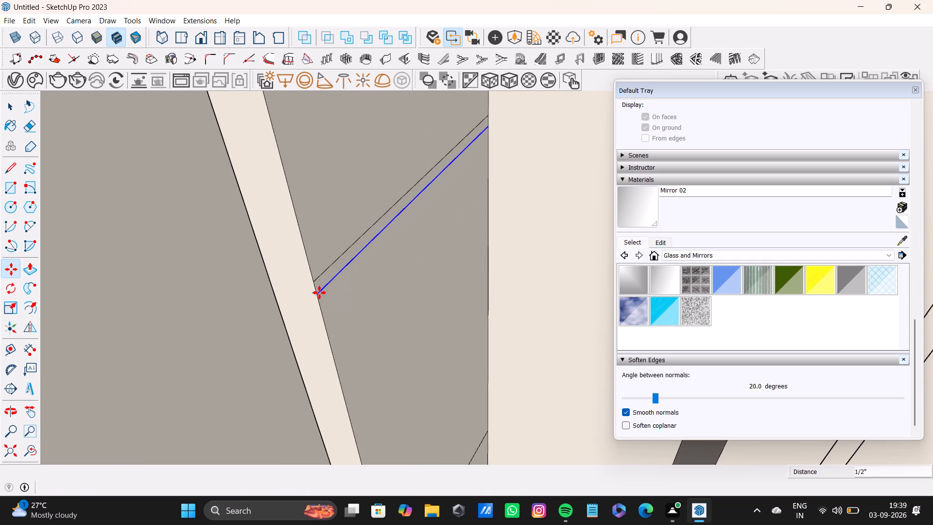
# Push/Pull the third thin strip across the tall box to its opposite side, forming the third shelf.
pyautogui.press('space')
pyautogui.click(325, 277)
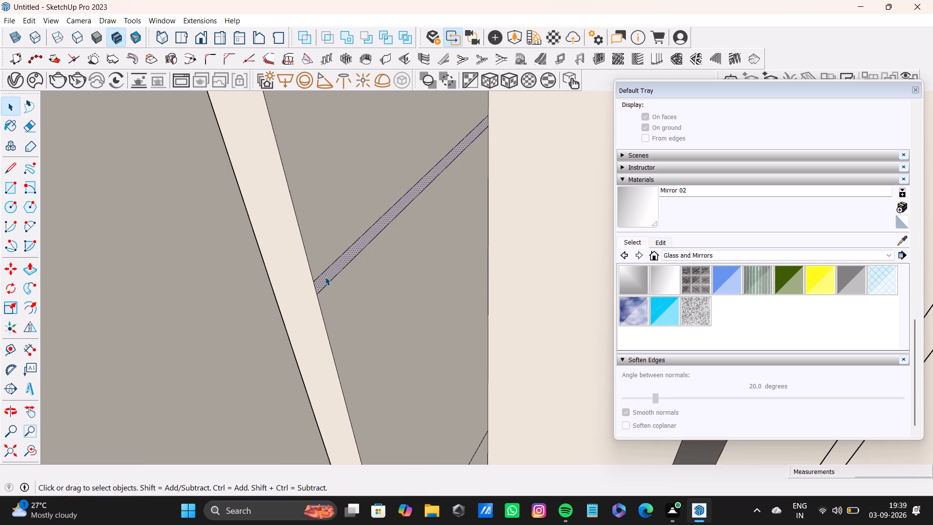
pyautogui.press('p')
pyautogui.moveTo(325, 277); pyautogui.dragTo(447, 318)
pyautogui.scroll(-4, 446, 317)
pyautogui.keyDown('shift'); pyautogui.moveTo(446, 317); pyautogui.dragTo(340, 217, button='middle'); pyautogui.keyUp('shift')
pyautogui.moveTo(344, 217); pyautogui.dragTo(524, 285)
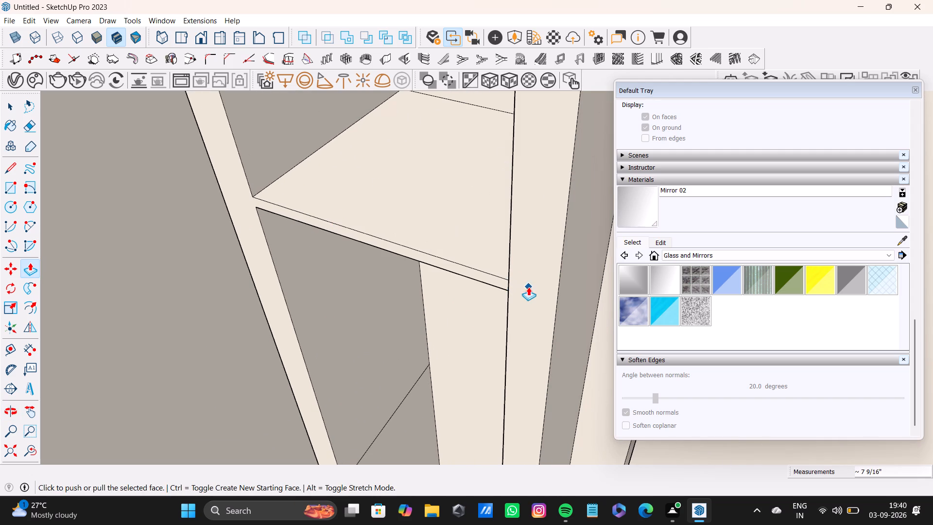
# Copy the lowest dividing line down the tall box's inner side face to outline the fourth shelf strip.
pyautogui.scroll(-5, 471, 320)
pyautogui.moveTo(466, 335); pyautogui.dragTo(464, 228, button='middle')
pyautogui.scroll(5, 416, 264)
pyautogui.scroll(-1, 408, 286)
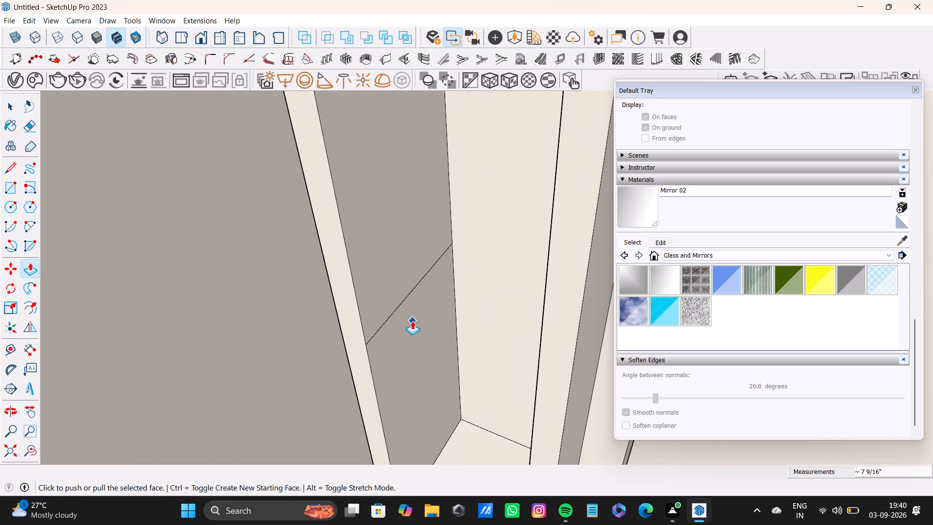
pyautogui.moveTo(412, 321); pyautogui.dragTo(411, 274, button='middle')
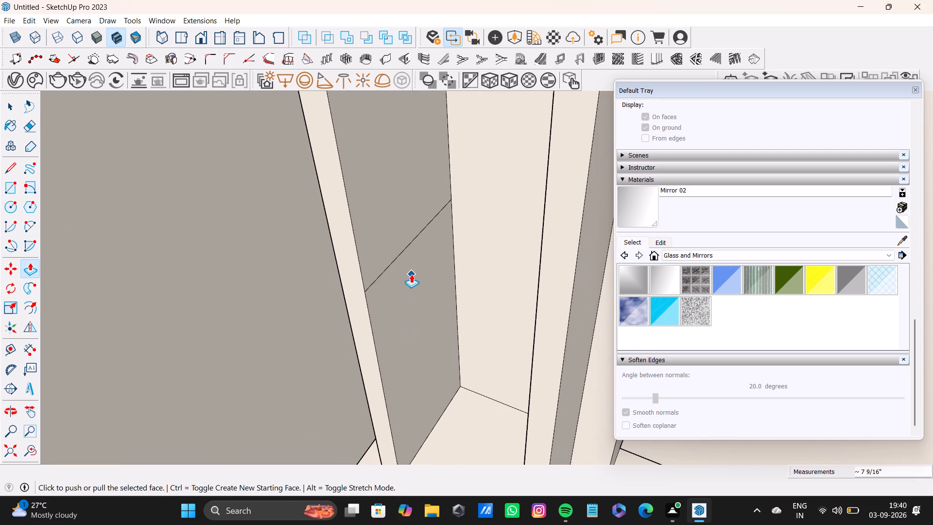
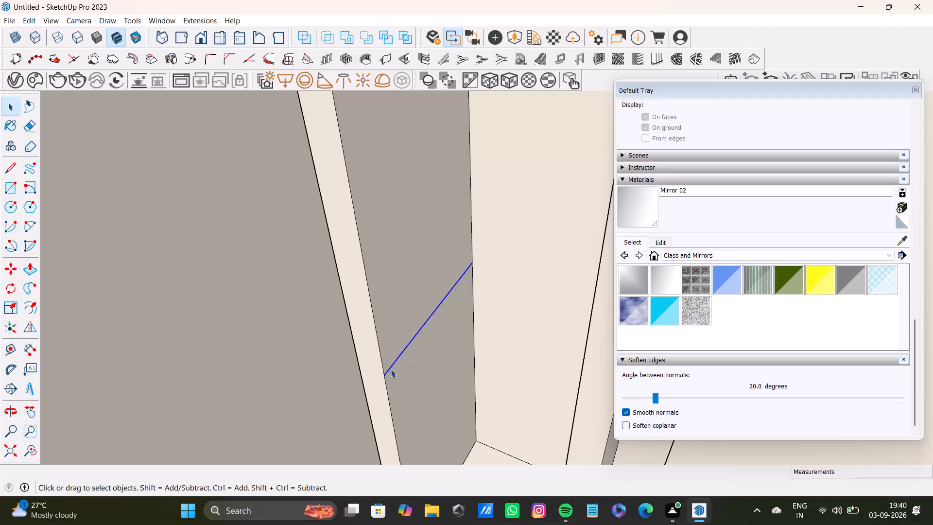
# Copy the fourth dividing line about 5/16" down the tall box's inner side face to close the fourth shelf strip.
pyautogui.press('m')
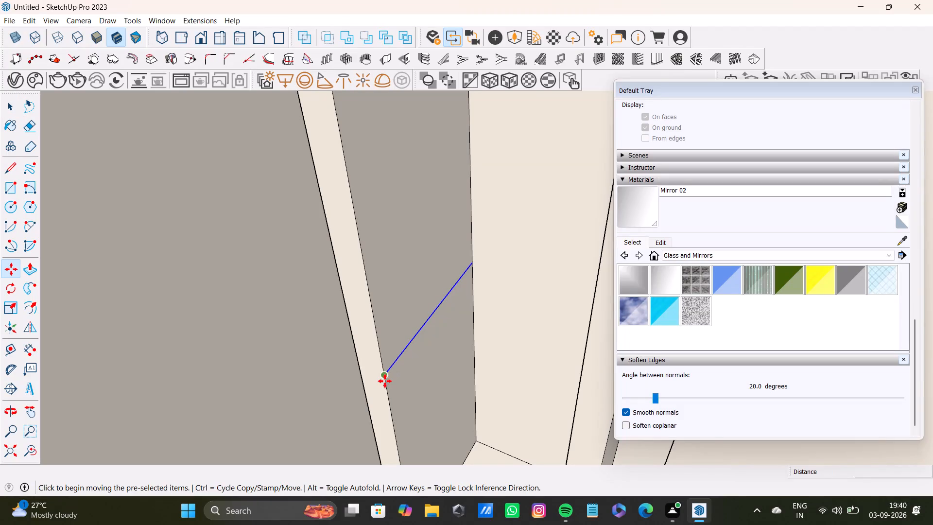
pyautogui.keyDown('ctrl'); pyautogui.click(387, 373); pyautogui.keyUp('ctrl')
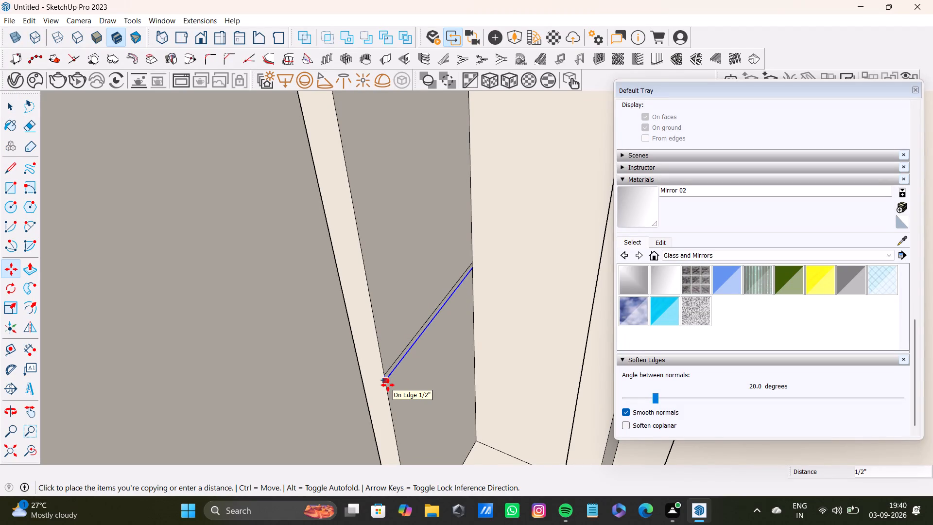
pyautogui.moveTo(391, 384); pyautogui.dragTo(354, 364, button='middle')
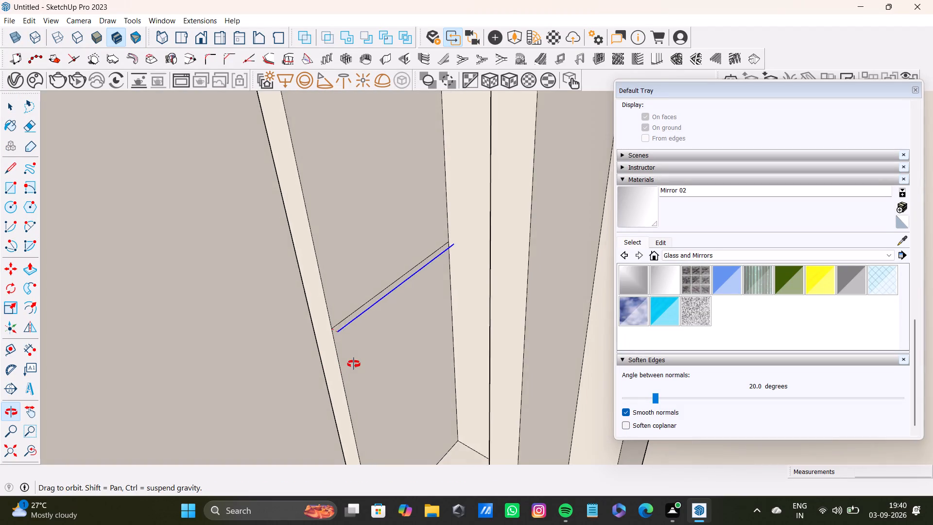
pyautogui.moveTo(354, 364); pyautogui.dragTo(356, 359, button='middle')
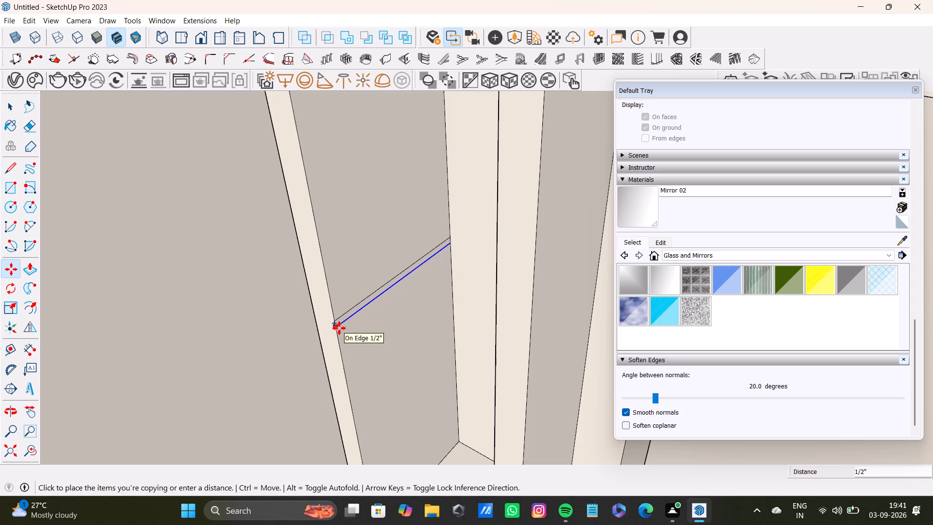
pyautogui.scroll(11, 339, 328)
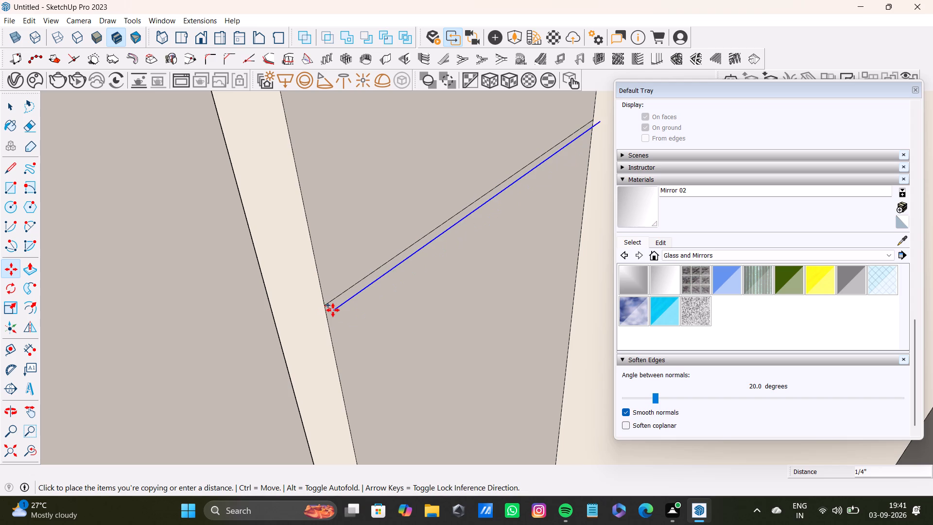
pyautogui.click(329, 318)
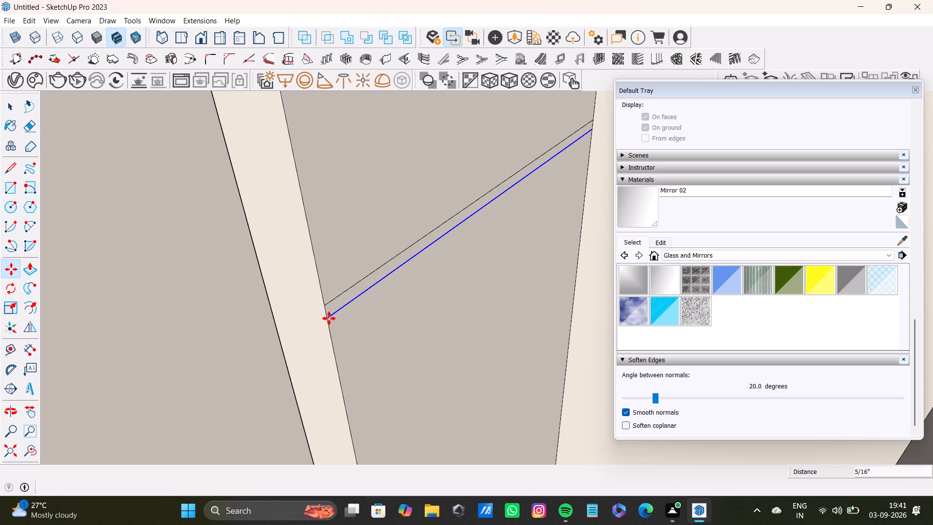
pyautogui.press('space')
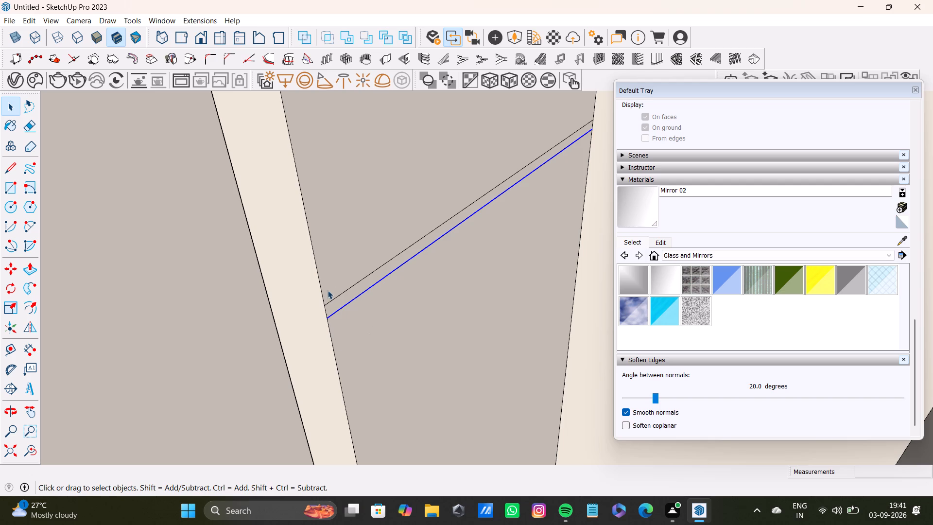
# Push/Pull the fourth thin strip about 11 5/8" across the tall box to its opposite side, forming the fourth shelf.
pyautogui.click(337, 303)
pyautogui.scroll(-8, 338, 307)
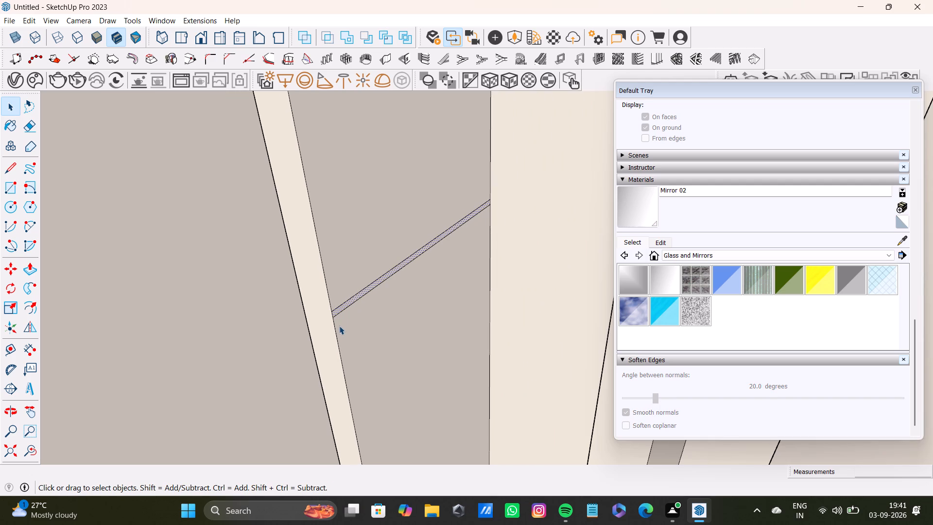
pyautogui.press('p')
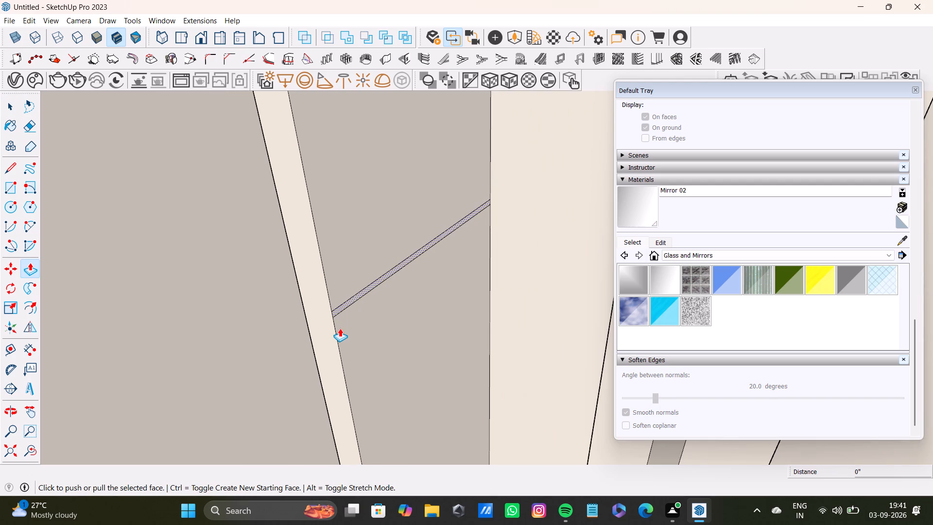
pyautogui.moveTo(342, 311); pyautogui.dragTo(615, 416)
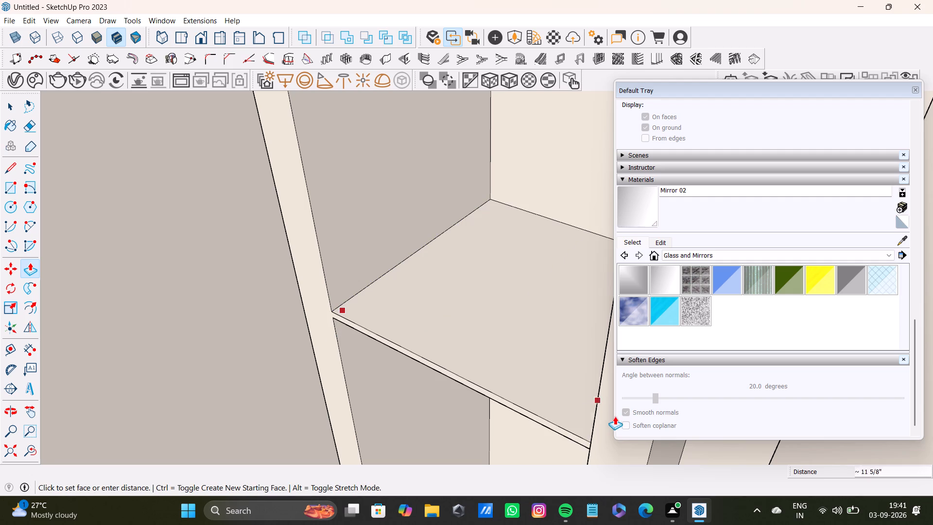
pyautogui.moveTo(615, 416); pyautogui.dragTo(622, 420)
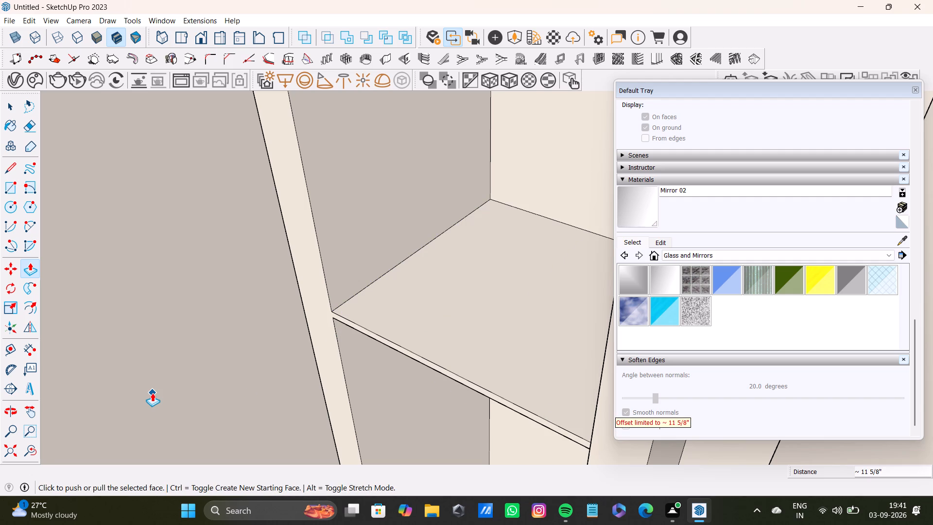
pyautogui.scroll(-15, 346, 365)
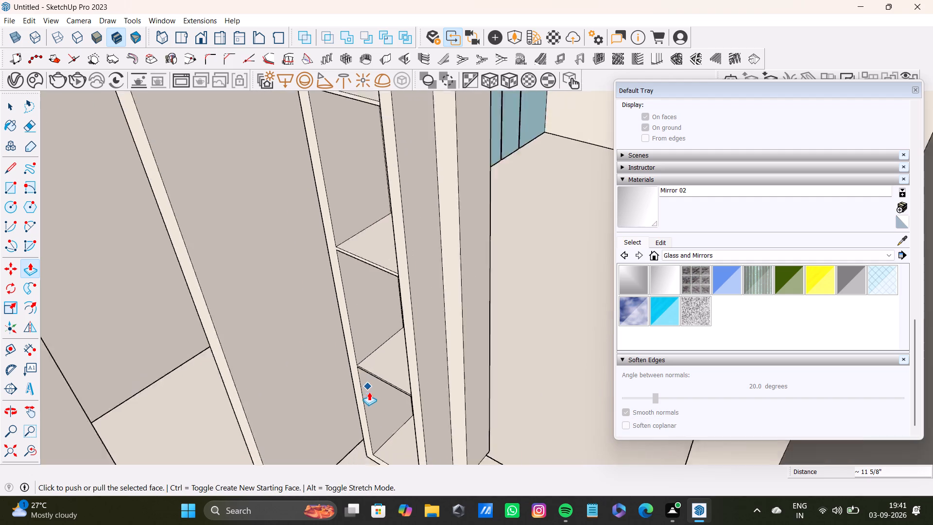
pyautogui.middleClick(374, 408)
pyautogui.click(31, 454)
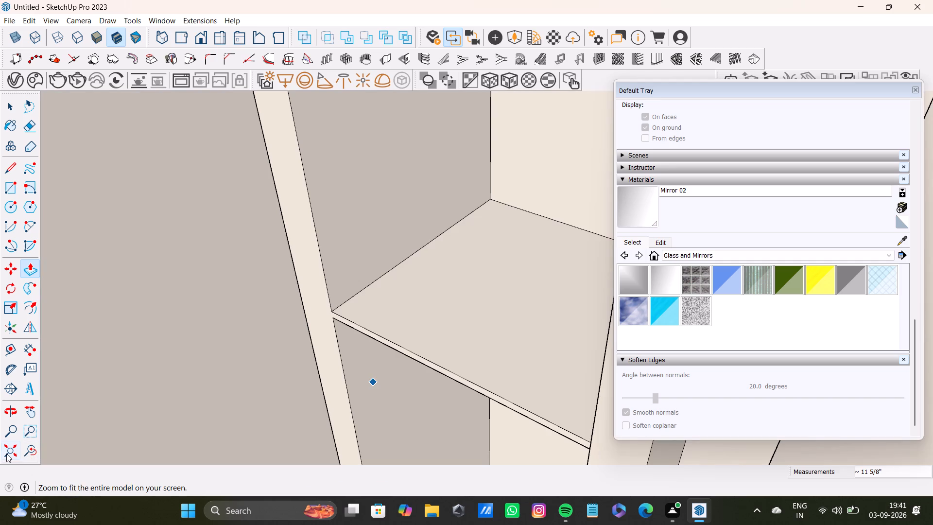
pyautogui.click(6, 454)
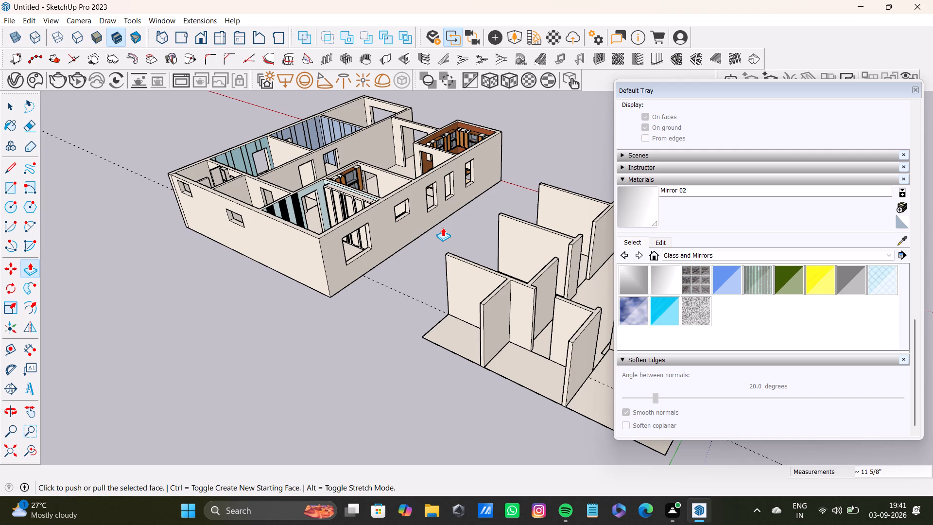
pyautogui.press('space')
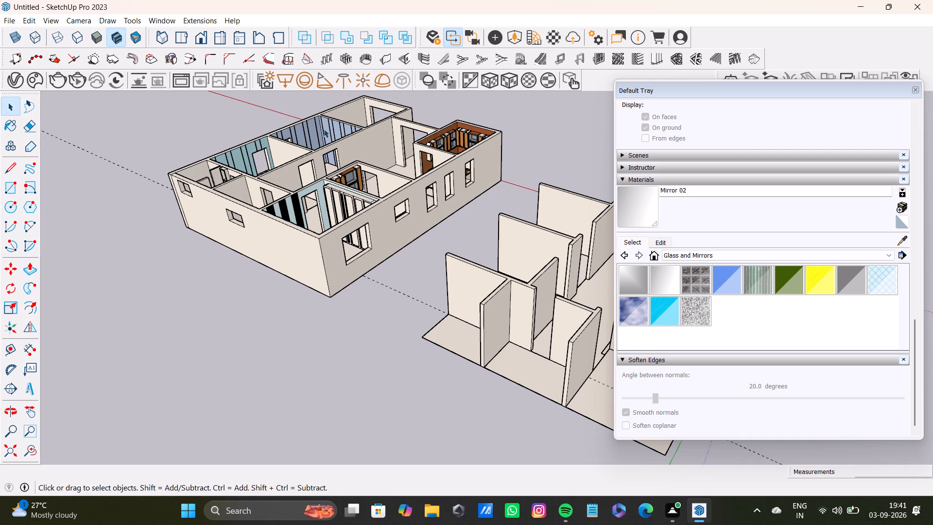
pyautogui.press('space')
# Draw a rectangle about 9' 7 7/16" by 11 5/8" across the tall box's open front, inside its frame.
pyautogui.scroll(16, 214, 171)
pyautogui.moveTo(261, 200); pyautogui.dragTo(372, 263, button='middle')
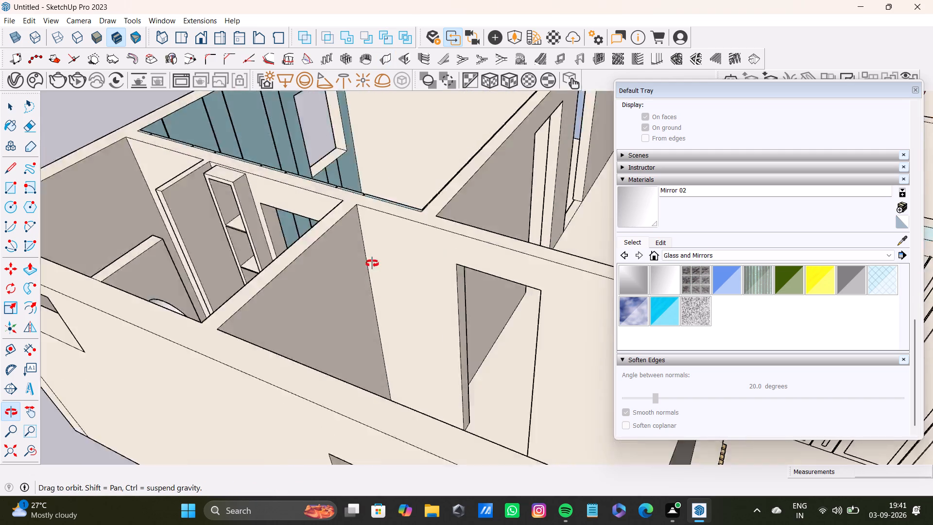
pyautogui.moveTo(372, 263); pyautogui.dragTo(445, 207, button='middle')
pyautogui.click(7, 186)
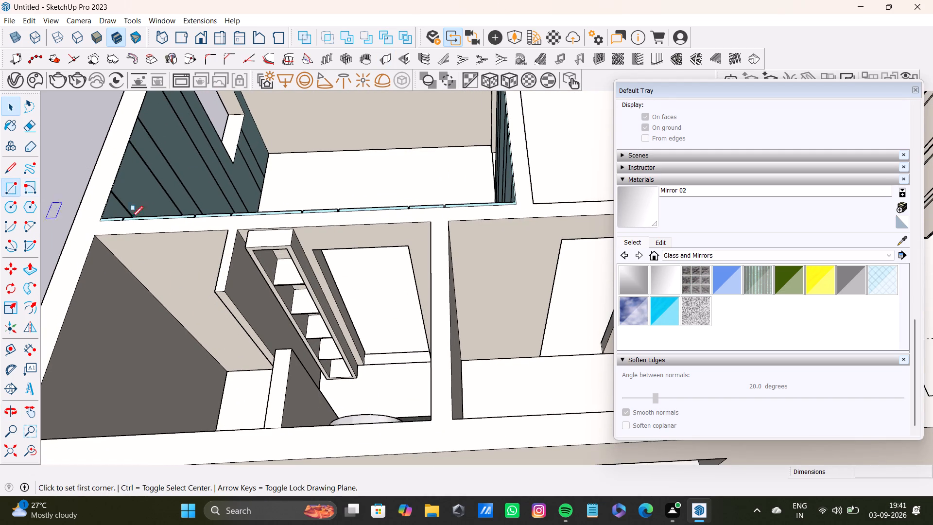
pyautogui.scroll(7, 259, 263)
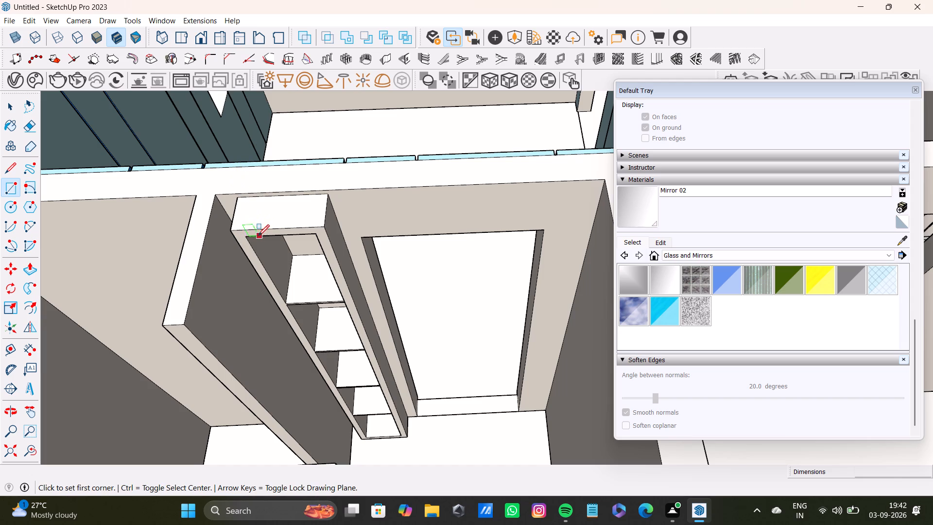
pyautogui.click(251, 239)
pyautogui.scroll(5, 399, 434)
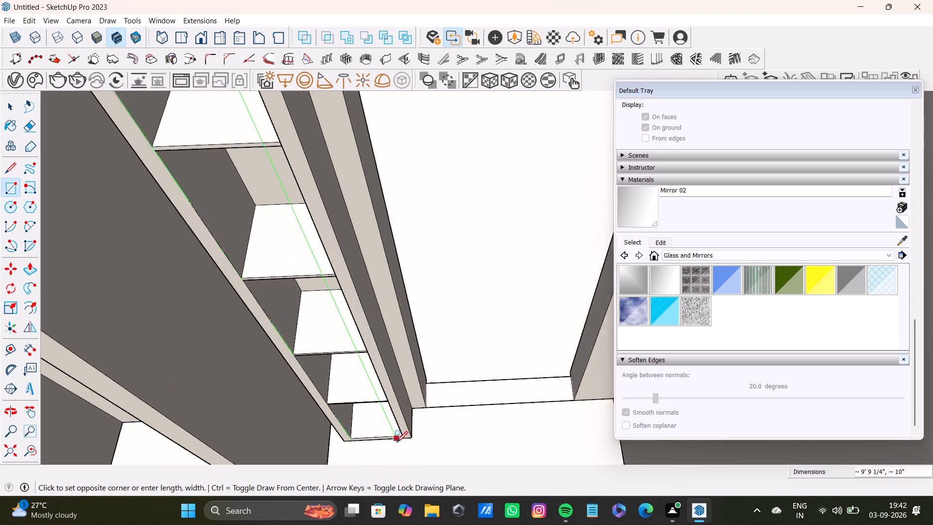
pyautogui.scroll(1, 397, 442)
pyautogui.click(403, 431)
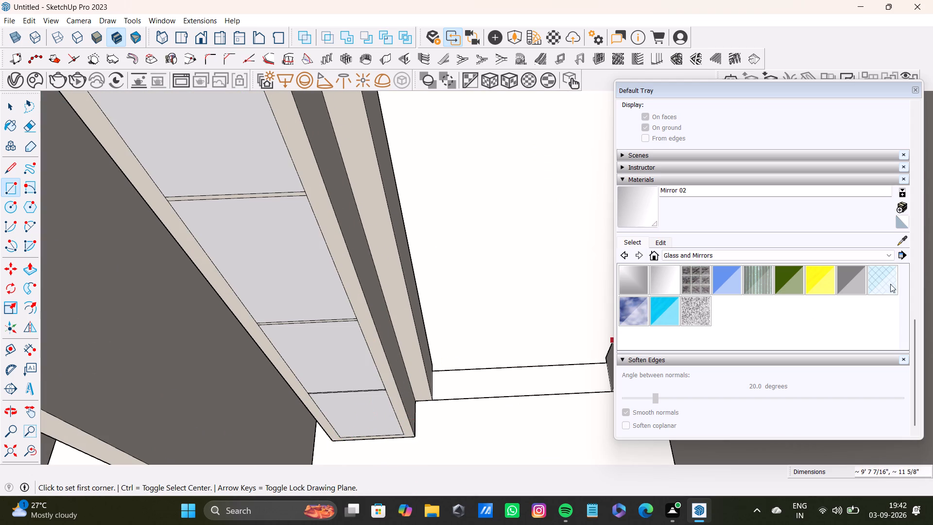
# Paint the five front panels between the tall box's shelves with Translucent Glass Gray.
pyautogui.click(851, 280)
pyautogui.click(270, 246)
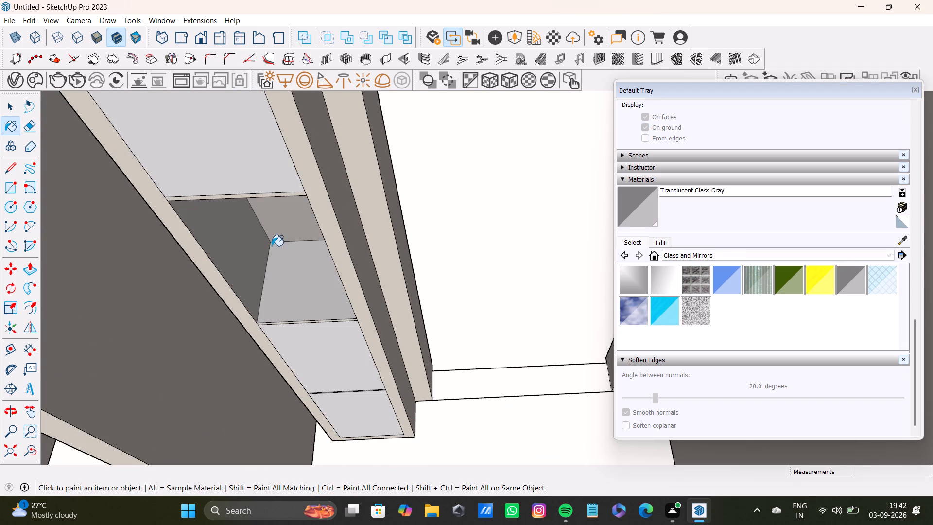
pyautogui.click(303, 343)
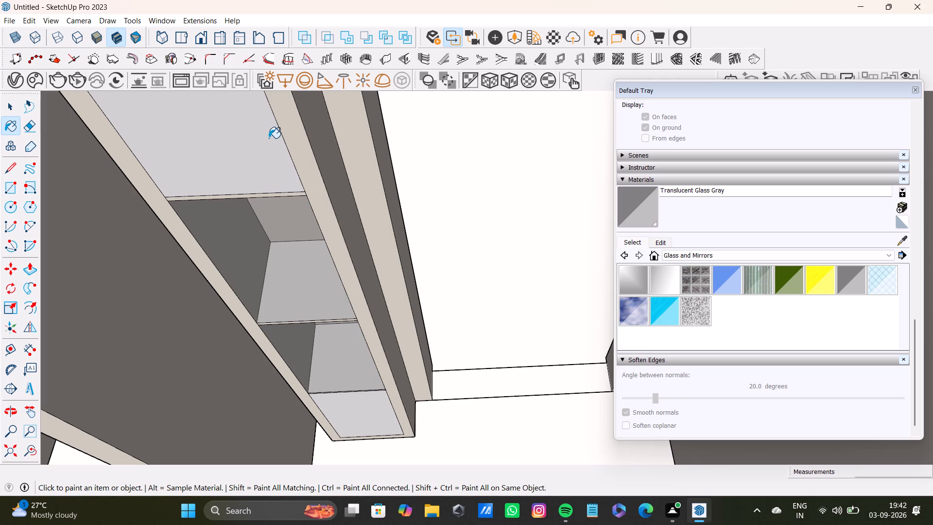
pyautogui.click(269, 138)
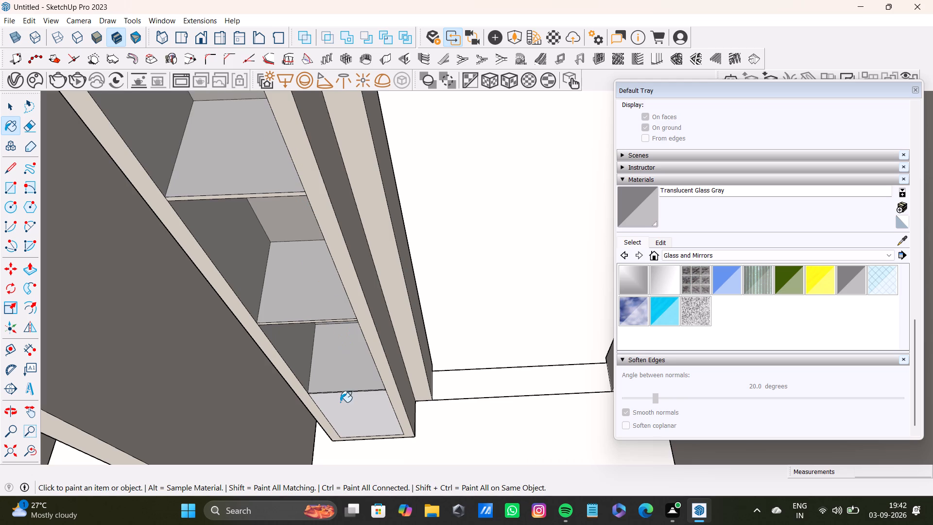
pyautogui.click(343, 403)
pyautogui.scroll(-4, 336, 371)
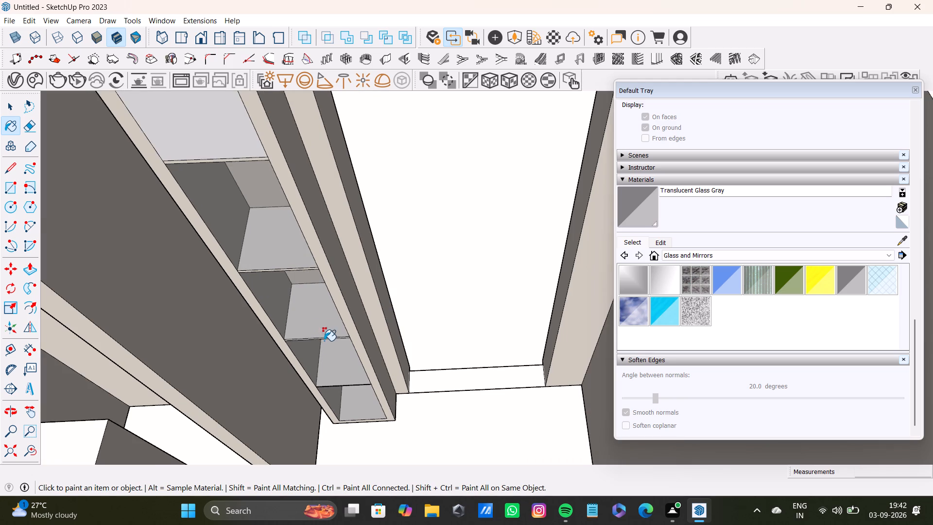
pyautogui.keyDown('shift'); pyautogui.moveTo(321, 302); pyautogui.dragTo(342, 438, button='middle'); pyautogui.keyUp('shift')
pyautogui.keyDown('shift'); pyautogui.click(208, 297); pyautogui.keyUp('shift')
# Examine the corner room from above and several angles, including the glazed shelf box, granite block and rounded mirror.
pyautogui.keyDown('shift'); pyautogui.scroll(-8, 208, 300); pyautogui.keyUp('shift')
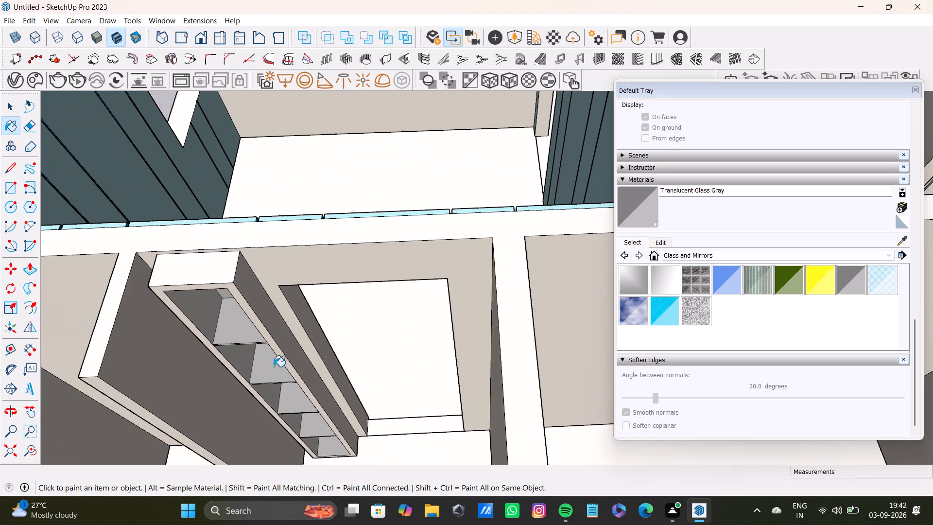
pyautogui.keyDown('shift'); pyautogui.moveTo(274, 367); pyautogui.dragTo(378, 225, button='middle'); pyautogui.keyUp('shift')
pyautogui.moveTo(369, 241); pyautogui.dragTo(463, 315, button='middle')
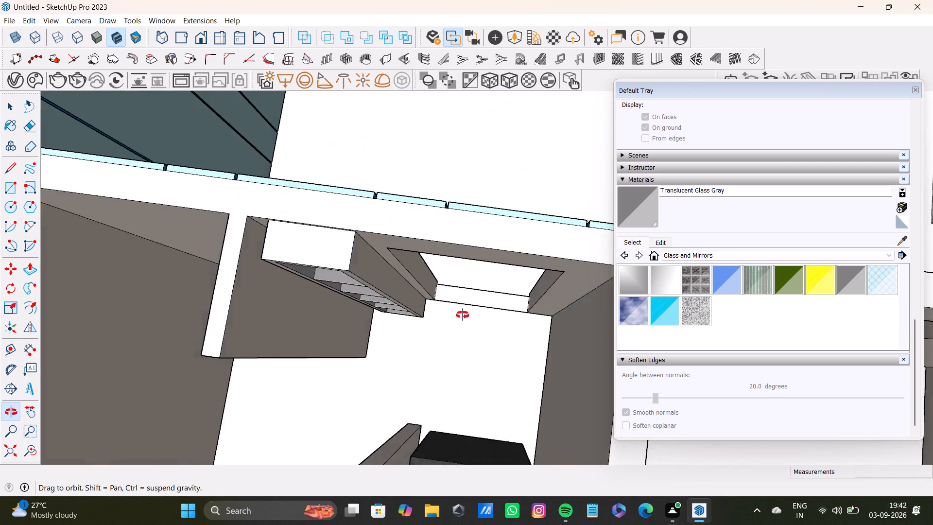
pyautogui.moveTo(463, 315); pyautogui.dragTo(111, 299, button='middle')
pyautogui.scroll(-2, 304, 244)
pyautogui.keyDown('shift'); pyautogui.moveTo(314, 262); pyautogui.dragTo(394, 367, button='middle'); pyautogui.keyUp('shift')
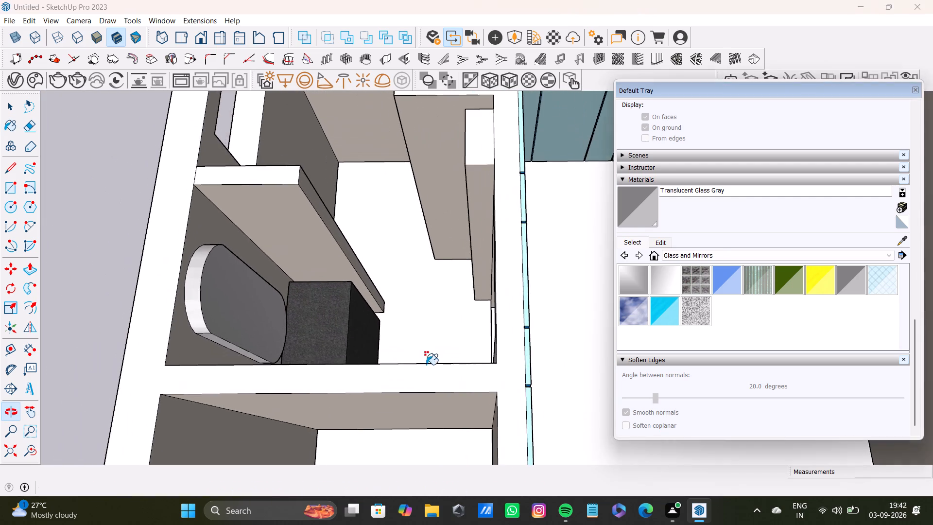
pyautogui.moveTo(433, 362); pyautogui.dragTo(190, 364, button='middle')
pyautogui.keyDown('shift'); pyautogui.moveTo(427, 214); pyautogui.dragTo(399, 380, button='middle'); pyautogui.keyUp('shift')
pyautogui.moveTo(458, 341); pyautogui.dragTo(408, 382, button='middle')
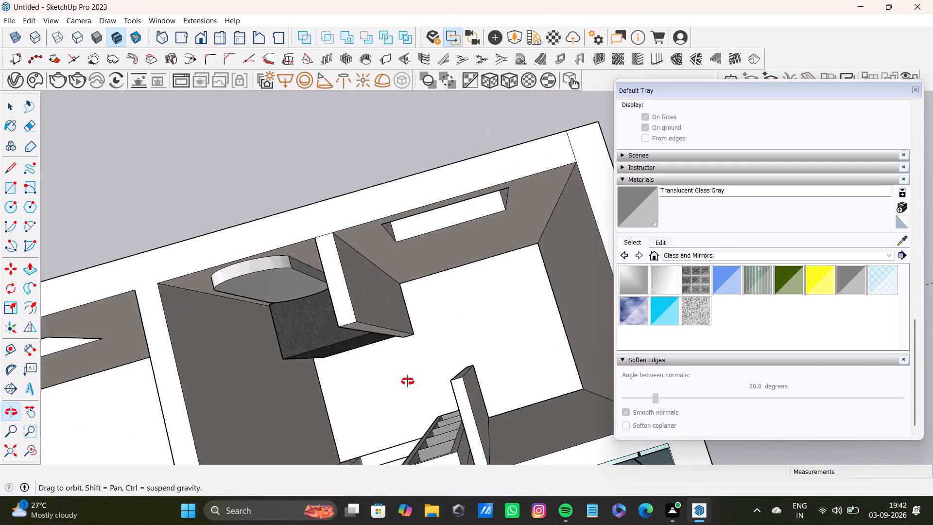
pyautogui.moveTo(408, 382); pyautogui.dragTo(487, 407, button='middle')
pyautogui.scroll(-4, 482, 320)
pyautogui.keyDown('shift'); pyautogui.moveTo(481, 340); pyautogui.dragTo(532, 320, button='middle'); pyautogui.keyUp('shift')
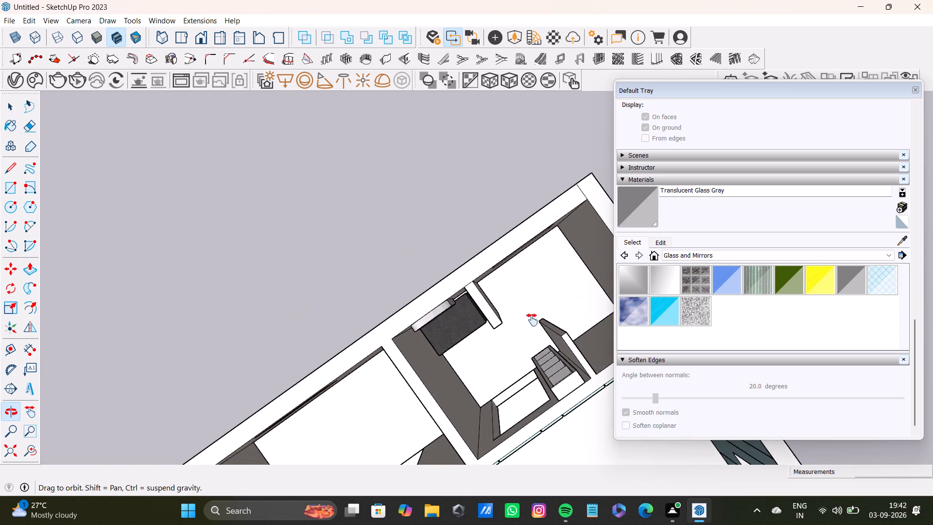
pyautogui.keyDown('shift'); pyautogui.moveTo(532, 320); pyautogui.dragTo(469, 250, button='middle'); pyautogui.keyUp('shift')
pyautogui.keyDown('shift'); pyautogui.moveTo(469, 247); pyautogui.dragTo(464, 258, button='middle'); pyautogui.keyUp('shift')
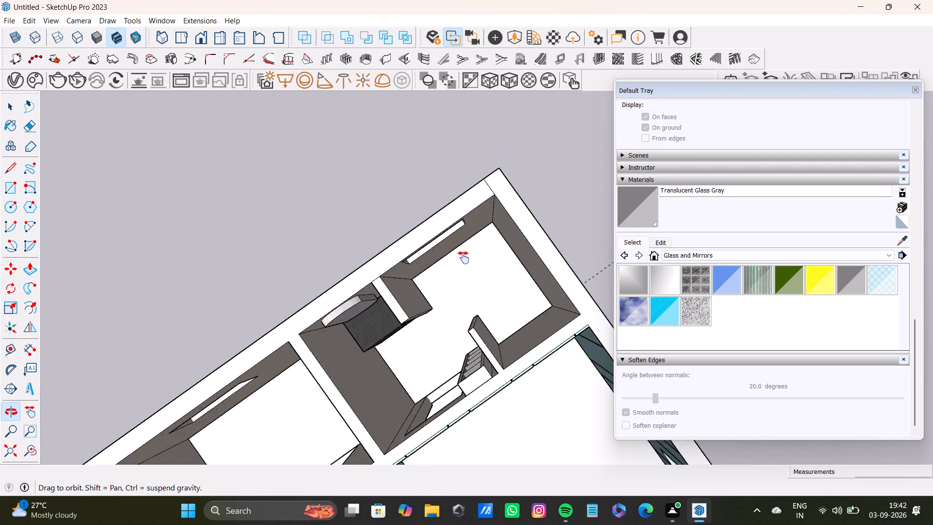
pyautogui.keyDown('shift'); pyautogui.moveTo(464, 258); pyautogui.dragTo(481, 336, button='middle'); pyautogui.keyUp('shift')
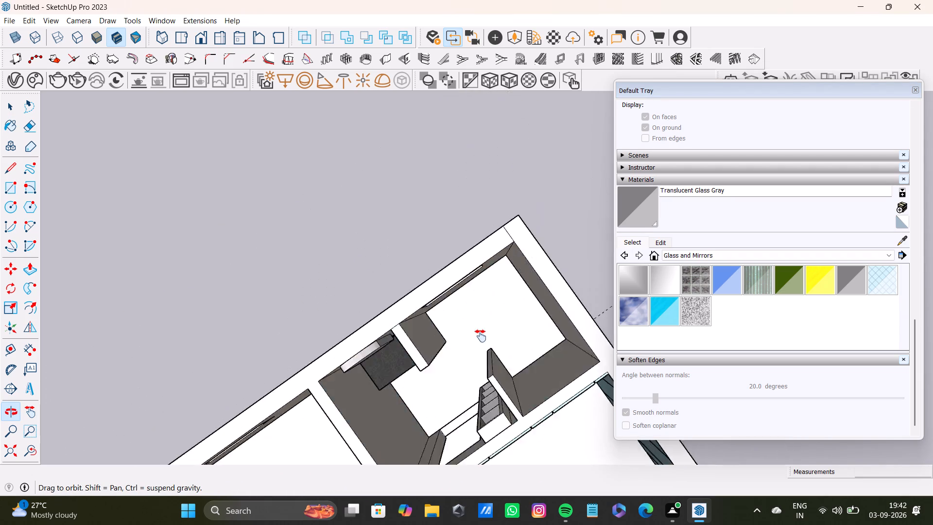
pyautogui.keyDown('shift'); pyautogui.moveTo(481, 336); pyautogui.dragTo(499, 204, button='middle'); pyautogui.keyUp('shift')
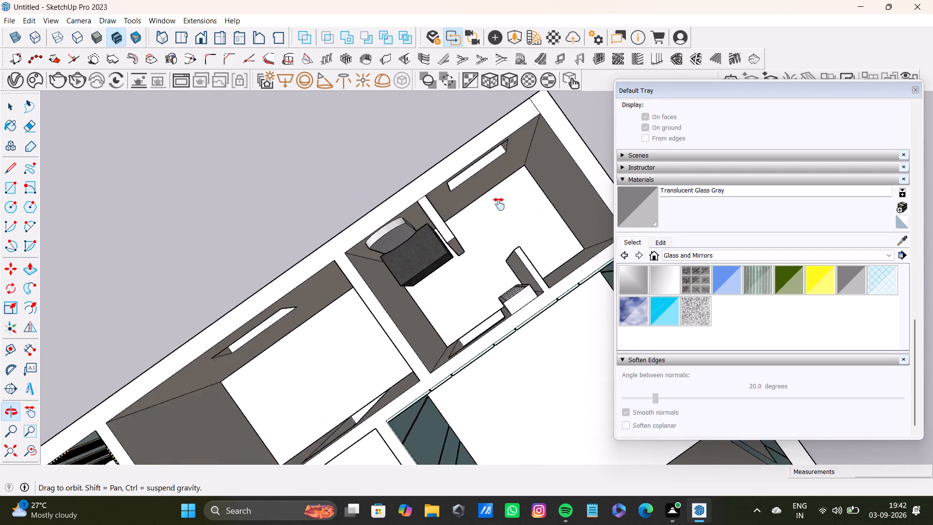
pyautogui.keyDown('shift'); pyautogui.moveTo(499, 204); pyautogui.dragTo(506, 271, button='middle'); pyautogui.keyUp('shift')
pyautogui.scroll(-6, 500, 283)
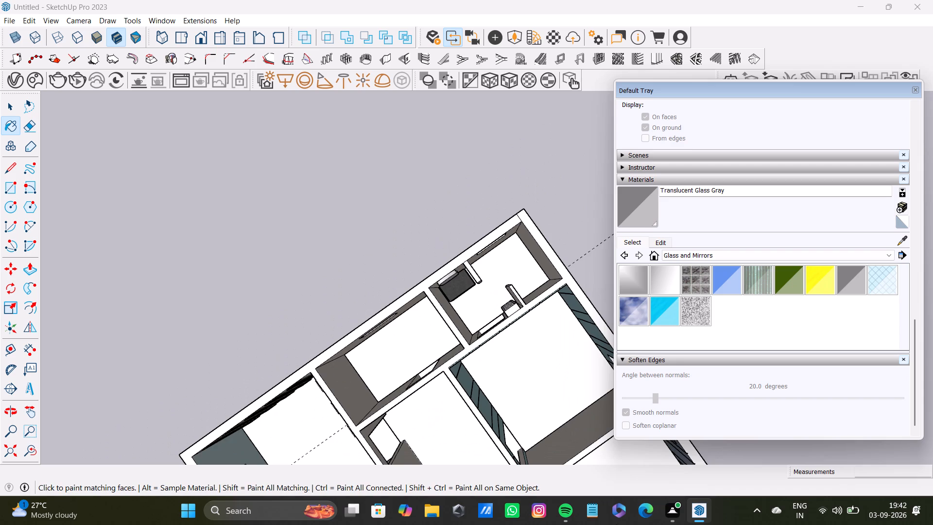
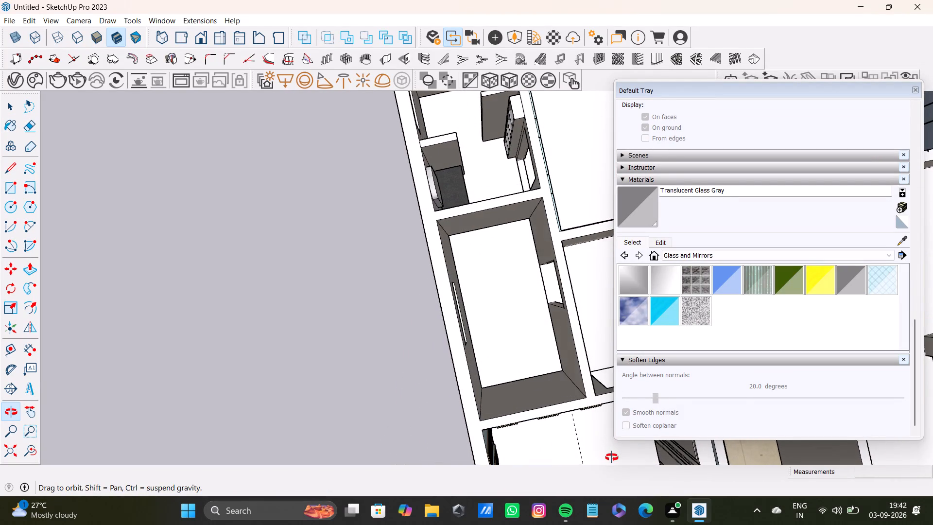
# Draw a tall narrow rectangle about 9' 3 3/8" by 4 11/16" on the narrow room's inner wall, beside the door opening, down to the floor.
pyautogui.scroll(4, 438, 303)
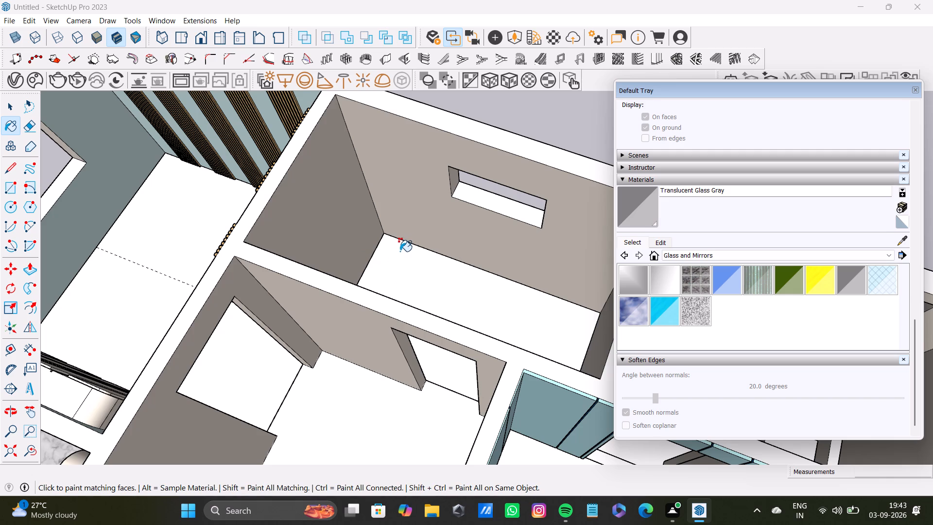
pyautogui.scroll(-2, 431, 310)
pyautogui.moveTo(459, 308); pyautogui.dragTo(439, 323, button='middle')
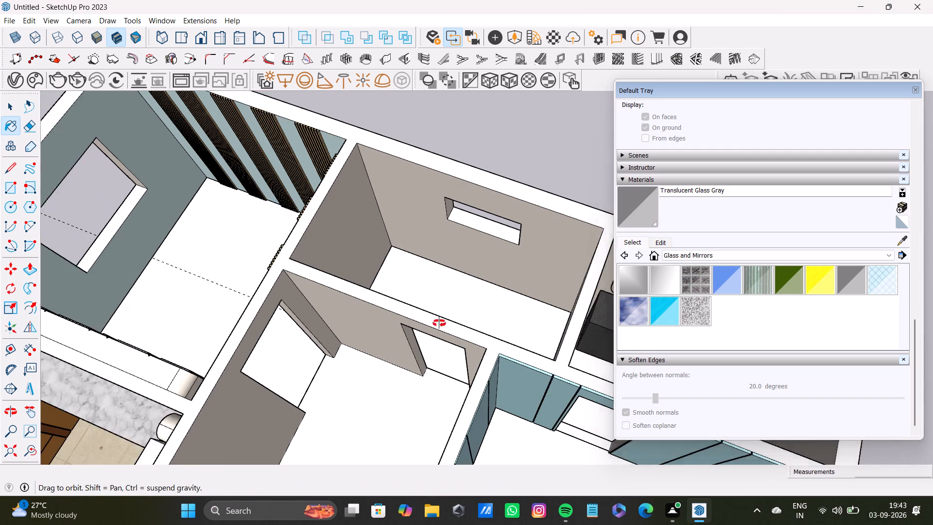
pyautogui.moveTo(439, 323); pyautogui.dragTo(190, 337, button='middle')
pyautogui.scroll(4, 413, 264)
pyautogui.moveTo(434, 248); pyautogui.dragTo(442, 336, button='middle')
pyautogui.moveTo(485, 350); pyautogui.dragTo(300, 358, button='middle')
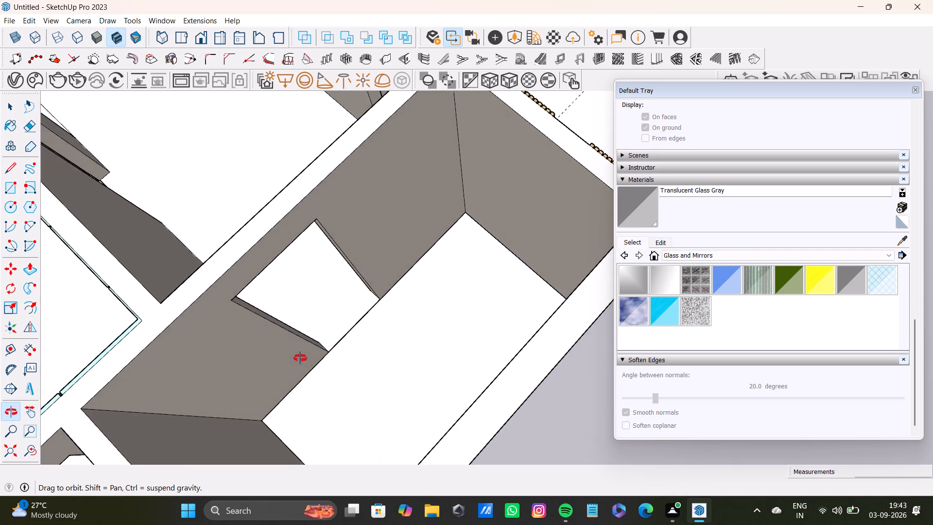
pyautogui.moveTo(300, 358); pyautogui.dragTo(149, 377, button='middle')
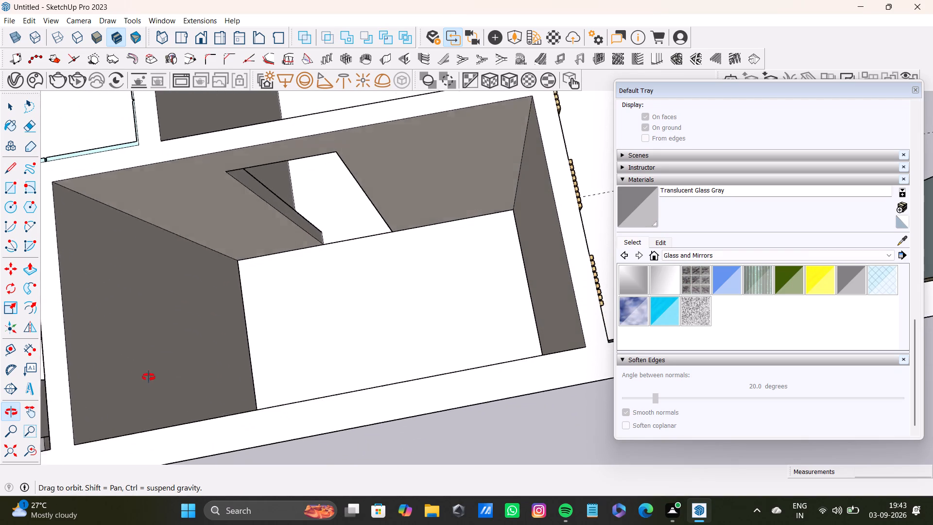
pyautogui.moveTo(149, 377); pyautogui.dragTo(146, 366, button='middle')
pyautogui.click(7, 189)
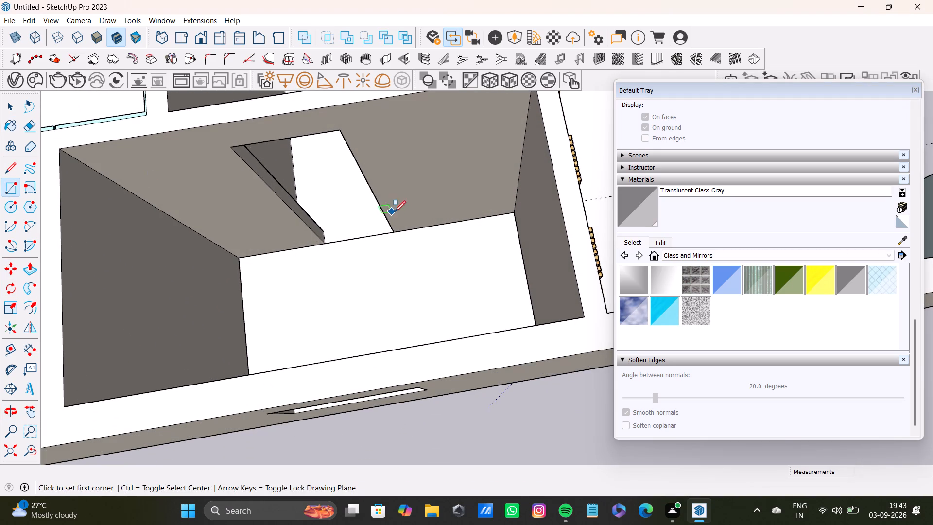
pyautogui.moveTo(397, 214); pyautogui.dragTo(414, 304, button='middle')
pyautogui.moveTo(430, 309); pyautogui.dragTo(413, 234, button='middle')
pyautogui.click(386, 192)
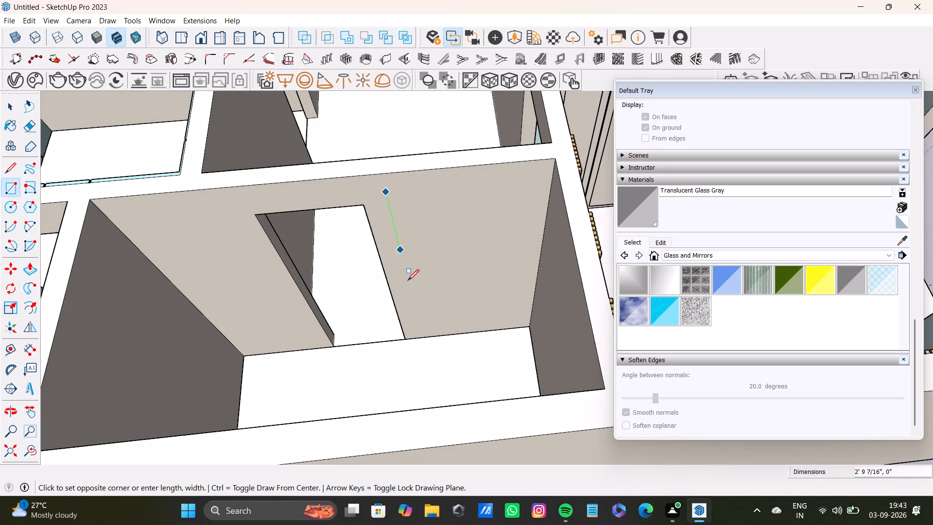
pyautogui.click(432, 335)
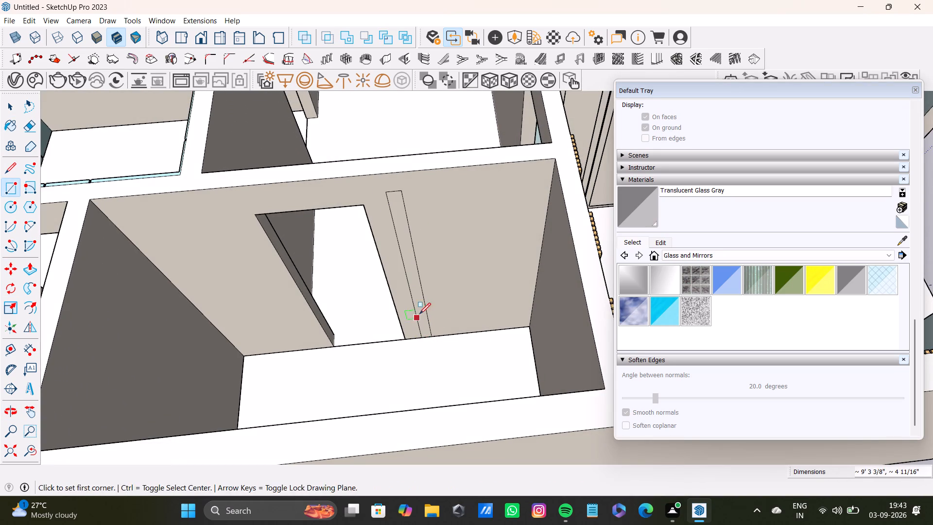
# Push/Pull the narrow strip beside the door opening about 11 7/16" into the room, and extend it slightly further.
pyautogui.press('space')
pyautogui.click(420, 313)
pyautogui.press('p')
pyautogui.moveTo(422, 314); pyautogui.dragTo(414, 339)
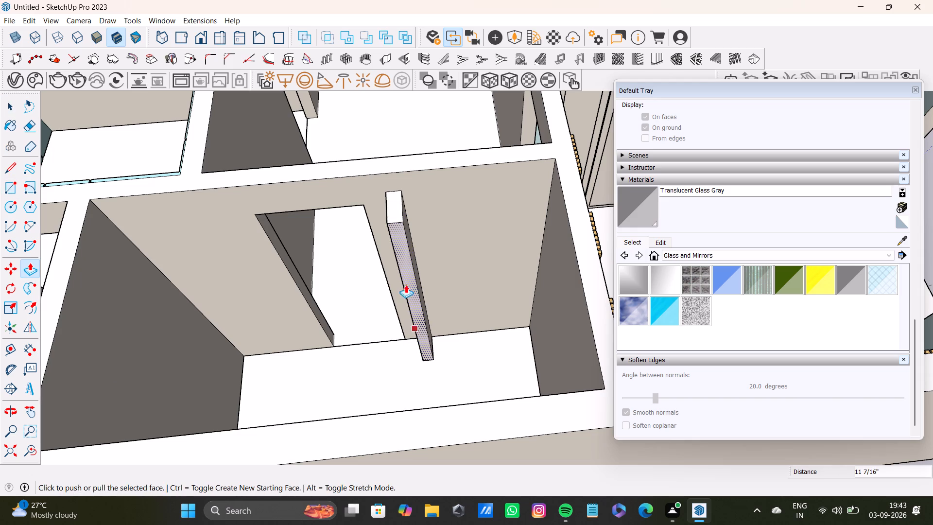
pyautogui.moveTo(390, 204); pyautogui.dragTo(391, 220)
pyautogui.click(397, 207)
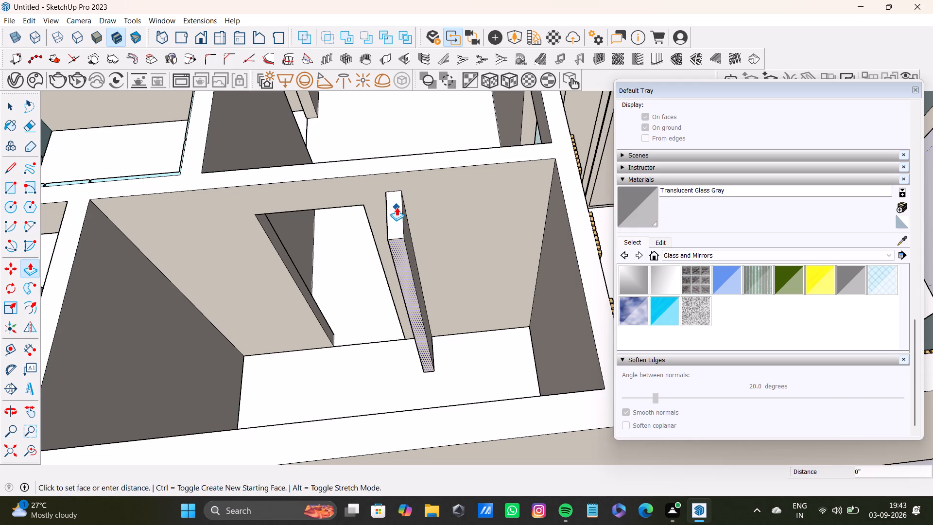
# Push/Pull the new partition's top face up to the top of the room's walls.
pyautogui.press('space')
pyautogui.click(395, 209)
pyautogui.press('p')
pyautogui.moveTo(395, 209); pyautogui.dragTo(392, 189)
pyautogui.press('space')
# Push/Pull the partition's narrow free end further across the room, away from the door wall.
pyautogui.scroll(-4, 422, 291)
pyautogui.moveTo(424, 318); pyautogui.dragTo(642, 363, button='middle')
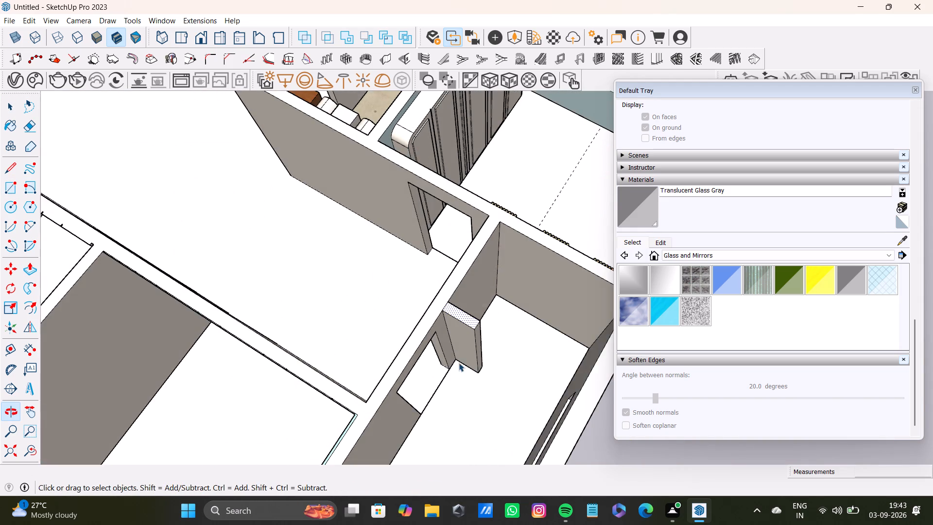
pyautogui.scroll(-7, 459, 363)
pyautogui.keyDown('shift'); pyautogui.moveTo(461, 361); pyautogui.dragTo(452, 285, button='middle'); pyautogui.keyUp('shift')
pyautogui.moveTo(453, 292); pyautogui.dragTo(551, 329, button='middle')
pyautogui.scroll(2, 373, 280)
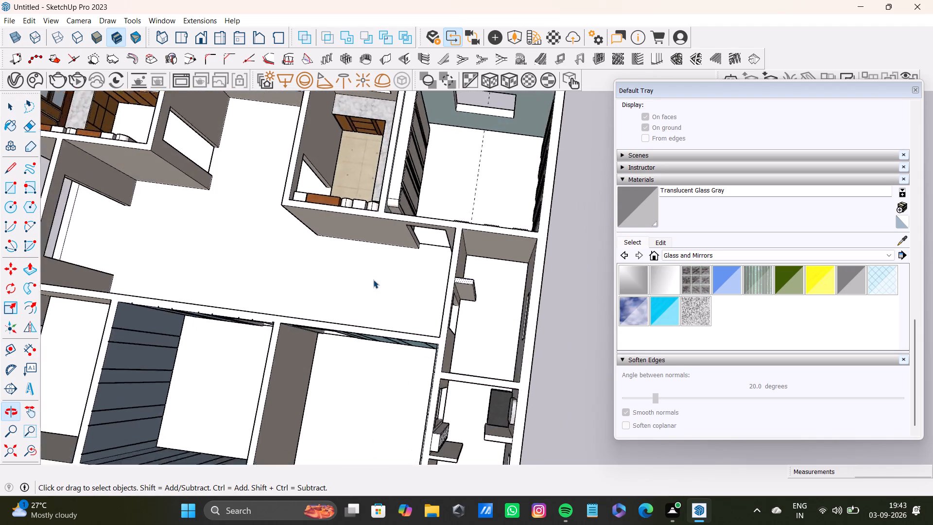
pyautogui.scroll(4, 373, 280)
pyautogui.scroll(-3, 491, 316)
pyautogui.keyDown('shift'); pyautogui.moveTo(487, 306); pyautogui.dragTo(248, 266, button='middle'); pyautogui.keyUp('shift')
pyautogui.scroll(6, 257, 263)
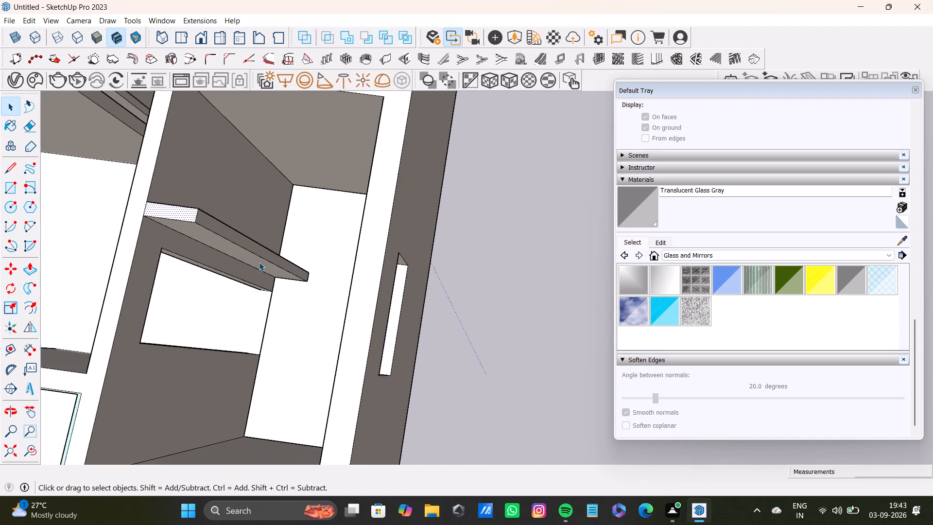
pyautogui.scroll(1, 259, 262)
pyautogui.click(267, 255)
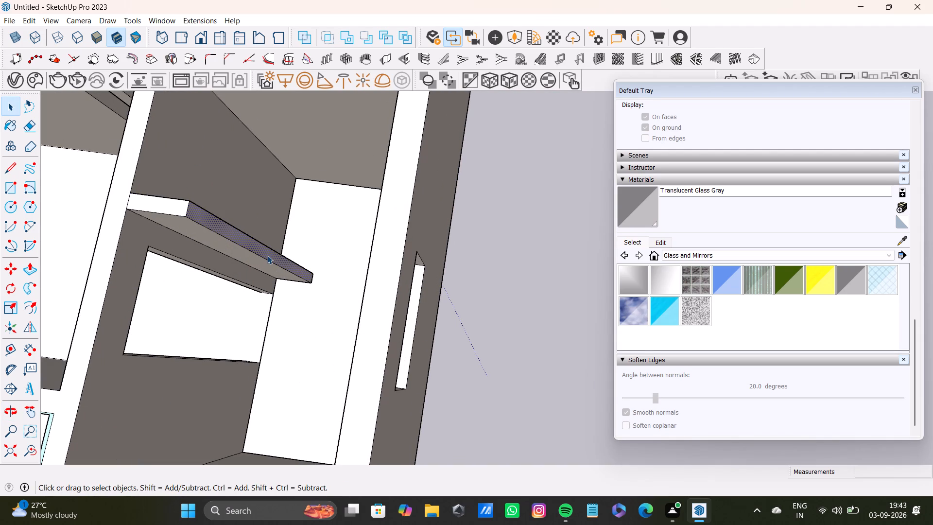
pyautogui.press('p')
pyautogui.moveTo(267, 255); pyautogui.dragTo(296, 261)
pyautogui.press('space')
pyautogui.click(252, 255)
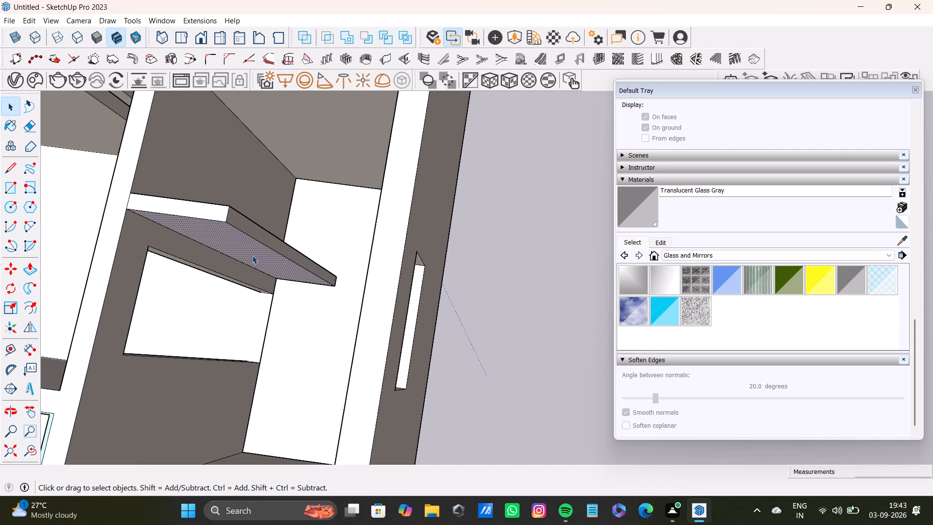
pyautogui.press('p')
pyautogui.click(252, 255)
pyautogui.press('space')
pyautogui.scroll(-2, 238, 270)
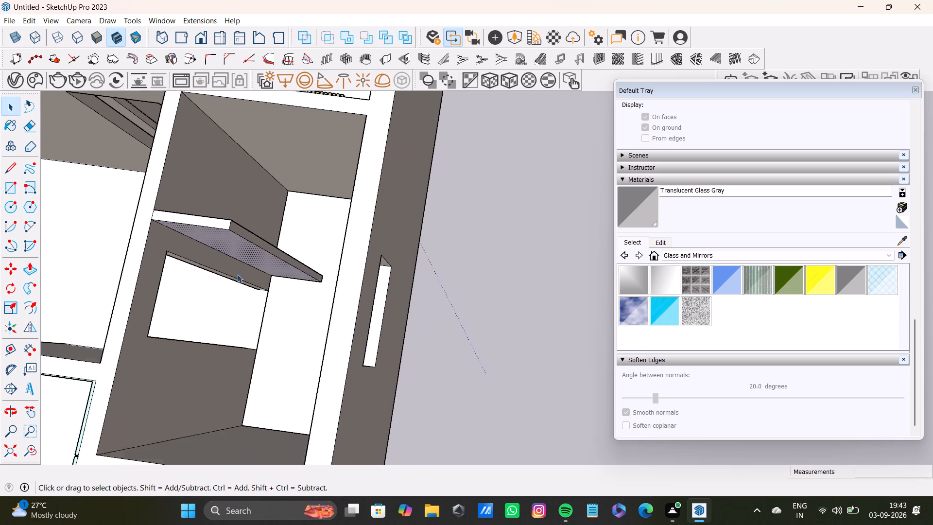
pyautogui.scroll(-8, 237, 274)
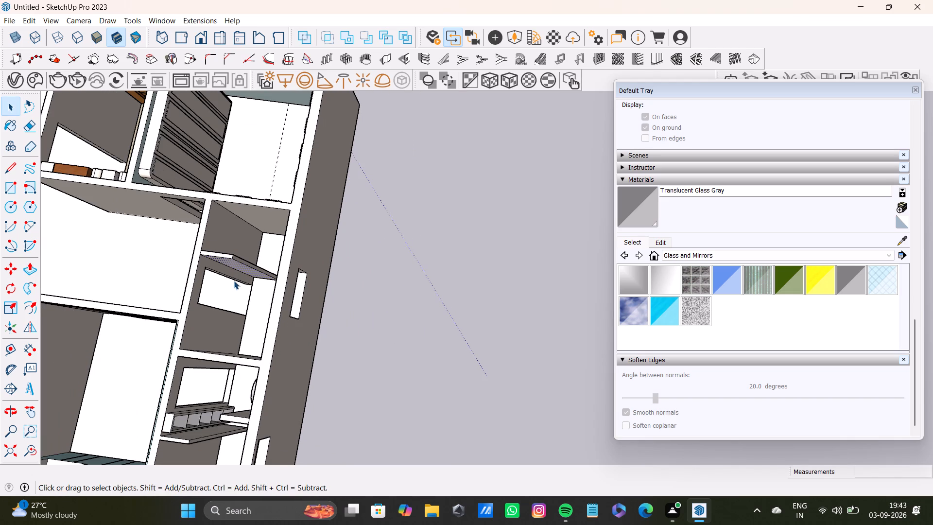
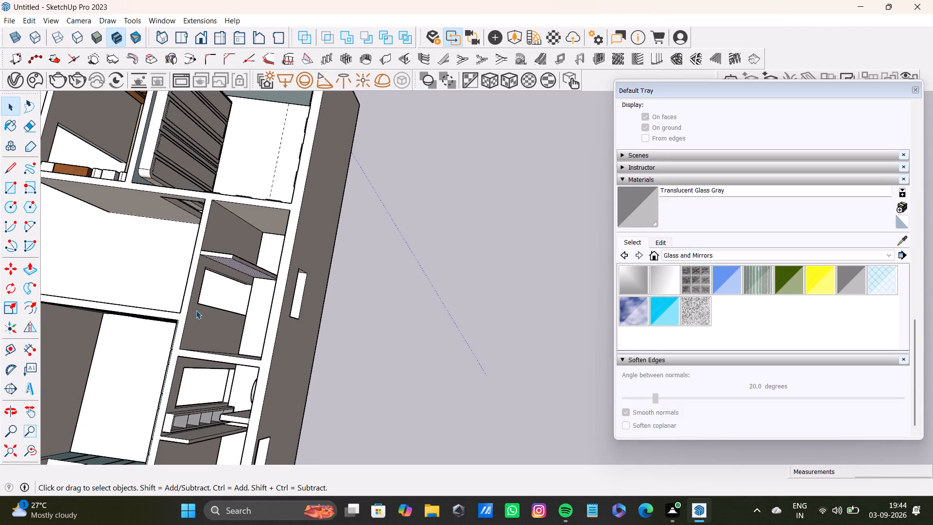
# Deselect the top face of the new partition in the narrow room.
pyautogui.scroll(-2, 196, 310)
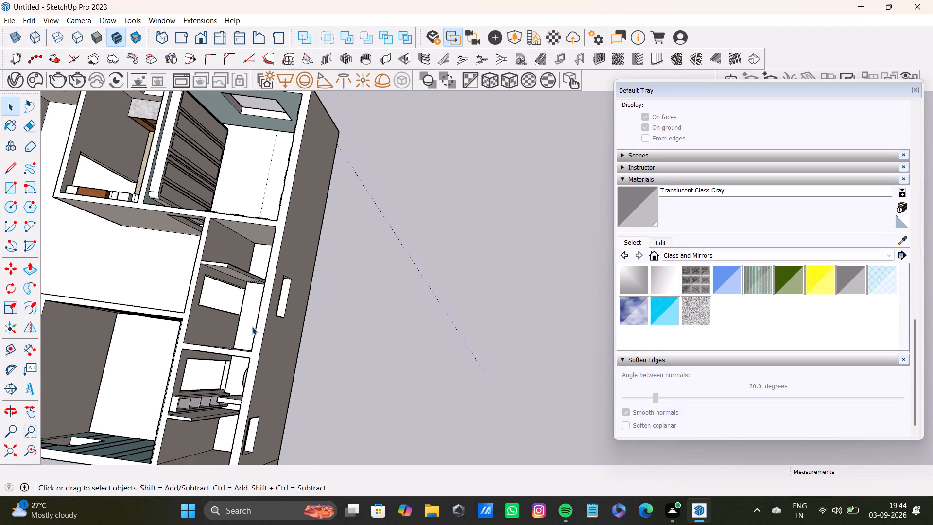
pyautogui.tripleClick(346, 318)
pyautogui.tripleClick(346, 318)
pyautogui.doubleClick(346, 318)
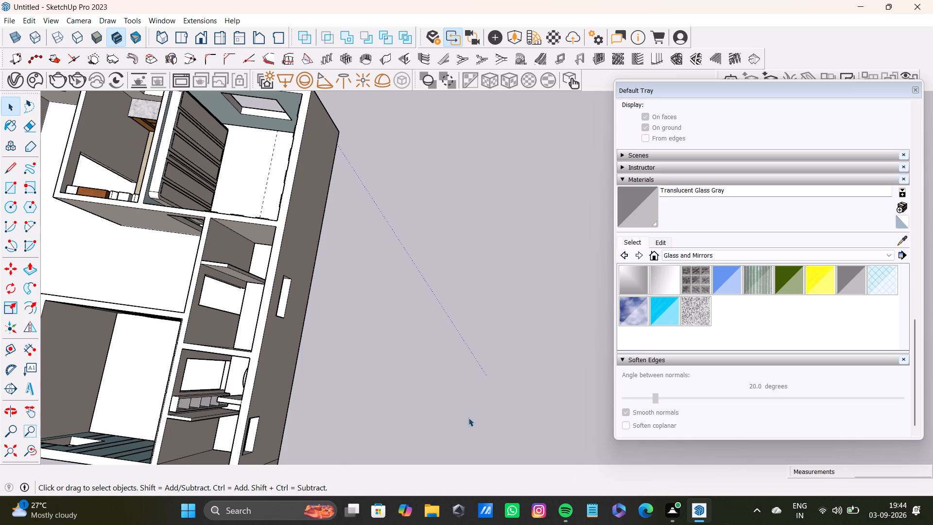
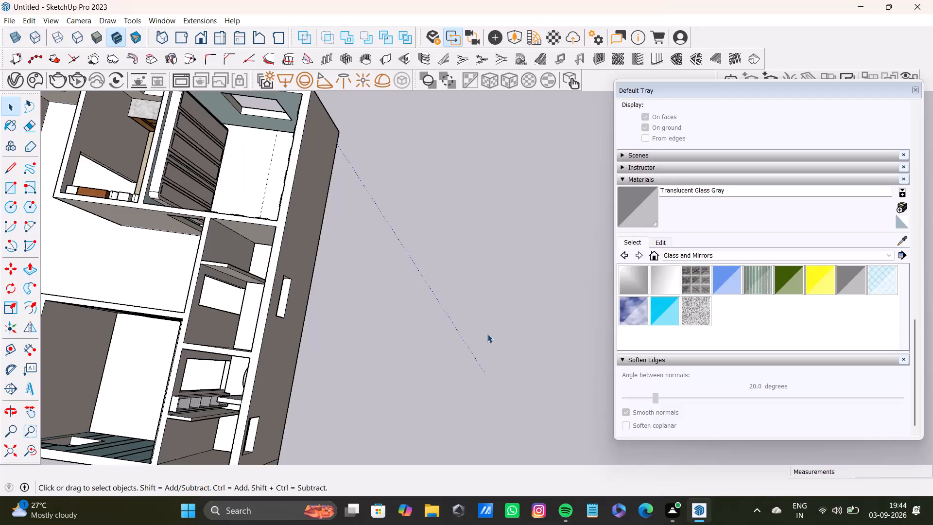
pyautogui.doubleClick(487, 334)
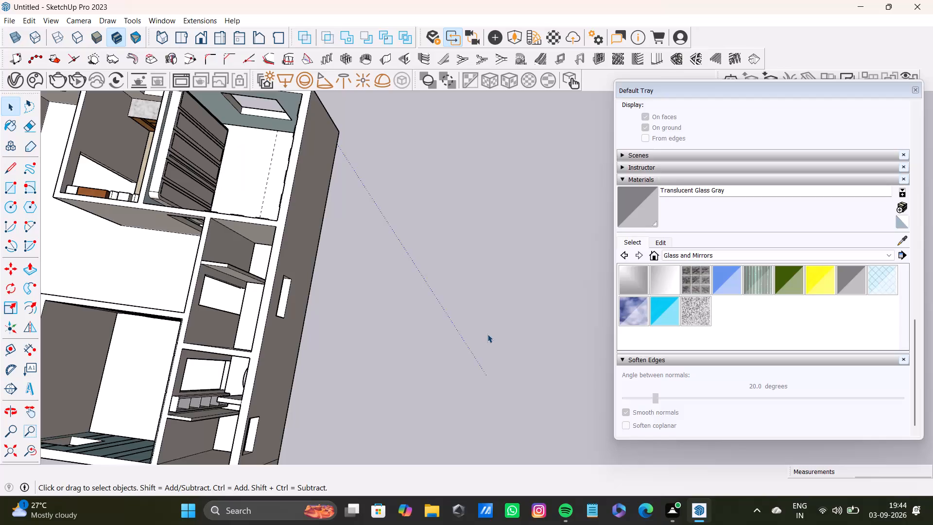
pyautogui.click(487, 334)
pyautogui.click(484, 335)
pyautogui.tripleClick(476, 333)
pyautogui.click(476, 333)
# Narrow the window opening in the narrow room by pushing its jamb nearest the partition about 11 1/4" inward.
pyautogui.scroll(-4, 244, 269)
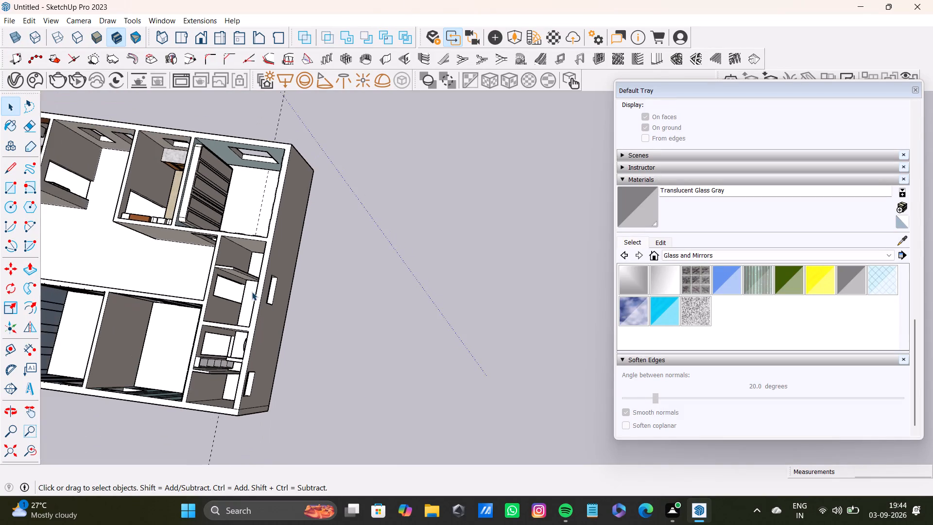
pyautogui.moveTo(229, 281); pyautogui.dragTo(383, 293, button='middle')
pyautogui.scroll(8, 389, 282)
pyautogui.moveTo(391, 287); pyautogui.dragTo(456, 176, button='middle')
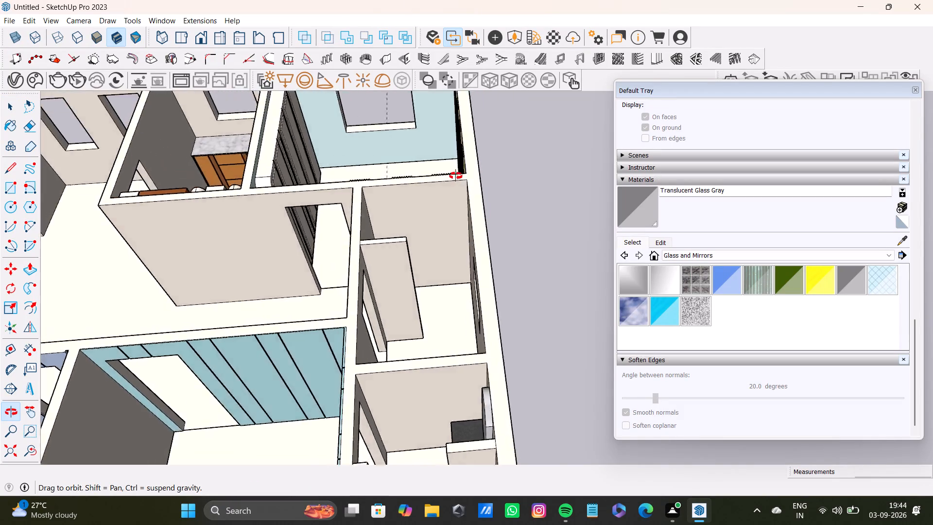
pyautogui.moveTo(456, 176); pyautogui.dragTo(705, 229, button='middle')
pyautogui.scroll(3, 508, 288)
pyautogui.moveTo(495, 296); pyautogui.dragTo(523, 281, button='middle')
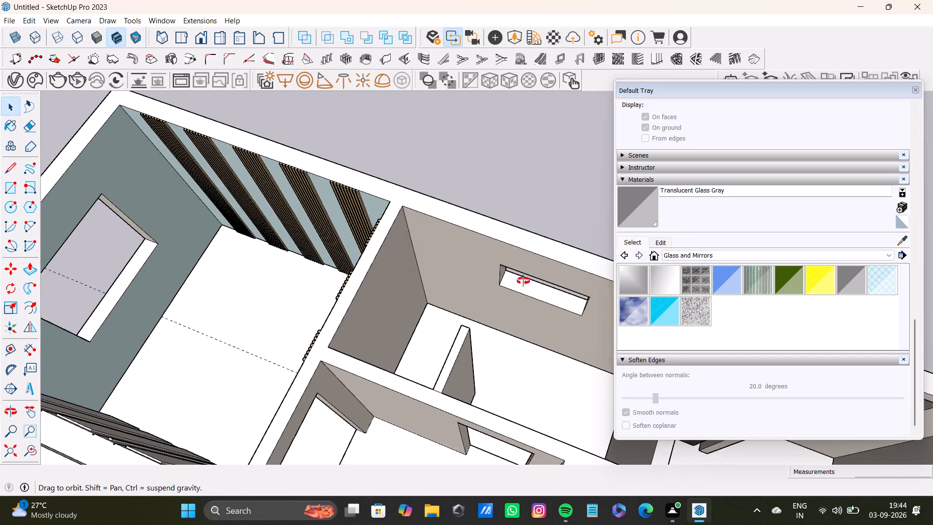
pyautogui.moveTo(523, 281); pyautogui.dragTo(587, 305, button='middle')
pyautogui.scroll(3, 453, 262)
pyautogui.moveTo(527, 297); pyautogui.dragTo(467, 337, button='middle')
pyautogui.scroll(4, 462, 340)
pyautogui.moveTo(465, 330); pyautogui.dragTo(426, 372, button='middle')
pyautogui.moveTo(426, 359); pyautogui.dragTo(367, 283, button='middle')
pyautogui.scroll(3, 424, 312)
pyautogui.click(373, 278)
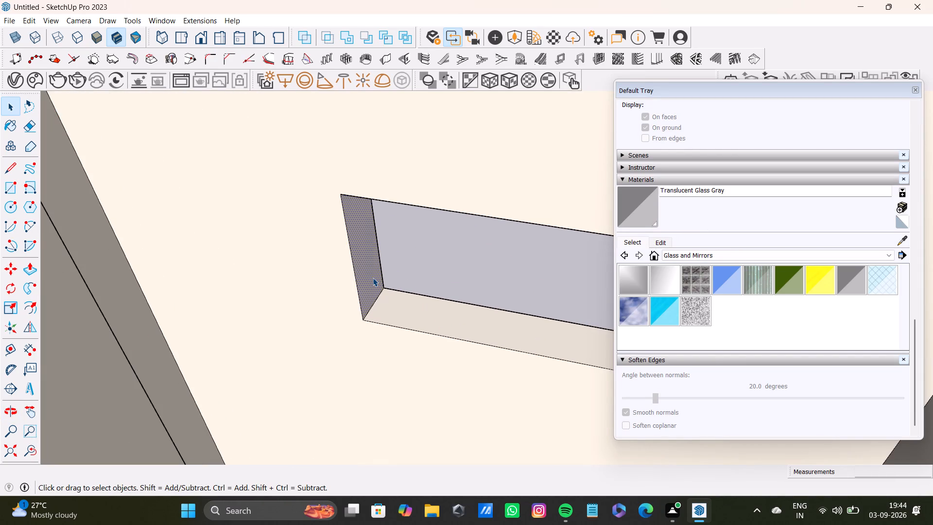
pyautogui.press('p')
pyautogui.moveTo(373, 278); pyautogui.dragTo(432, 299)
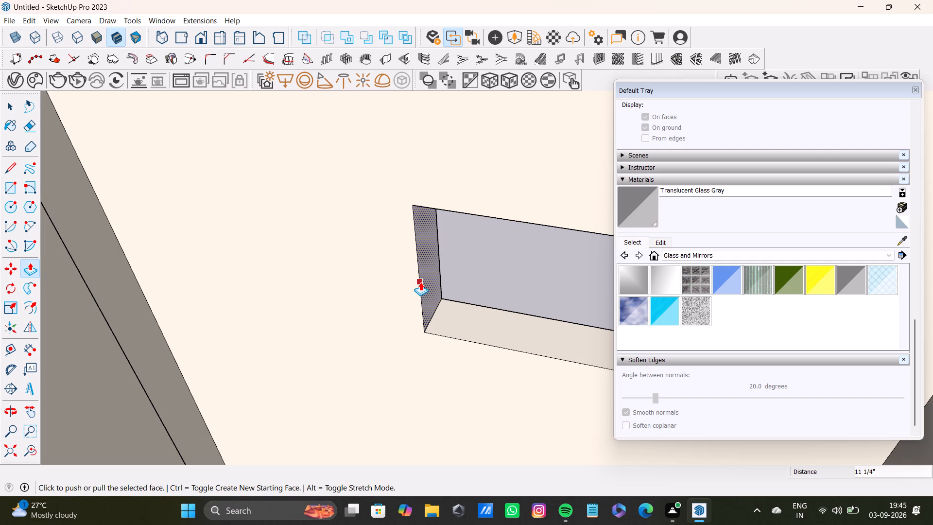
pyautogui.scroll(-8, 458, 312)
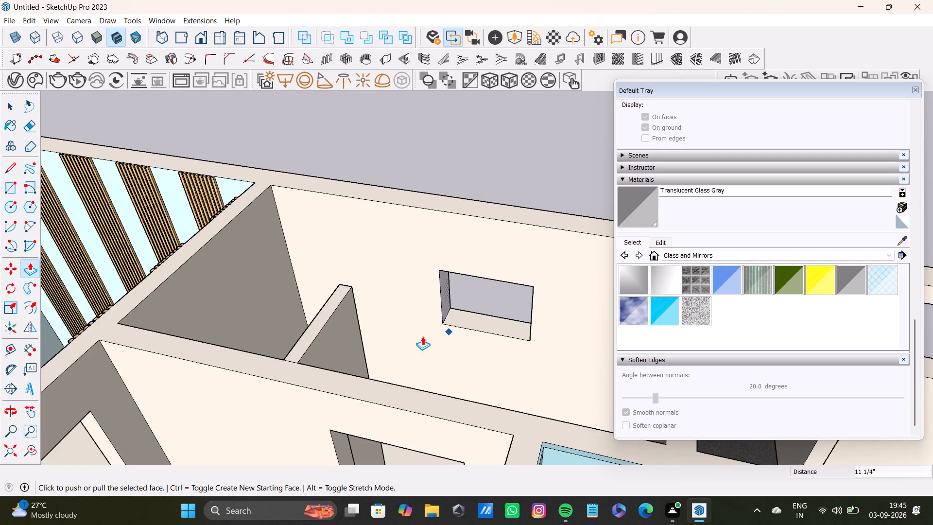
pyautogui.moveTo(415, 320); pyautogui.dragTo(302, 359, button='middle')
pyautogui.scroll(4, 353, 290)
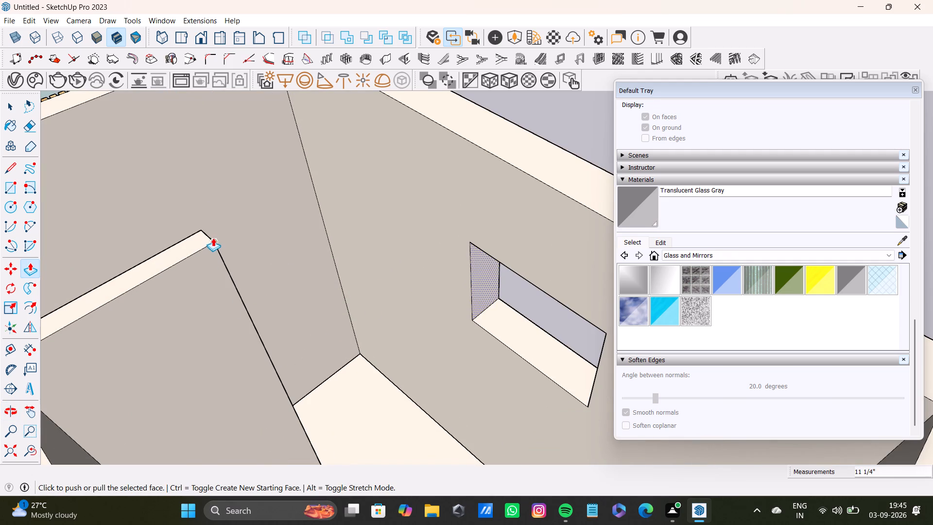
pyautogui.click(214, 237)
pyautogui.press('space')
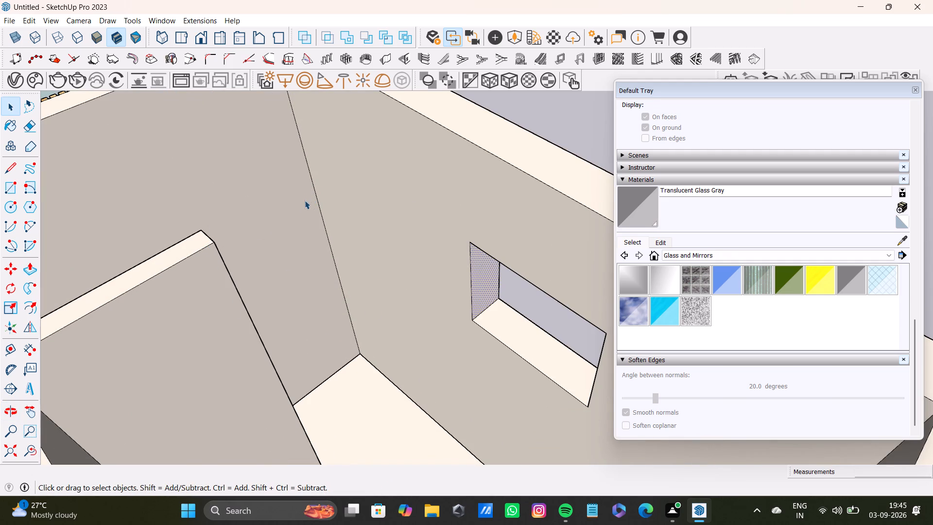
pyautogui.click(487, 268)
# Raise the head of the narrow room's window opening by about 1' 5 9/16" with Push/Pull.
pyautogui.scroll(-5, 366, 262)
pyautogui.keyDown('shift'); pyautogui.moveTo(434, 331); pyautogui.dragTo(333, 281, button='middle'); pyautogui.keyUp('shift')
pyautogui.moveTo(326, 286); pyautogui.dragTo(475, 255, button='middle')
pyautogui.scroll(3, 453, 262)
pyautogui.keyDown('shift'); pyautogui.moveTo(453, 262); pyautogui.dragTo(427, 360, button='middle'); pyautogui.keyUp('shift')
pyautogui.moveTo(425, 368); pyautogui.dragTo(440, 291, button='middle')
pyautogui.scroll(7, 405, 339)
pyautogui.moveTo(402, 346); pyautogui.dragTo(395, 259, button='middle')
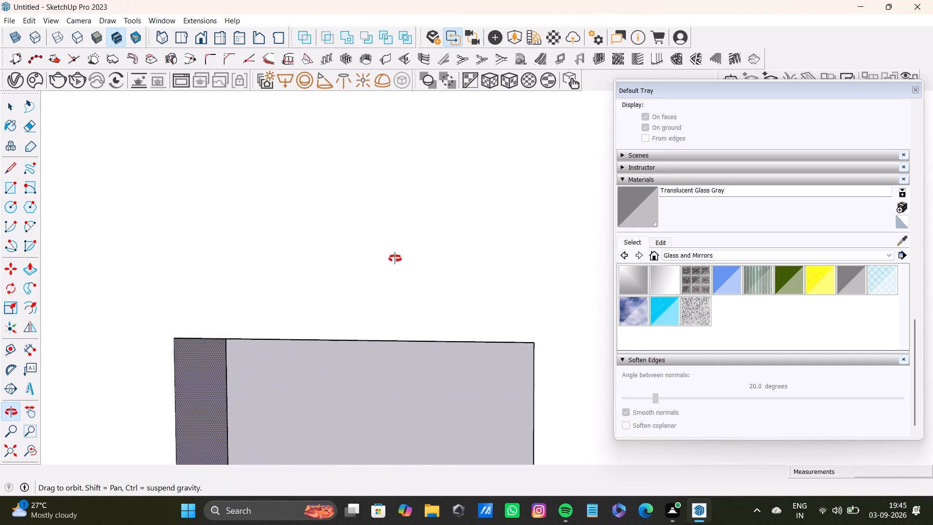
pyautogui.moveTo(395, 259); pyautogui.dragTo(373, 187, button='middle')
pyautogui.click(372, 332)
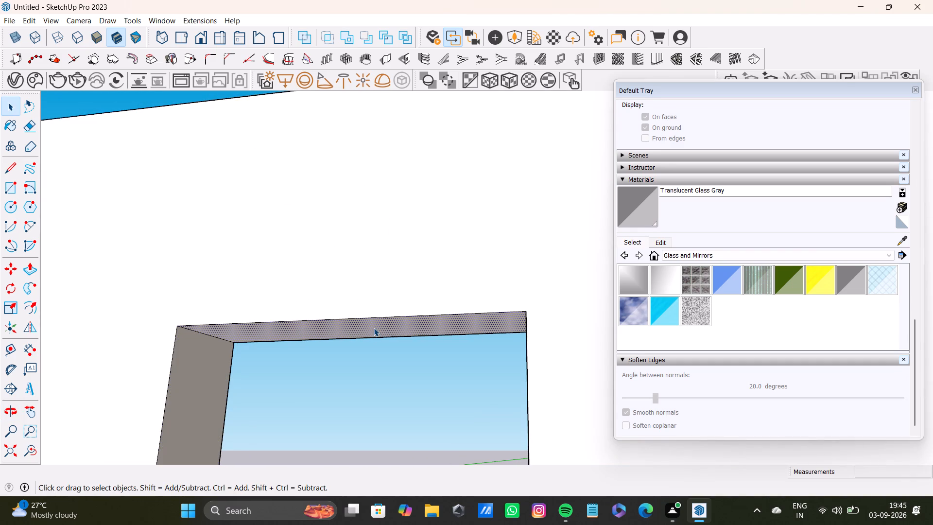
pyautogui.press('p')
pyautogui.moveTo(374, 328); pyautogui.dragTo(376, 160)
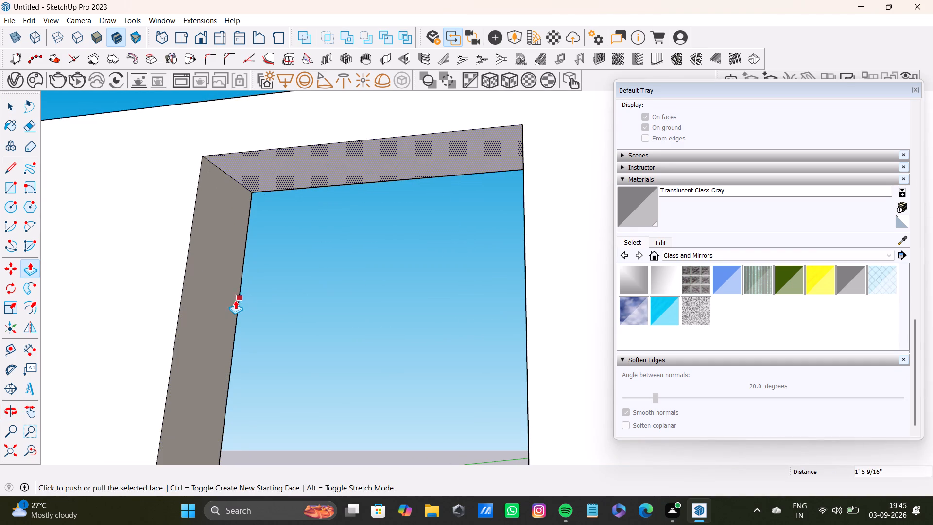
pyautogui.press('space')
# Push the window's jamb nearest the partition slightly further inward.
pyautogui.click(212, 314)
pyautogui.press('p')
pyautogui.moveTo(212, 314); pyautogui.dragTo(260, 332)
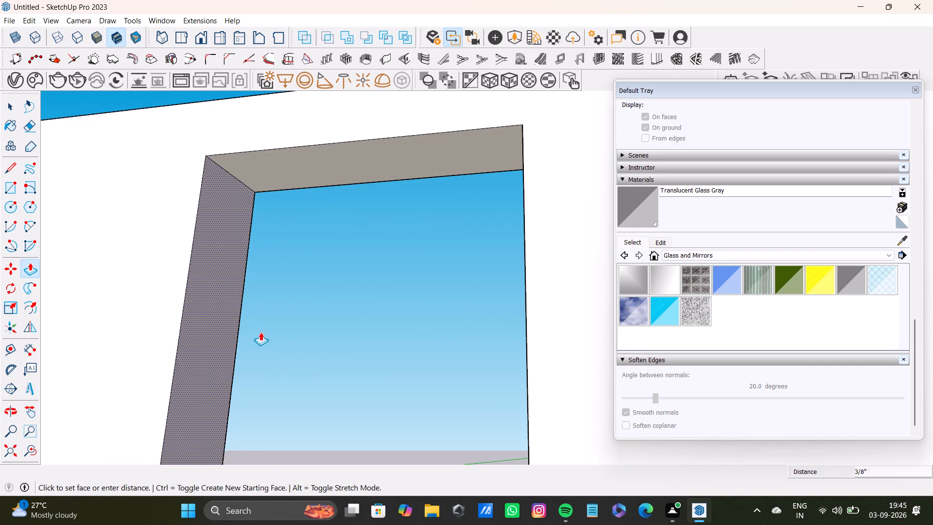
pyautogui.moveTo(260, 332); pyautogui.dragTo(265, 333)
pyautogui.press('space')
# Draw a line about 3' 5 9/16" long from the partition's top end corner to the outer wall's inner top edge.
pyautogui.scroll(-5, 264, 333)
pyautogui.click(13, 451)
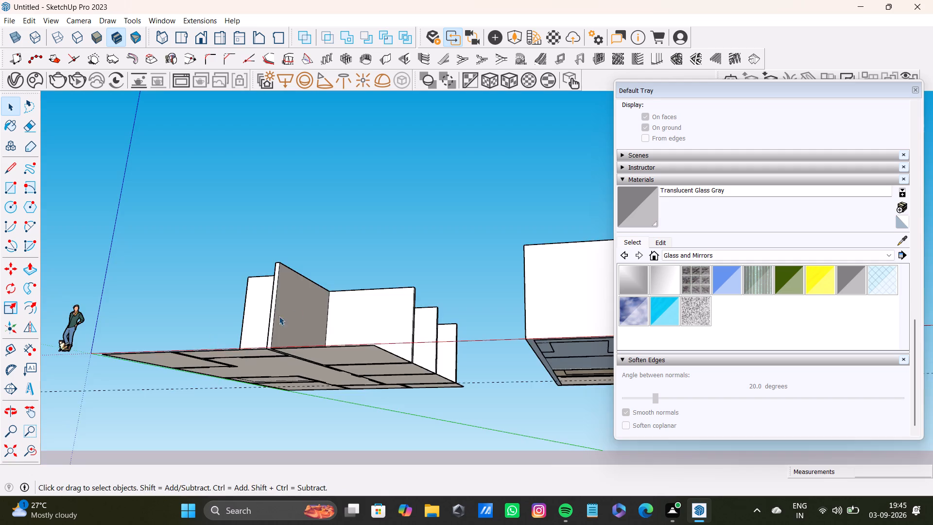
pyautogui.moveTo(339, 292); pyautogui.dragTo(274, 499, button='middle')
pyautogui.scroll(4, 488, 394)
pyautogui.keyDown('shift'); pyautogui.moveTo(504, 347); pyautogui.dragTo(253, 346, button='middle'); pyautogui.keyUp('shift')
pyautogui.scroll(3, 352, 206)
pyautogui.scroll(-2, 396, 273)
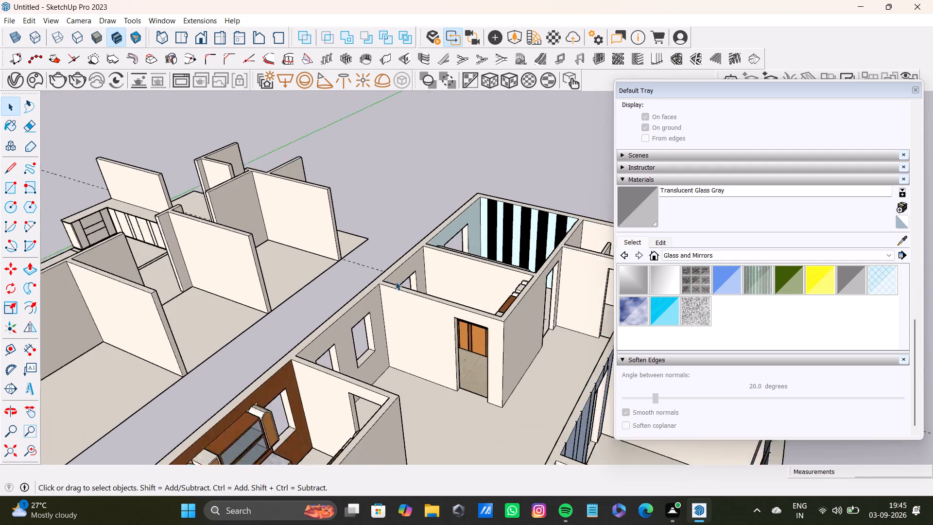
pyautogui.scroll(-6, 396, 281)
pyautogui.moveTo(528, 292); pyautogui.dragTo(397, 347, button='middle')
pyautogui.scroll(4, 407, 332)
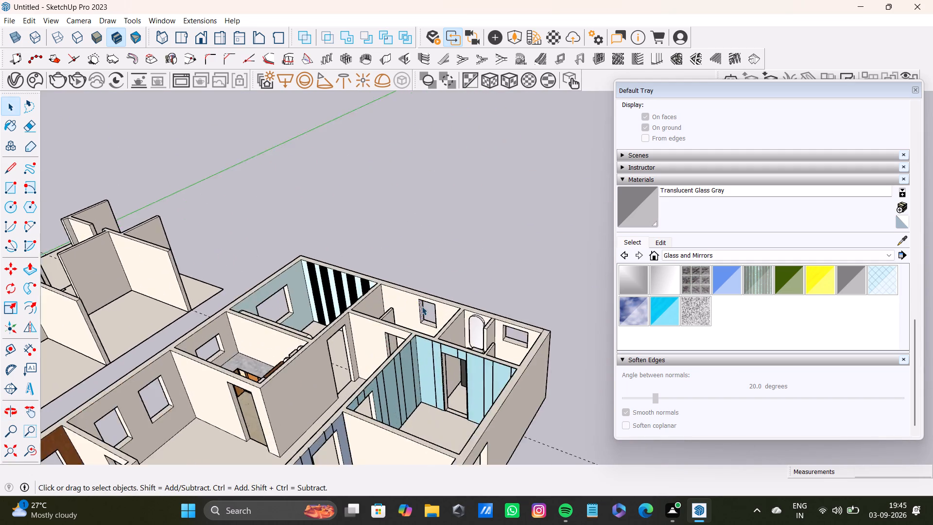
pyautogui.scroll(4, 422, 306)
pyautogui.moveTo(422, 306); pyautogui.dragTo(501, 339, button='middle')
pyautogui.scroll(7, 398, 332)
pyautogui.moveTo(391, 358); pyautogui.dragTo(423, 341, button='middle')
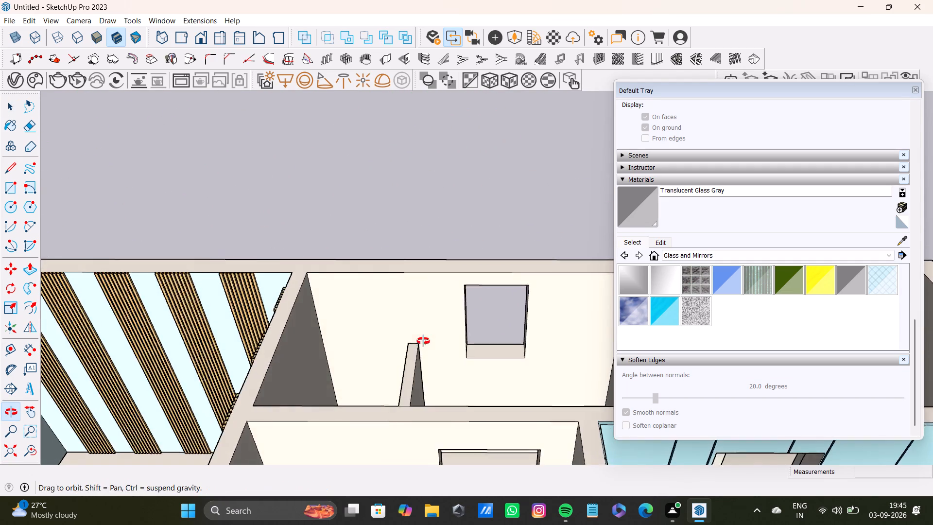
pyautogui.moveTo(423, 341); pyautogui.dragTo(428, 365, button='middle')
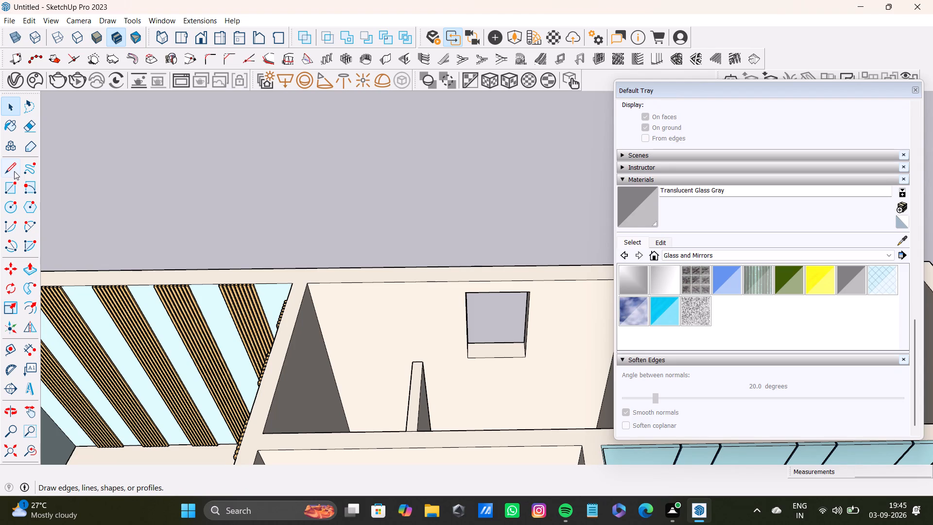
pyautogui.click(14, 171)
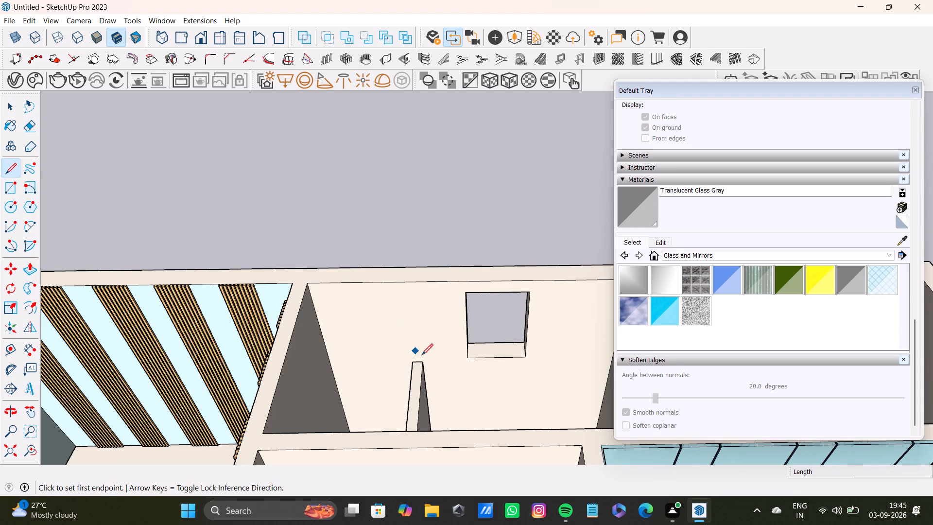
pyautogui.click(423, 360)
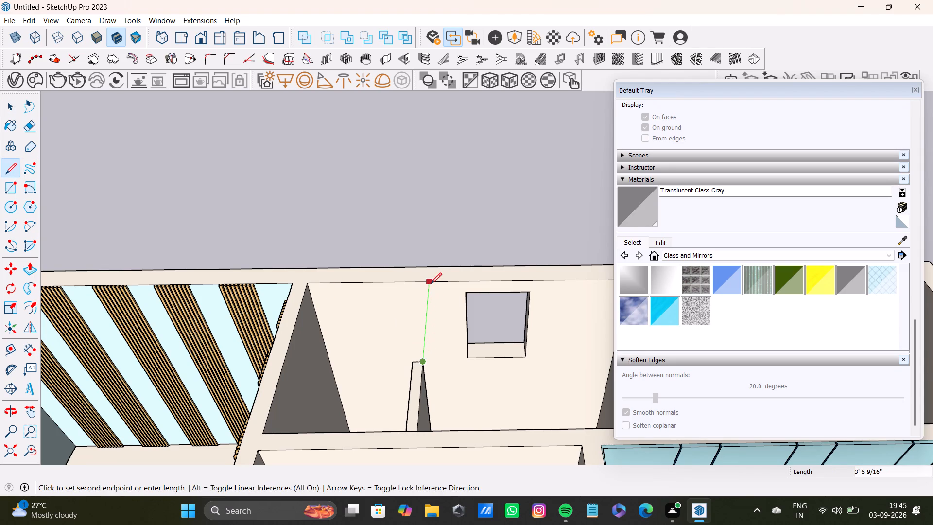
pyautogui.click(431, 284)
# Delete the two faces covering the top of the narrow room on either side of the new line.
pyautogui.moveTo(454, 363); pyautogui.dragTo(409, 389, button='middle')
pyautogui.press('space')
pyautogui.click(365, 320)
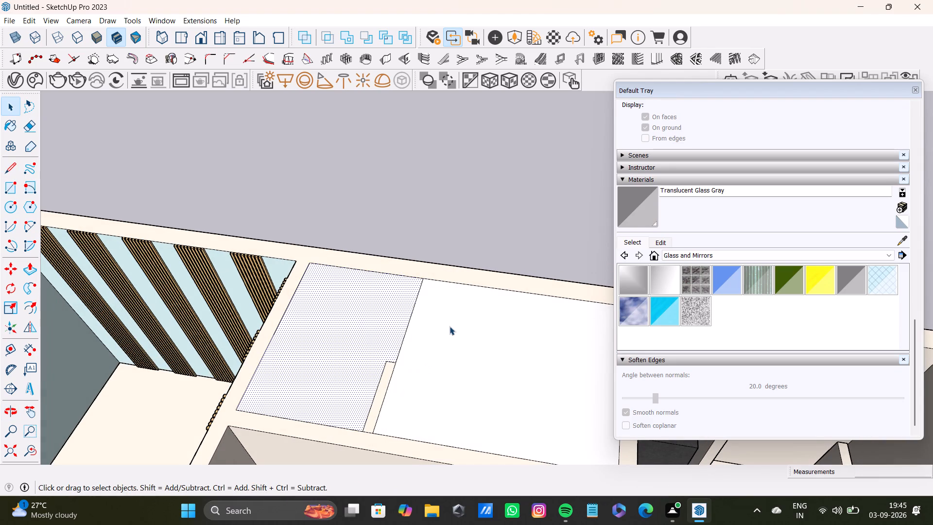
pyautogui.press('Delete')
pyautogui.click(464, 390)
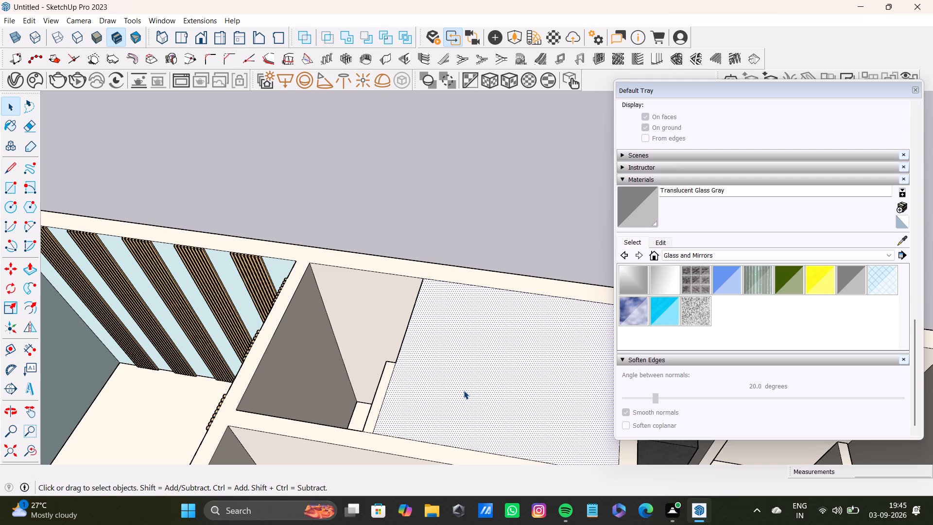
pyautogui.press('Delete')
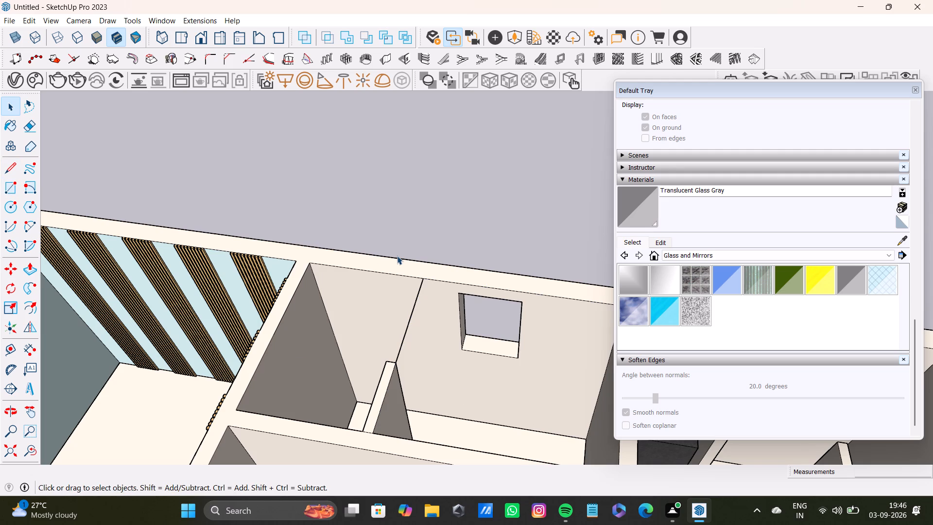
# Draw a 10' by about 3 15/16" rectangle on the outer wall's inner face, from the line's end down to the floor.
pyautogui.click(13, 181)
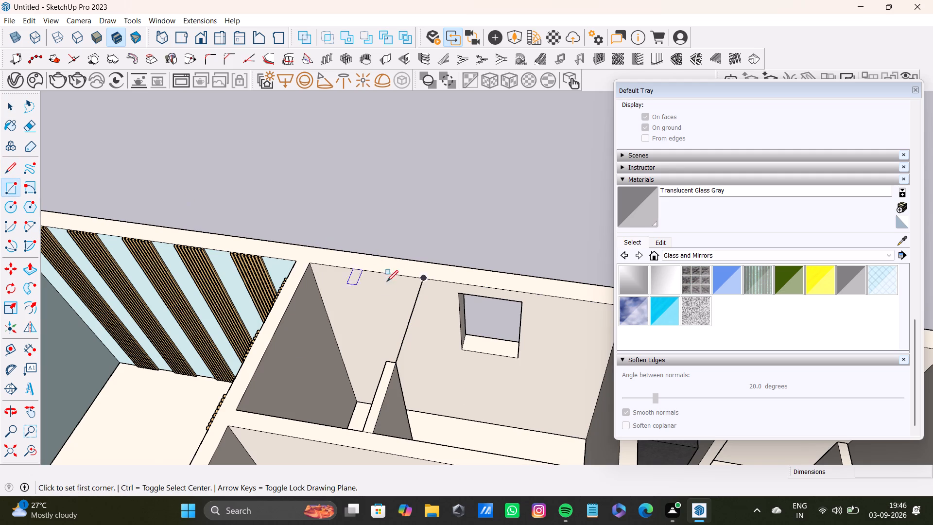
pyautogui.scroll(4, 378, 301)
pyautogui.moveTo(417, 305); pyautogui.dragTo(516, 271, button='middle')
pyautogui.scroll(4, 505, 275)
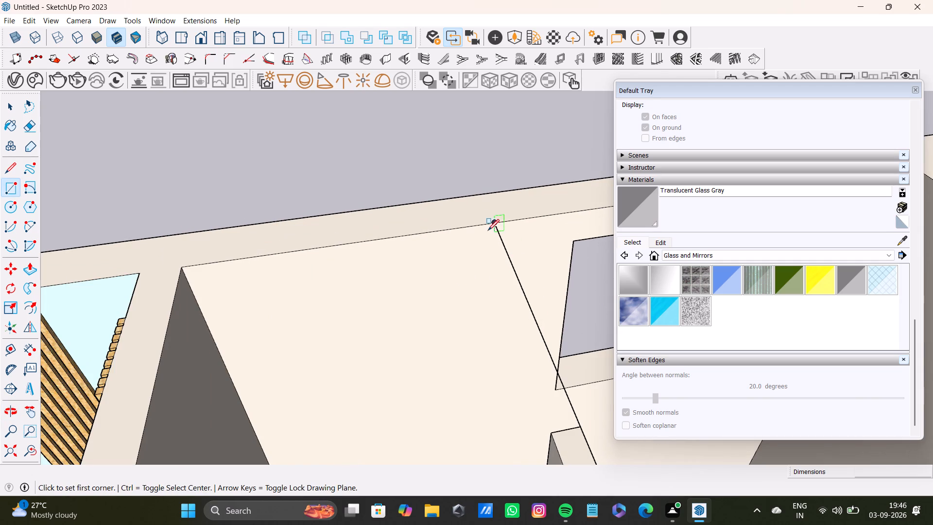
pyautogui.click(492, 227)
pyautogui.scroll(-3, 484, 447)
pyautogui.moveTo(484, 450); pyautogui.dragTo(485, 431, button='middle')
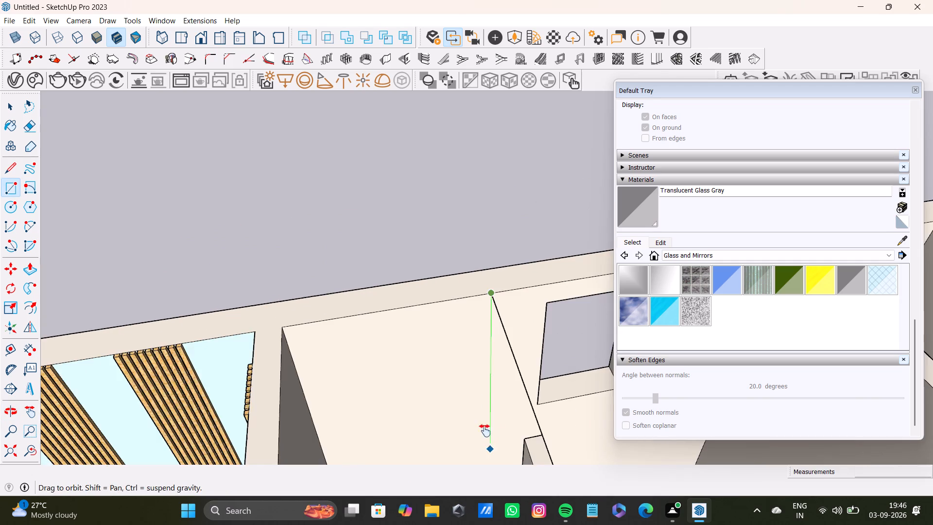
pyautogui.moveTo(485, 431); pyautogui.dragTo(485, 317, button='middle')
pyautogui.moveTo(484, 324); pyautogui.dragTo(542, 393, button='middle')
pyautogui.scroll(3, 445, 318)
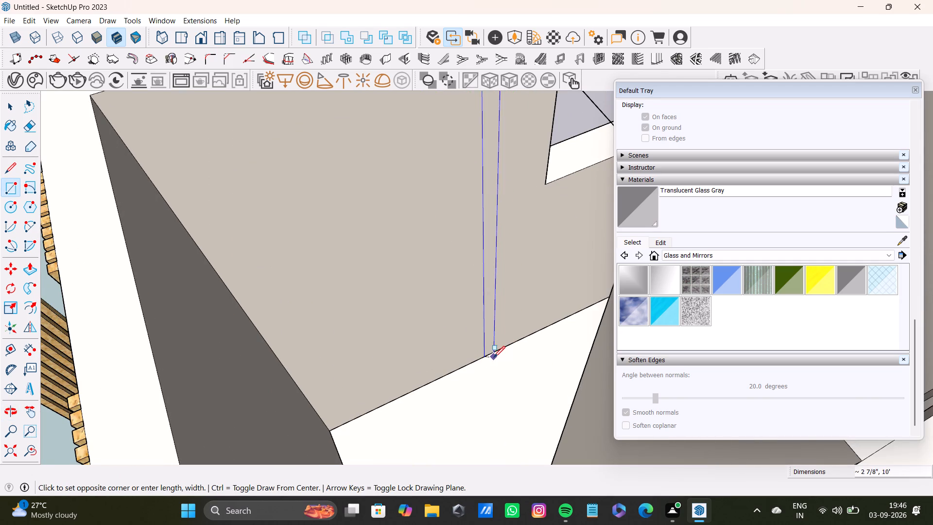
pyautogui.click(497, 353)
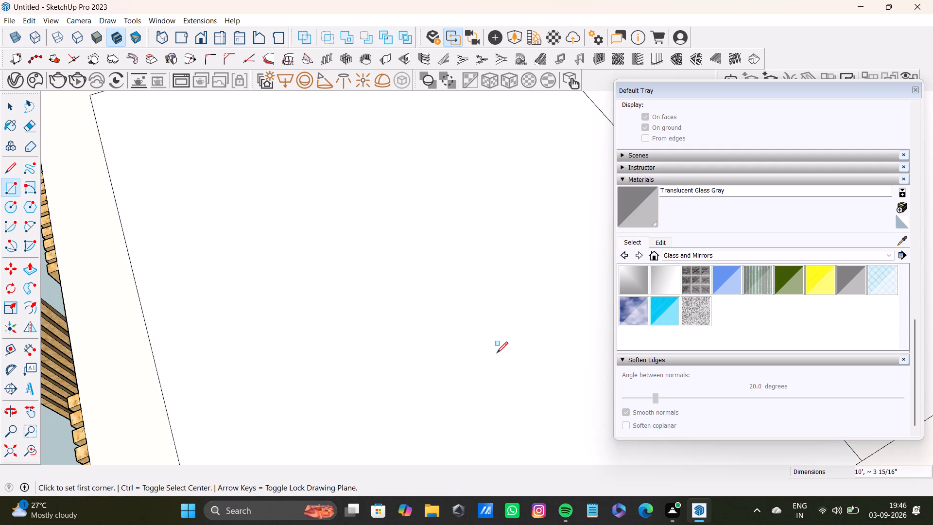
# Delete the two faces covering the top of the narrow room again.
pyautogui.press('space')
pyautogui.click(500, 337)
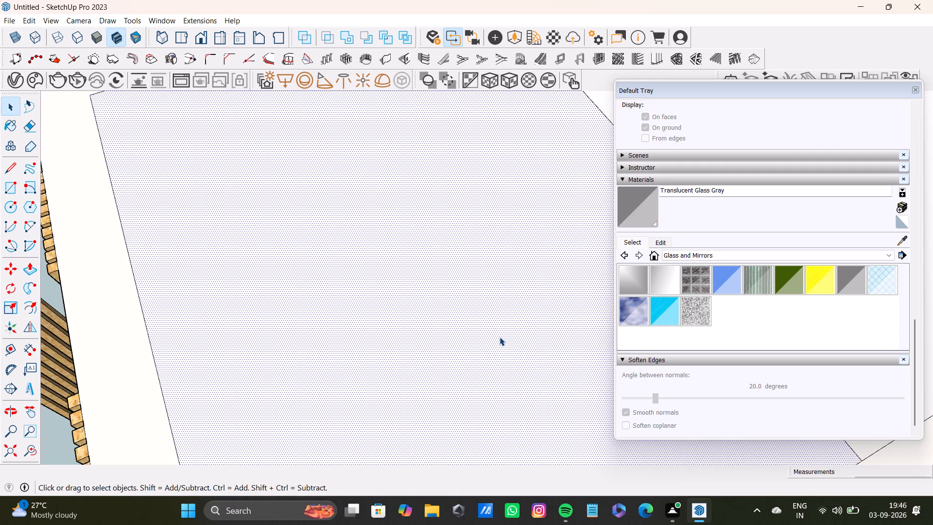
pyautogui.press('Delete')
pyautogui.scroll(-5, 487, 339)
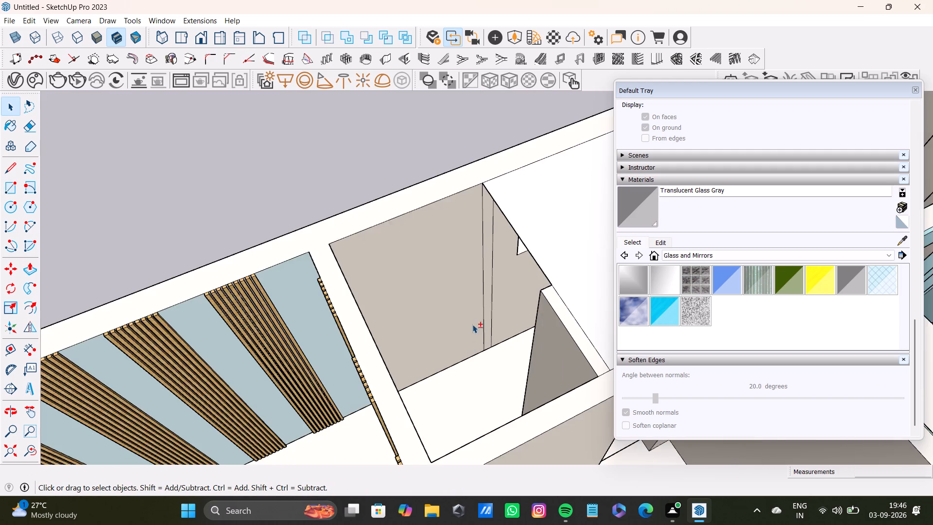
pyautogui.keyDown('shift'); pyautogui.moveTo(472, 324); pyautogui.dragTo(304, 420, button='middle'); pyautogui.keyUp('shift')
pyautogui.keyDown('shift'); pyautogui.click(407, 365); pyautogui.keyUp('shift')
pyautogui.hotkey('shift', 'Delete')
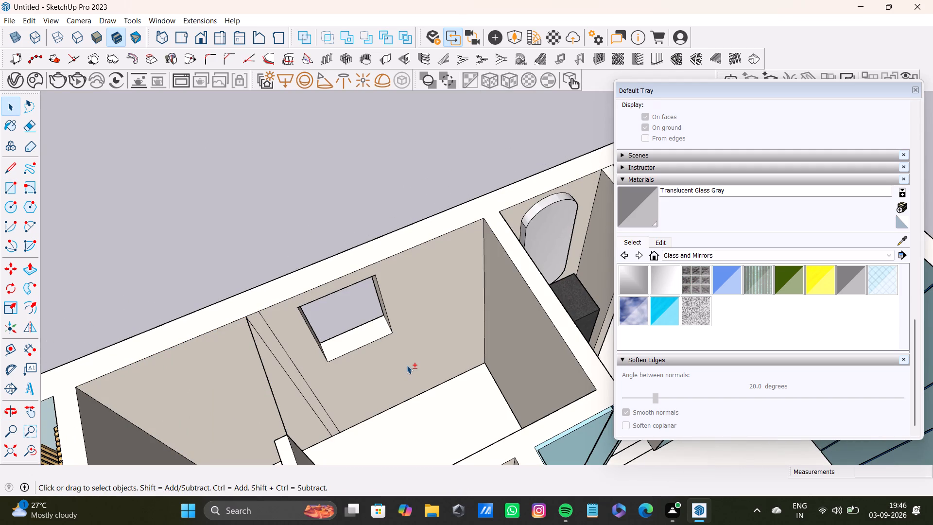
# Push/Pull the full-height strip on the outer wall's inner face into the room as a short wall stub toward the partition.
pyautogui.keyDown('shift'); pyautogui.moveTo(334, 392); pyautogui.dragTo(421, 363, button='middle'); pyautogui.keyUp('shift')
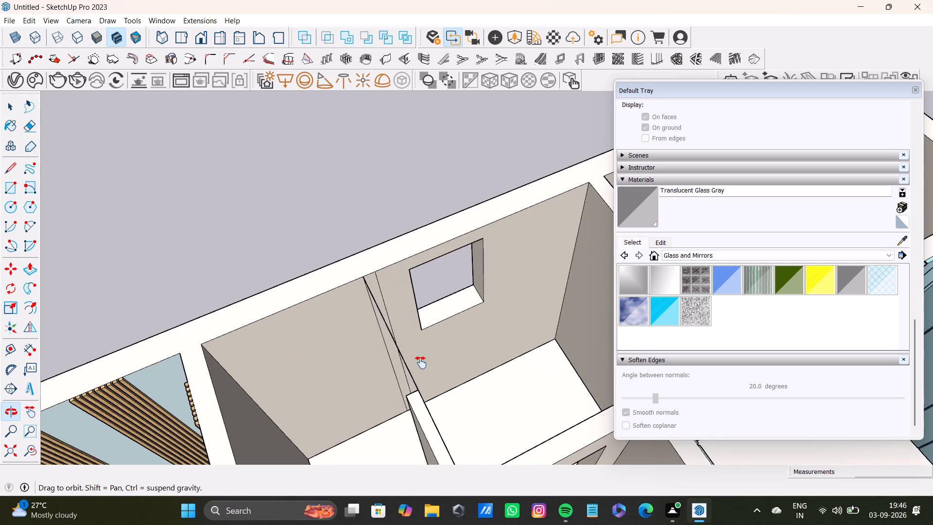
pyautogui.keyDown('shift'); pyautogui.moveTo(421, 363); pyautogui.dragTo(424, 355, button='middle'); pyautogui.keyUp('shift')
pyautogui.scroll(7, 380, 287)
pyautogui.click(366, 263)
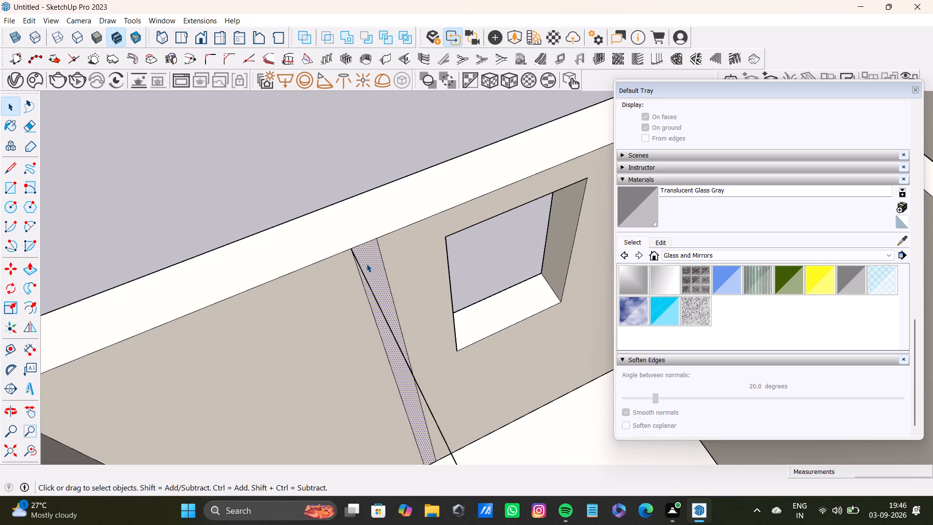
pyautogui.press('p')
pyautogui.moveTo(366, 263); pyautogui.dragTo(386, 326)
pyautogui.scroll(-13, 386, 326)
pyautogui.moveTo(384, 350); pyautogui.dragTo(532, 277, button='middle')
pyautogui.scroll(4, 448, 327)
pyautogui.press('space')
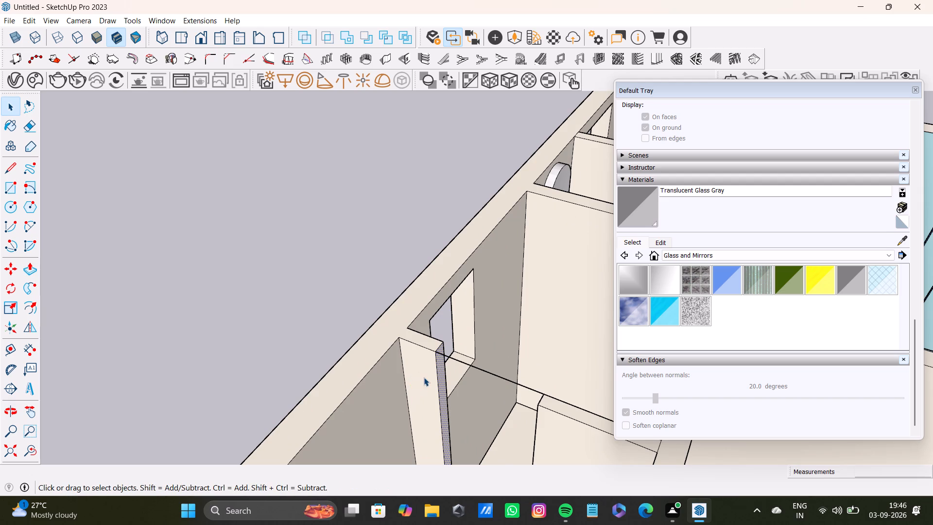
# Push/Pull the stub's side face that looks away from the window outward by about 15/16".
pyautogui.click(424, 377)
pyautogui.press('p')
pyautogui.moveTo(424, 377); pyautogui.dragTo(543, 441)
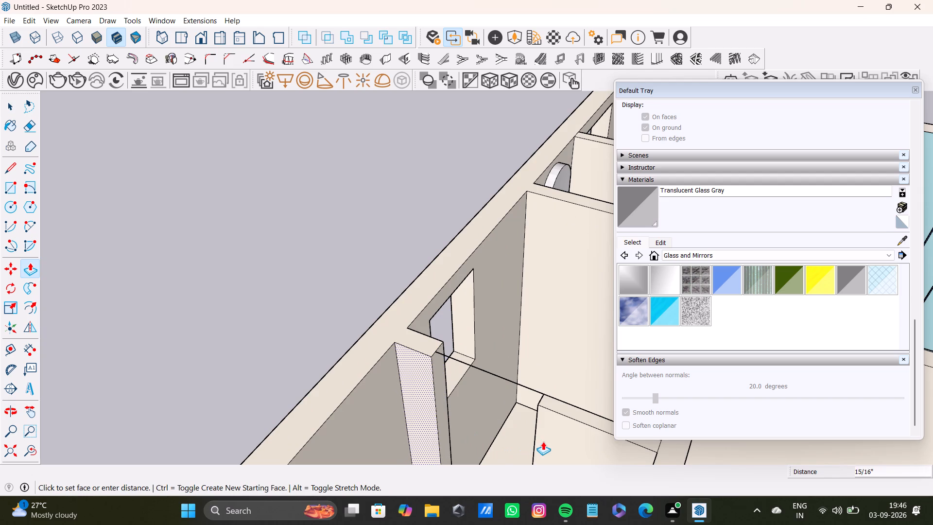
pyautogui.moveTo(543, 441); pyautogui.dragTo(544, 441)
pyautogui.press('space')
# Push the stub's window-side face inward to line up with the partition's face.
pyautogui.moveTo(471, 355); pyautogui.dragTo(300, 392, button='middle')
pyautogui.scroll(-3, 292, 342)
pyautogui.moveTo(295, 342); pyautogui.dragTo(274, 351, button='middle')
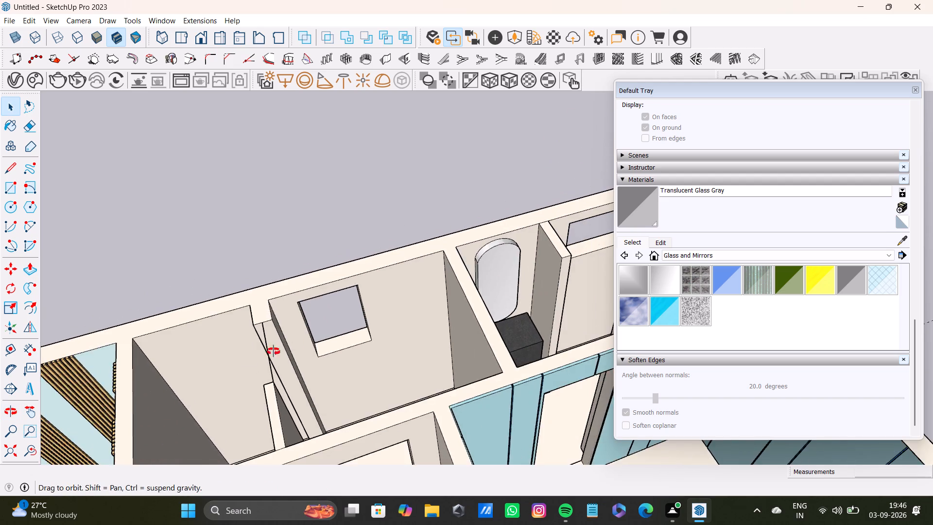
pyautogui.moveTo(274, 351); pyautogui.dragTo(171, 344, button='middle')
pyautogui.scroll(7, 266, 266)
pyautogui.click(330, 240)
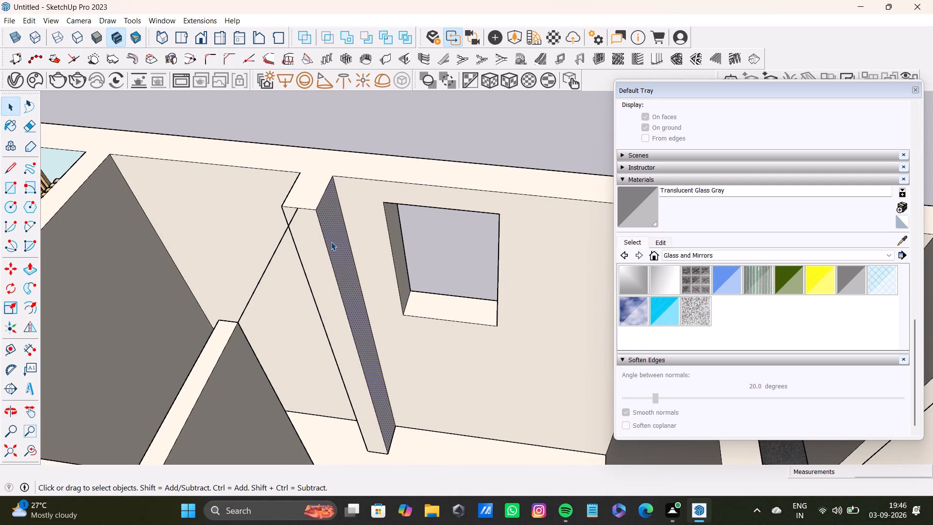
pyautogui.press('p')
pyautogui.moveTo(331, 243); pyautogui.dragTo(248, 359)
pyautogui.press('space')
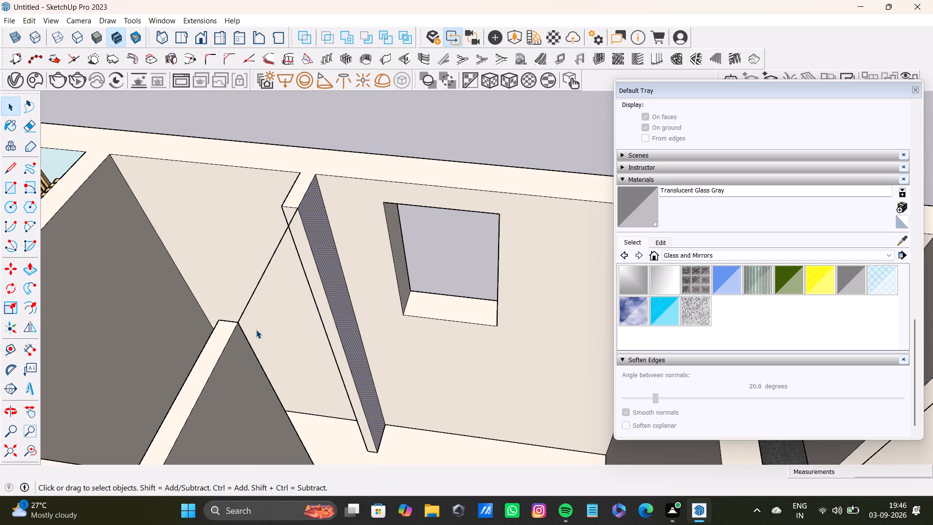
# Delete the leftover line joining the partition's top corner to the new stub.
pyautogui.scroll(-5, 256, 330)
pyautogui.scroll(5, 265, 316)
pyautogui.click(265, 302)
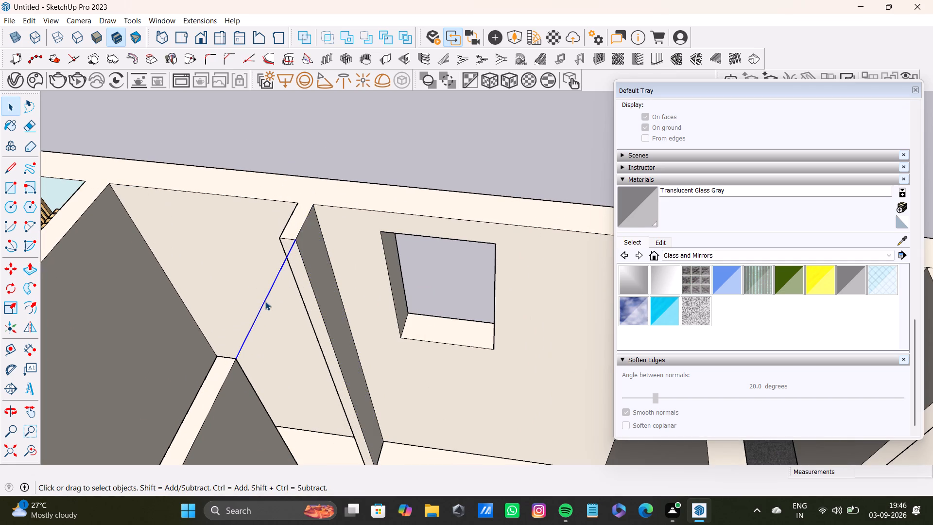
pyautogui.press('Delete')
# Examine the remodelled room, its wall stub and partition, and the neighbouring rooms from several angles.
pyautogui.scroll(-6, 232, 300)
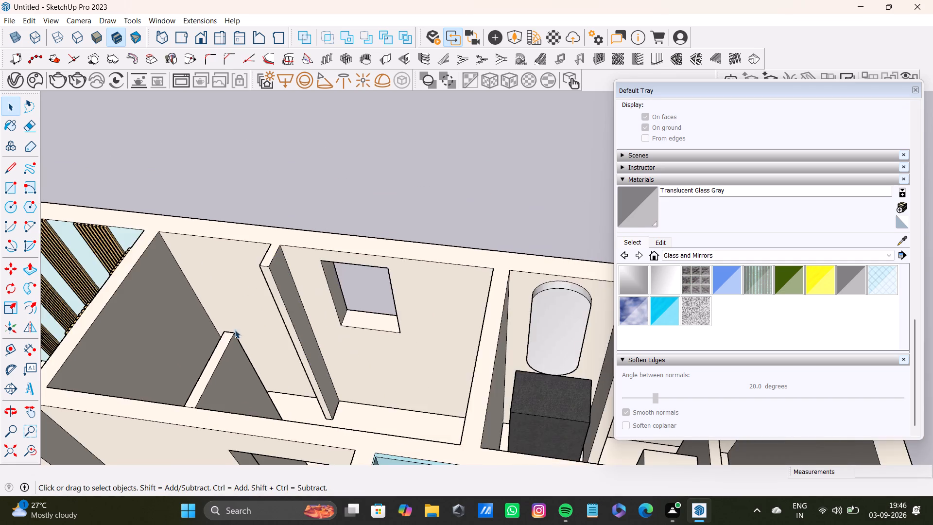
pyautogui.scroll(-3, 235, 330)
pyautogui.keyDown('shift'); pyautogui.moveTo(229, 357); pyautogui.dragTo(379, 251, button='middle'); pyautogui.keyUp('shift')
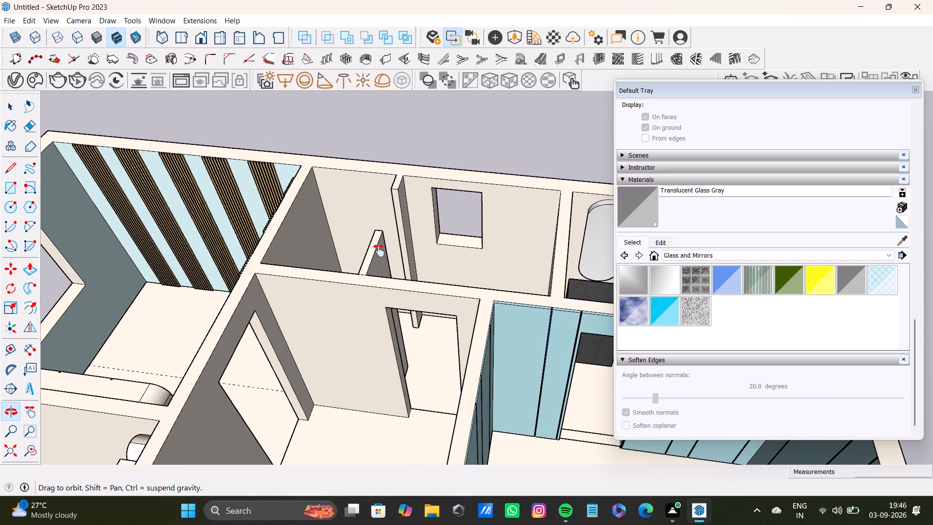
pyautogui.keyDown('shift'); pyautogui.moveTo(379, 251); pyautogui.dragTo(375, 268, button='middle'); pyautogui.keyUp('shift')
pyautogui.moveTo(375, 268); pyautogui.dragTo(371, 454, button='middle')
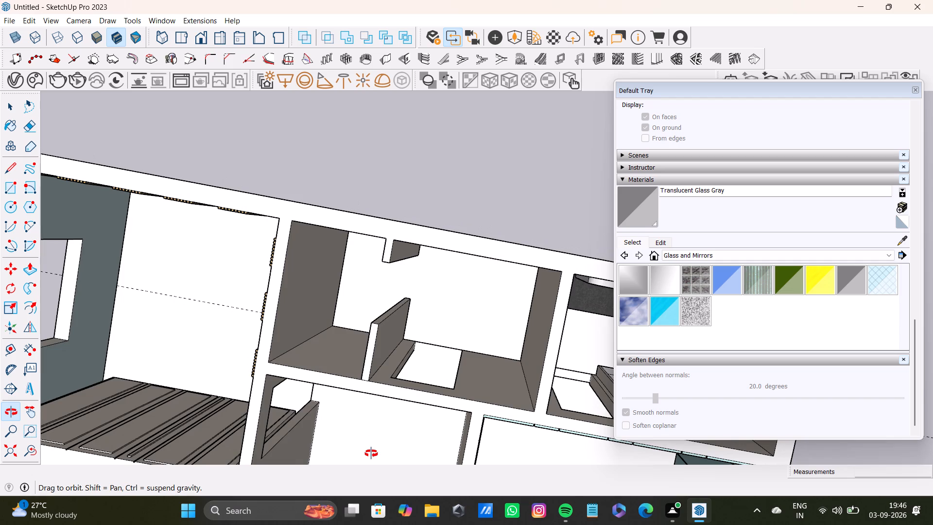
pyautogui.moveTo(371, 454); pyautogui.dragTo(712, 242, button='middle')
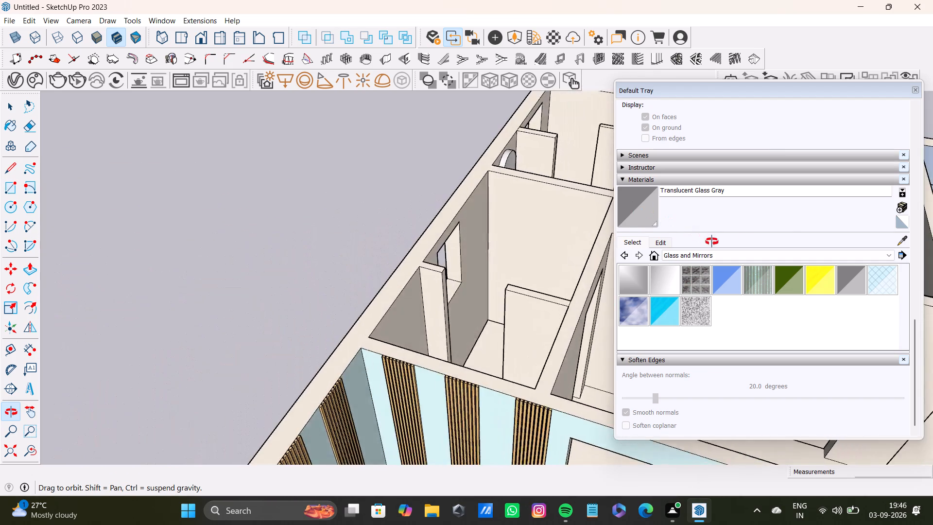
pyautogui.moveTo(712, 242); pyautogui.dragTo(443, 395, button='middle')
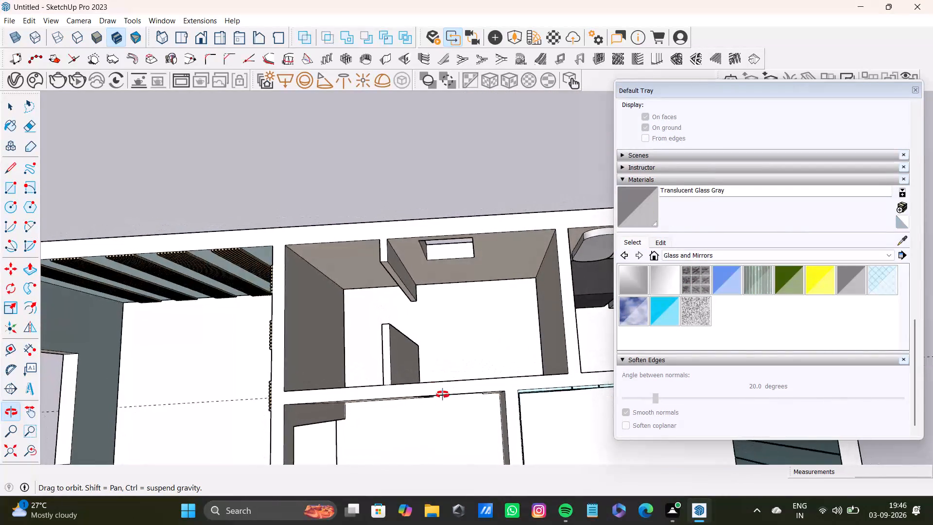
pyautogui.moveTo(443, 395); pyautogui.dragTo(408, 321, button='middle')
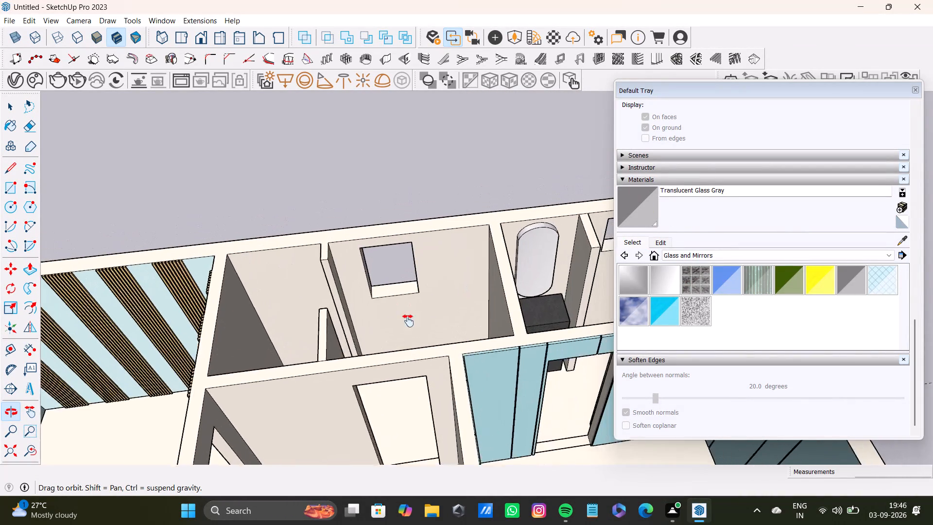
pyautogui.moveTo(408, 321); pyautogui.dragTo(407, 324, button='middle')
pyautogui.moveTo(467, 350); pyautogui.dragTo(651, 324, button='middle')
pyautogui.scroll(4, 544, 299)
pyautogui.keyDown('shift'); pyautogui.moveTo(536, 300); pyautogui.dragTo(468, 294, button='middle'); pyautogui.keyUp('shift')
pyautogui.moveTo(444, 308); pyautogui.dragTo(597, 273, button='middle')
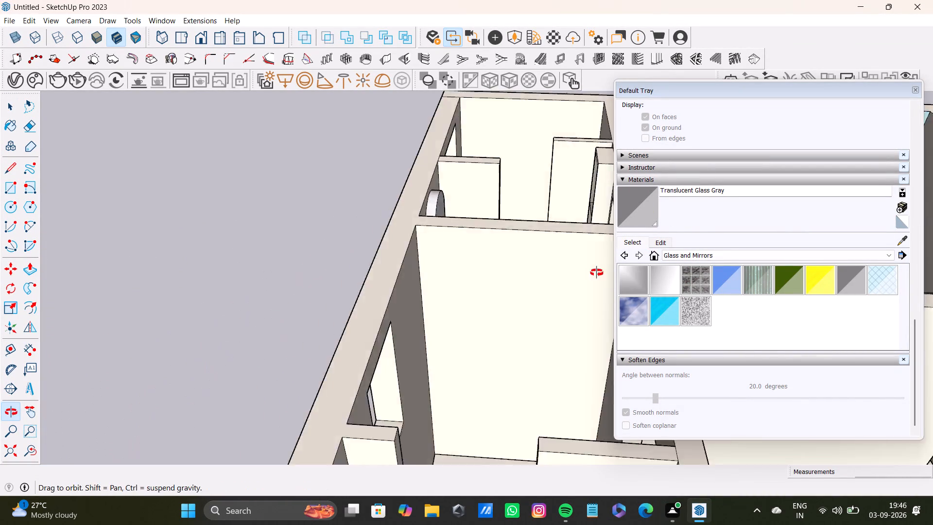
pyautogui.moveTo(597, 273); pyautogui.dragTo(600, 272, button='middle')
pyautogui.keyDown('shift'); pyautogui.moveTo(501, 246); pyautogui.dragTo(404, 261, button='middle'); pyautogui.keyUp('shift')
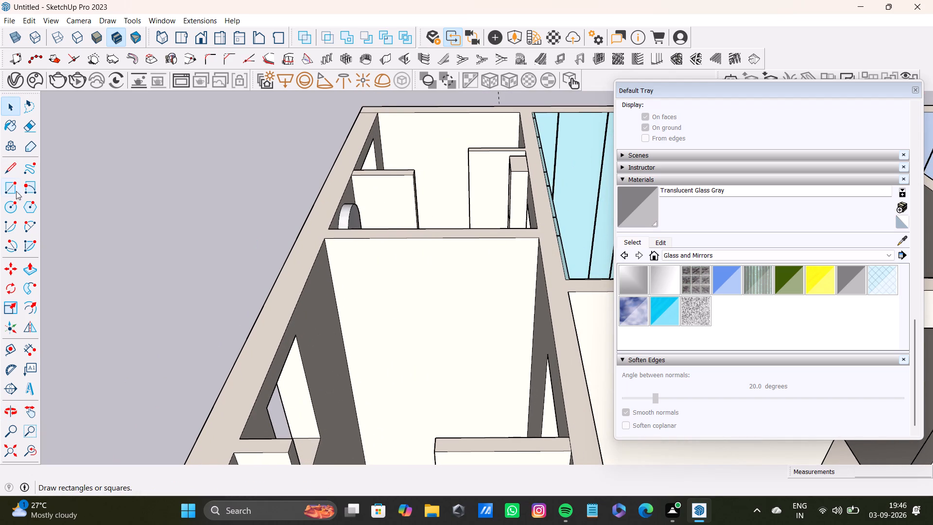
# Draw a tall narrow rectangle on the door-opening wall near the room's corner, ending above the floor.
pyautogui.click(12, 190)
pyautogui.moveTo(486, 350); pyautogui.dragTo(439, 325, button='middle')
pyautogui.moveTo(451, 317); pyautogui.dragTo(487, 314, button='middle')
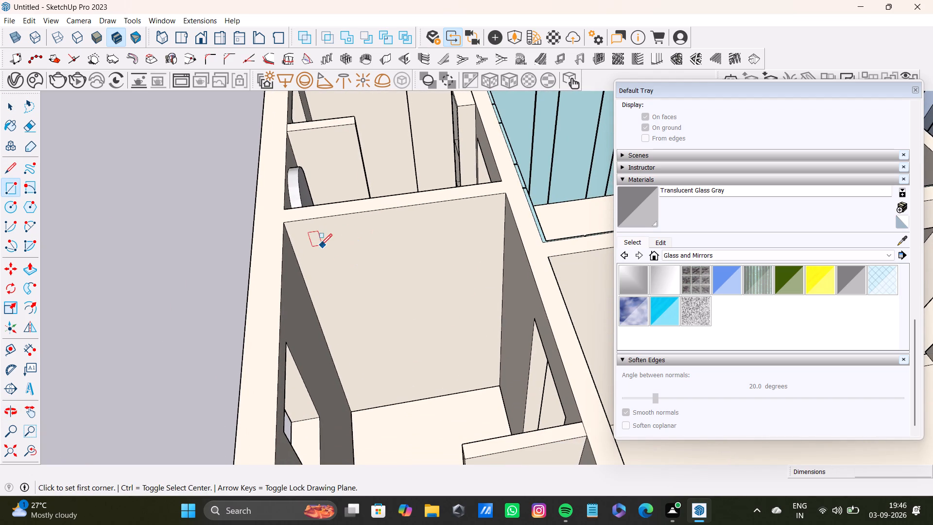
pyautogui.moveTo(455, 351); pyautogui.dragTo(649, 376, button='middle')
pyautogui.keyDown('shift'); pyautogui.moveTo(545, 269); pyautogui.dragTo(403, 312, button='middle'); pyautogui.keyUp('shift')
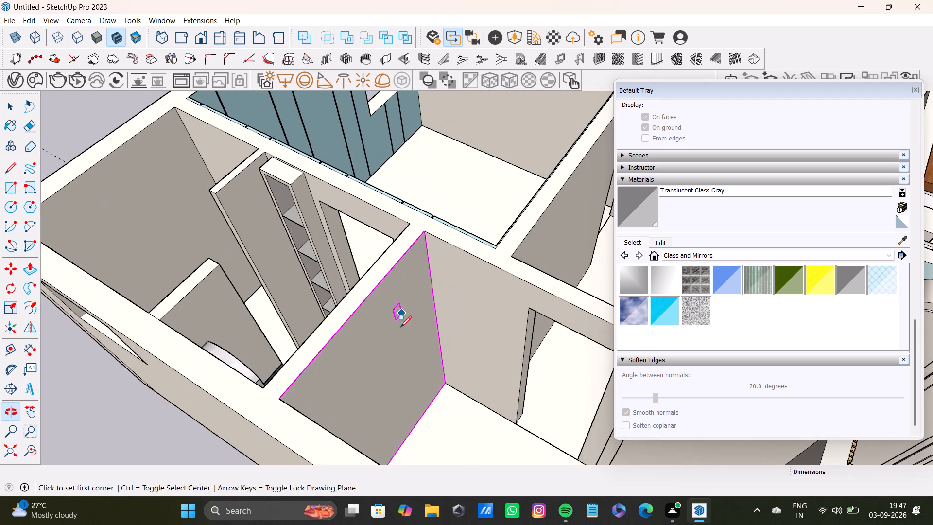
pyautogui.moveTo(408, 334); pyautogui.dragTo(432, 308, button='middle')
pyautogui.scroll(4, 390, 280)
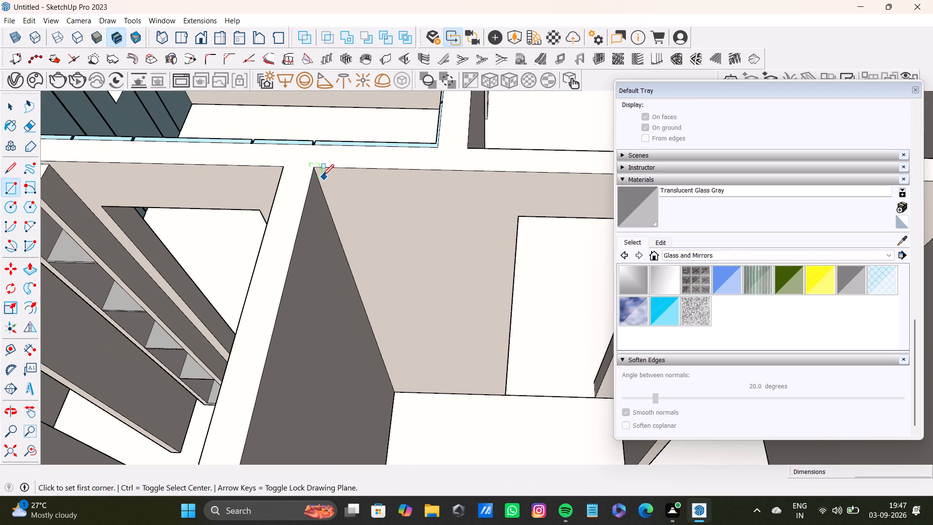
pyautogui.click(336, 202)
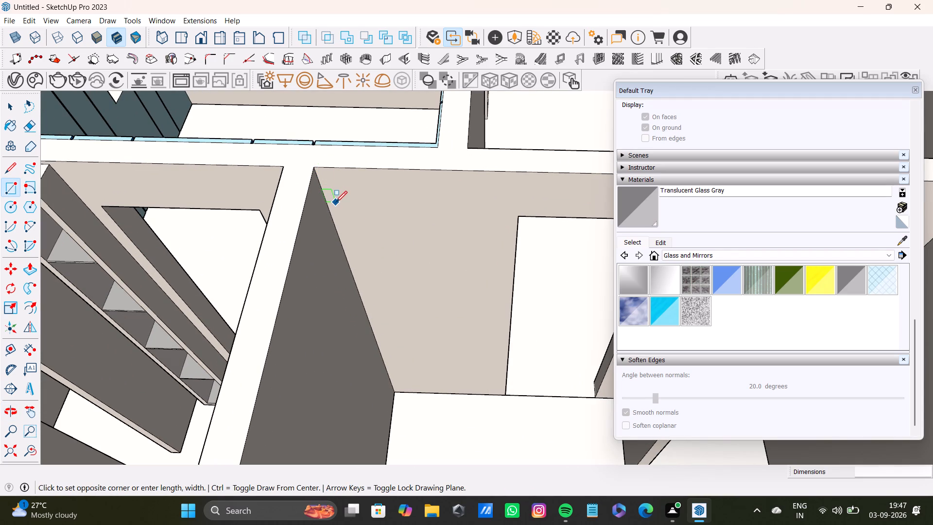
pyautogui.click(407, 337)
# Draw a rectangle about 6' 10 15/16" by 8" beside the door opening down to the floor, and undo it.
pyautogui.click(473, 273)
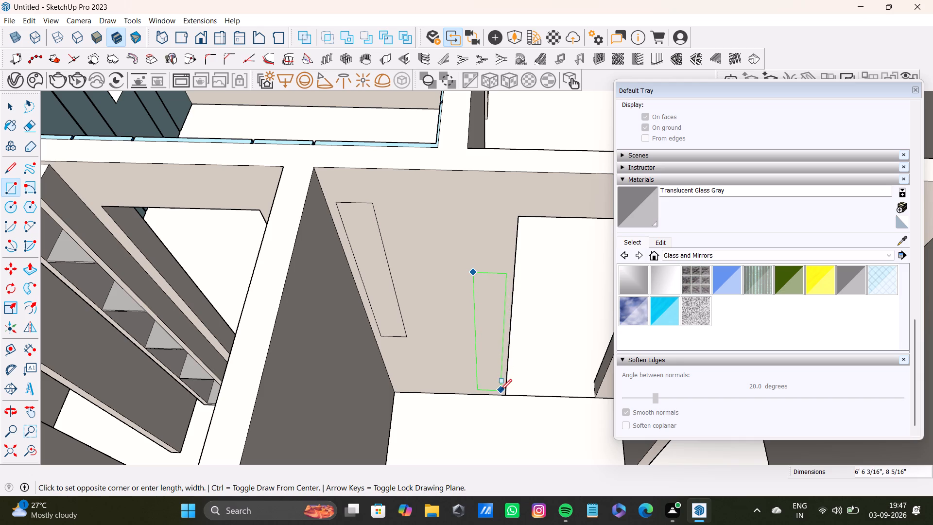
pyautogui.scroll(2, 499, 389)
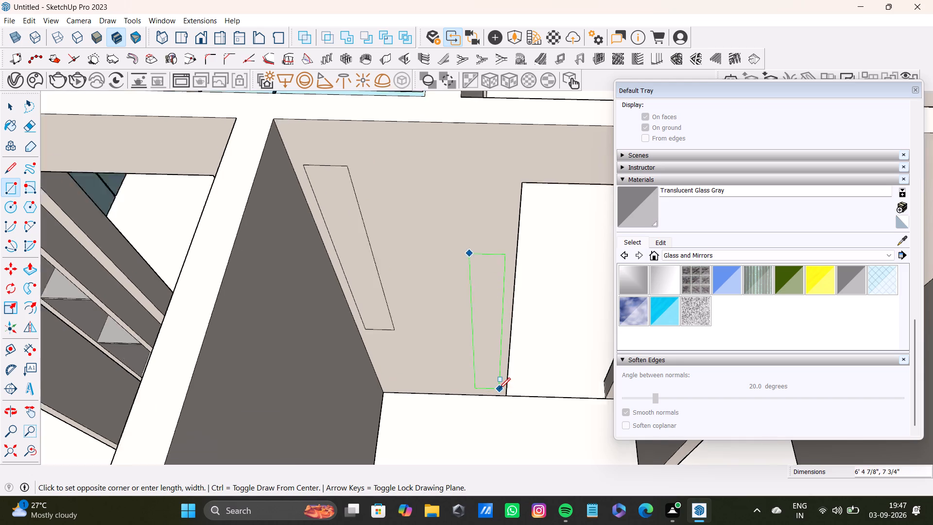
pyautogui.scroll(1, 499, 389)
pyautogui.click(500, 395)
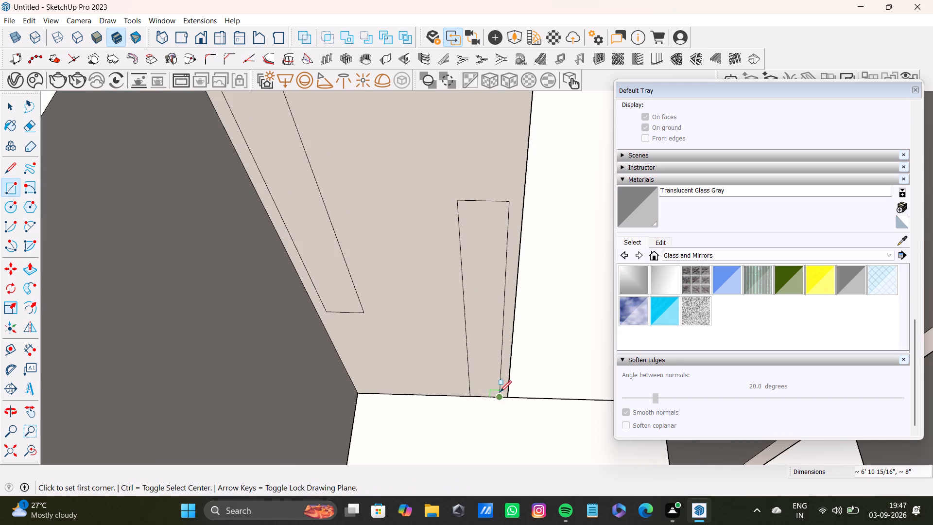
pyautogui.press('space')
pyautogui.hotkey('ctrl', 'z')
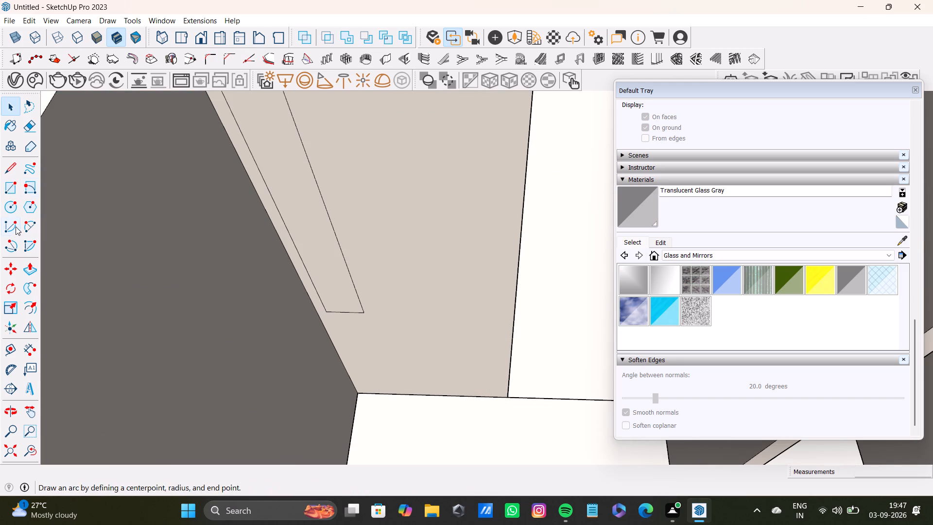
# Draw a rectangle about 6' 7 15/16" by 7 15/16" just beside the door opening, reaching down to the floor.
pyautogui.click(8, 192)
pyautogui.click(459, 212)
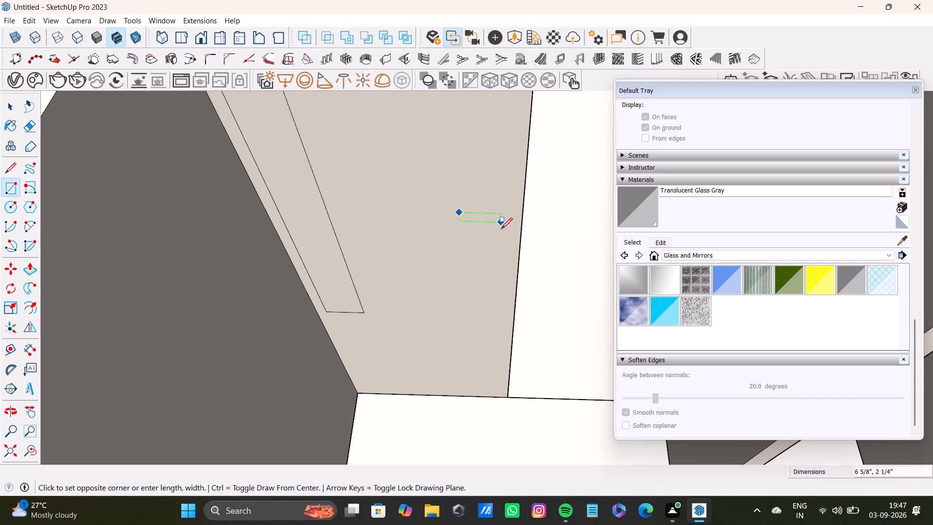
pyautogui.click(500, 395)
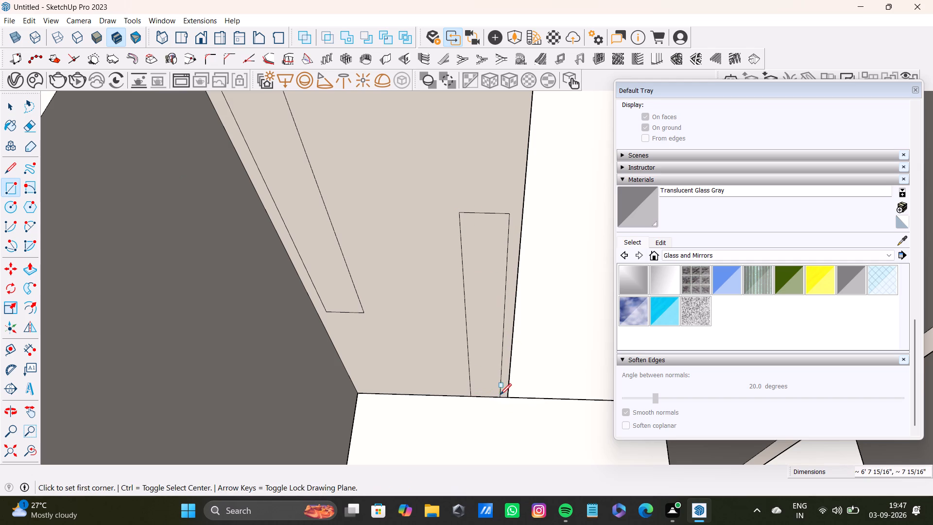
pyautogui.press('space')
# Push/Pull the tall rectangle near the room's corner outward by about 7 1/2".
pyautogui.scroll(-5, 459, 318)
pyautogui.moveTo(460, 319); pyautogui.dragTo(454, 286, button='middle')
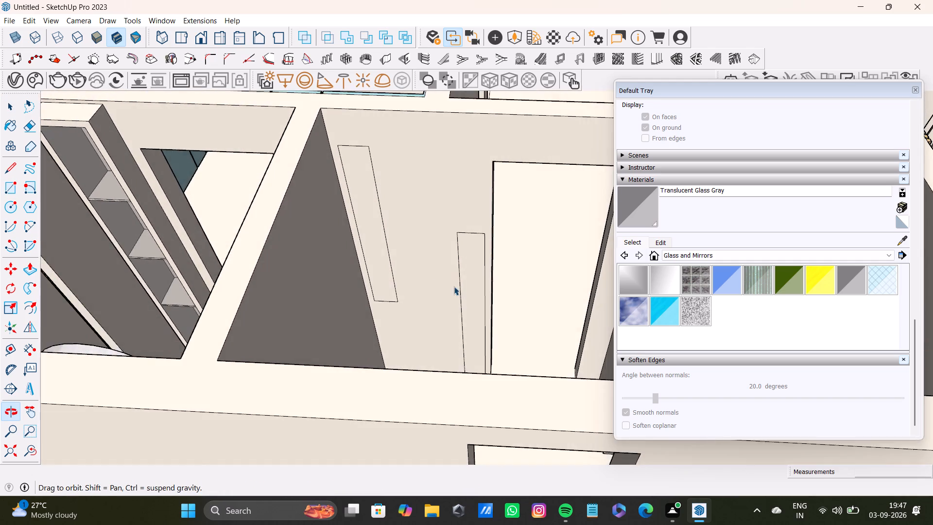
pyautogui.scroll(4, 382, 259)
pyautogui.click(374, 202)
pyautogui.keyDown('shift'); pyautogui.moveTo(390, 194); pyautogui.dragTo(392, 282, button='middle'); pyautogui.keyUp('shift')
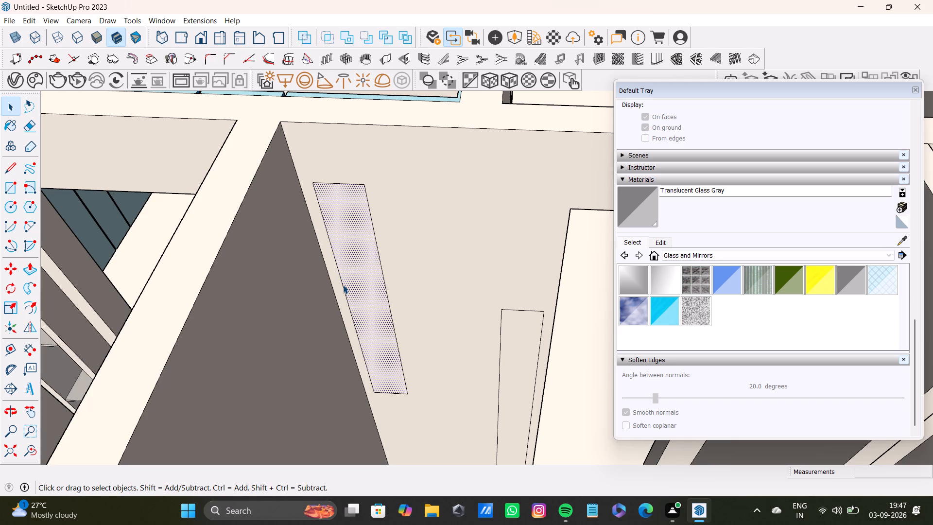
pyautogui.click(370, 281)
pyautogui.press('p')
pyautogui.moveTo(370, 281); pyautogui.dragTo(359, 315)
# Push/Pull the rectangle beside the door opening out from the wall into a box standing on the floor.
pyautogui.scroll(-3, 359, 315)
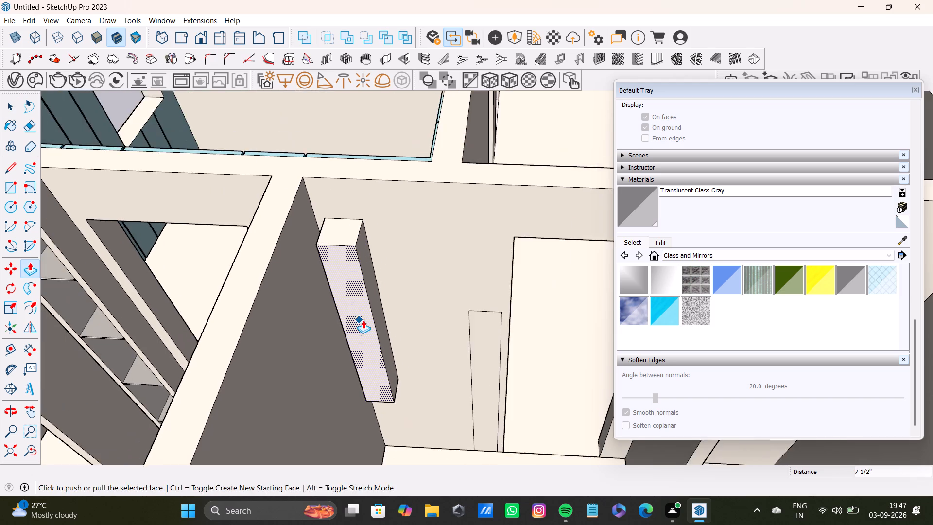
pyautogui.keyDown('shift'); pyautogui.moveTo(363, 320); pyautogui.dragTo(338, 252, button='middle'); pyautogui.keyUp('shift')
pyautogui.click(458, 276)
pyautogui.press('space')
pyautogui.click(459, 280)
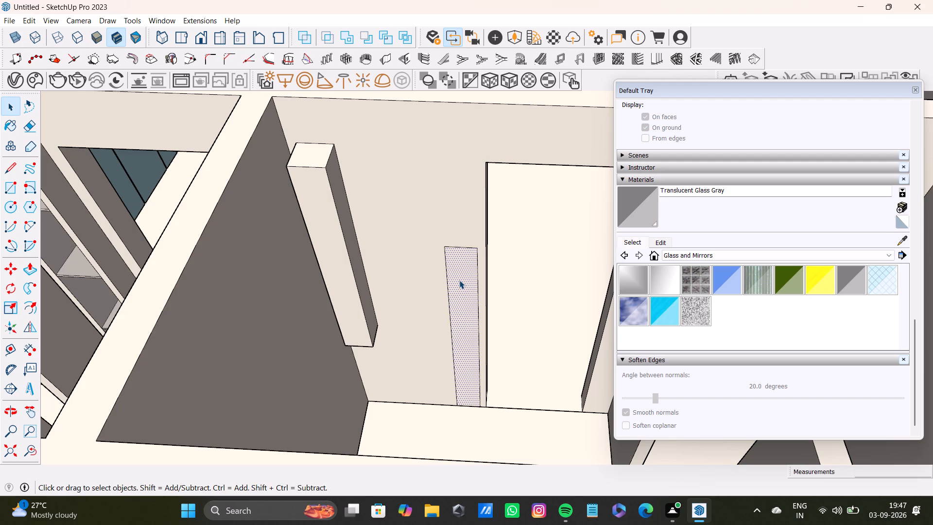
pyautogui.press('p')
pyautogui.moveTo(459, 280); pyautogui.dragTo(345, 286)
pyautogui.press('space')
# Offset the outline of the corner box's front face inward by about 1 1/4".
pyautogui.moveTo(367, 293); pyautogui.dragTo(399, 290, button='middle')
pyautogui.scroll(3, 367, 264)
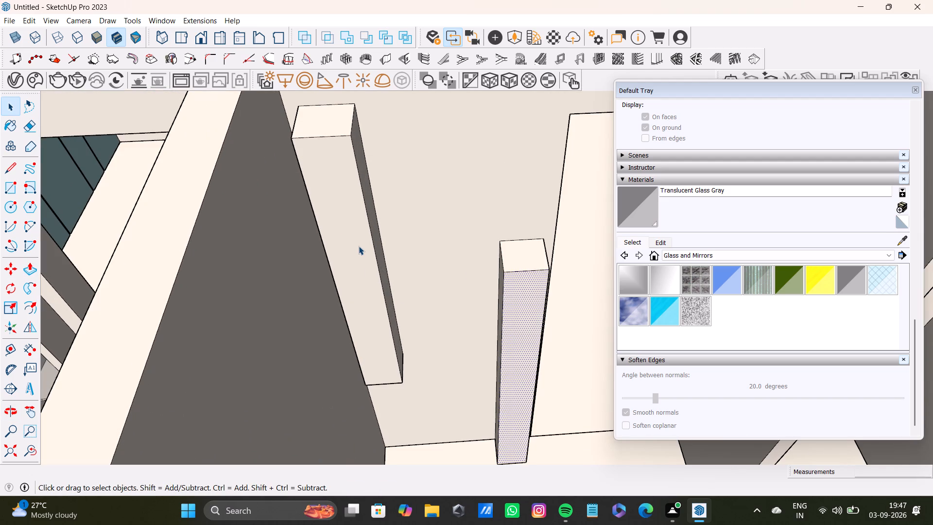
pyautogui.press('f')
pyautogui.press('space')
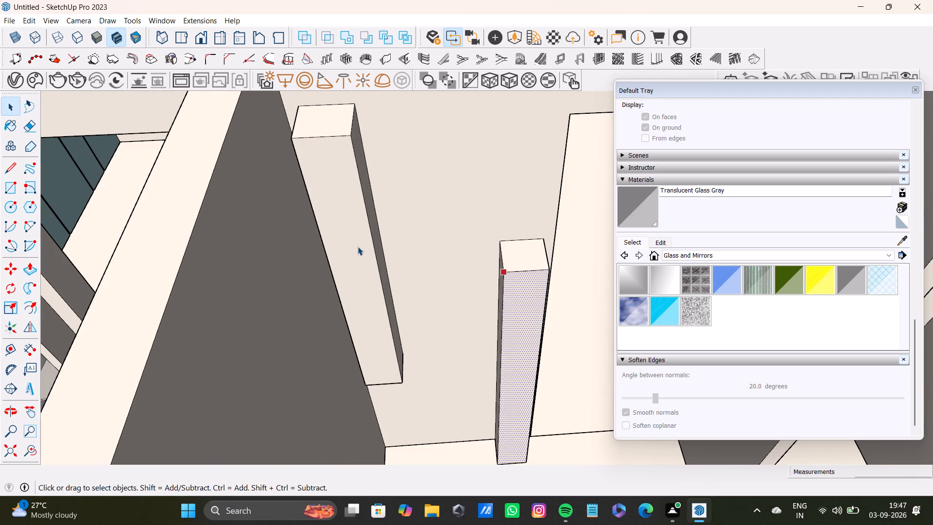
pyautogui.click(358, 246)
pyautogui.press('f')
pyautogui.moveTo(358, 246); pyautogui.dragTo(370, 264)
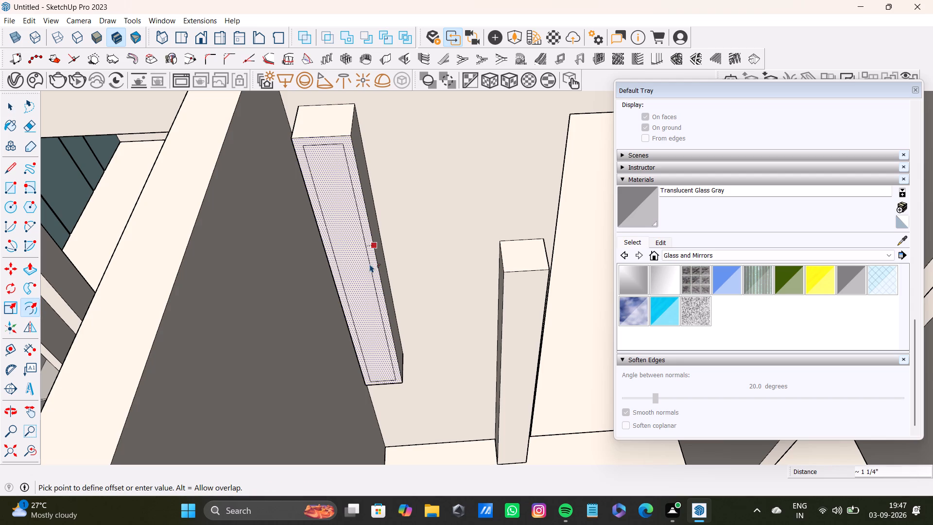
pyautogui.moveTo(370, 264); pyautogui.dragTo(371, 266)
pyautogui.press('space')
# Offset the outline of the front face of the box beside the door opening inward to form a thin frame.
pyautogui.click(521, 331)
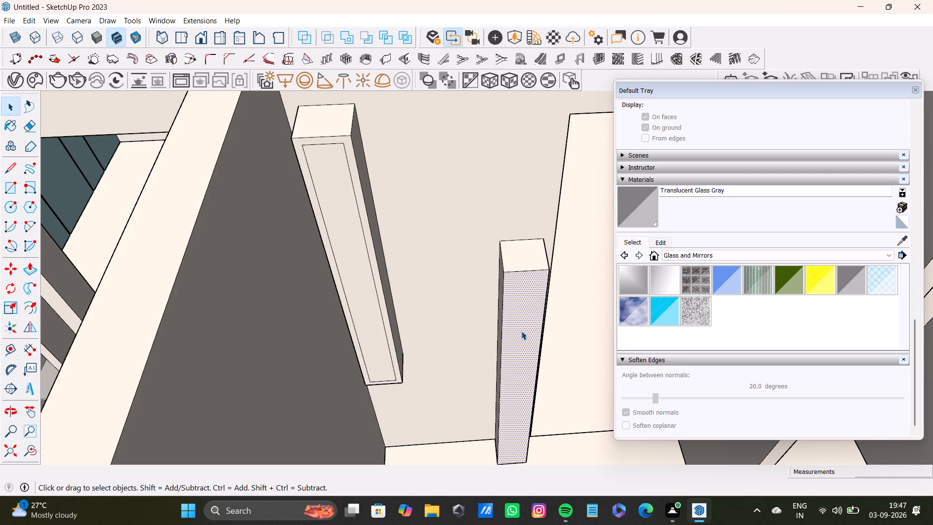
pyautogui.press('f')
pyautogui.moveTo(521, 331); pyautogui.dragTo(507, 341)
pyautogui.press('space')
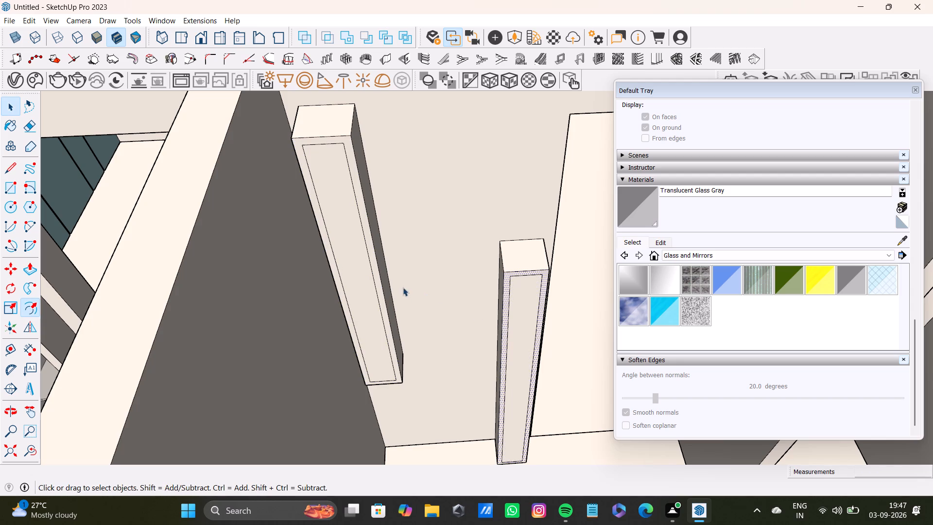
# Push/Pull the inner panel of the corner box's front face inward to hollow the box behind its frame.
pyautogui.click(365, 275)
pyautogui.press('p')
pyautogui.moveTo(365, 275); pyautogui.dragTo(373, 245)
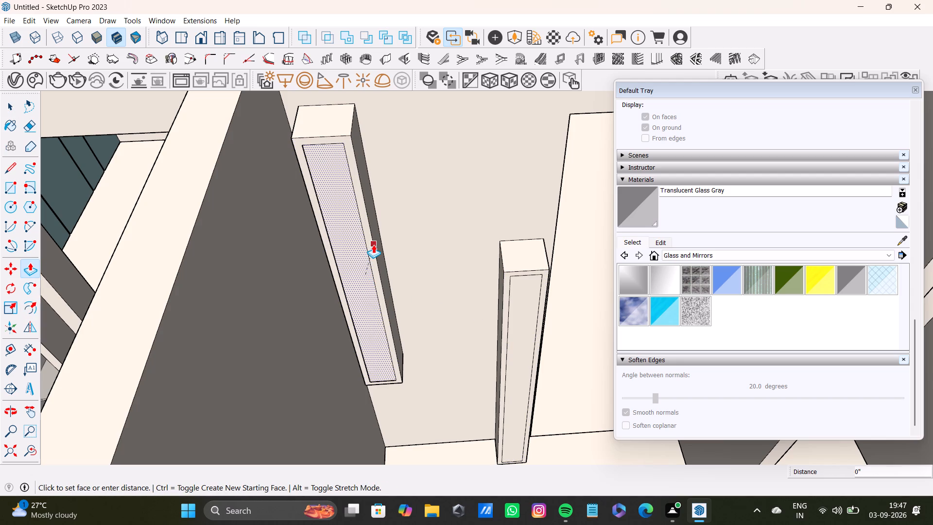
pyautogui.moveTo(373, 245); pyautogui.dragTo(358, 224)
pyautogui.moveTo(358, 224); pyautogui.dragTo(351, 213)
pyautogui.press('space')
# Push/Pull the inner panel of the box beside the door opening inward by about 8" to hollow it out.
pyautogui.click(528, 317)
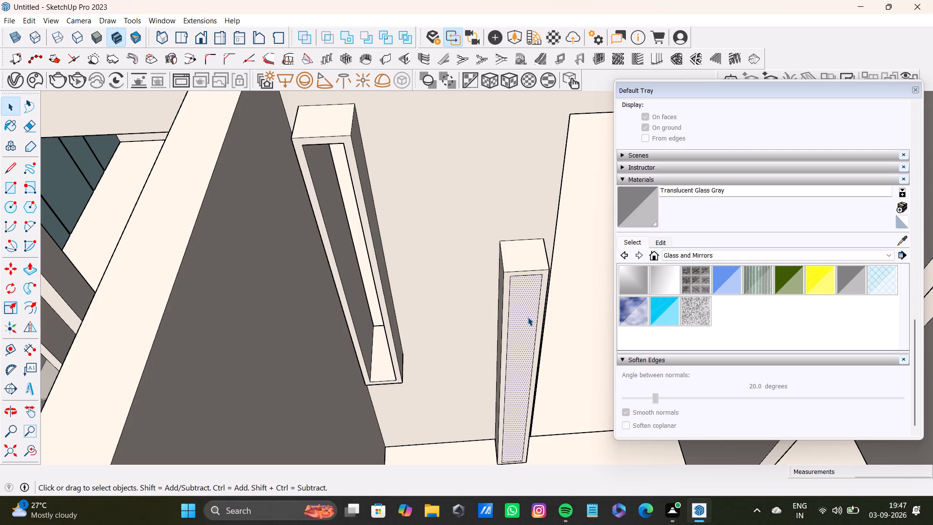
pyautogui.press('p')
pyautogui.moveTo(528, 317); pyautogui.dragTo(525, 284)
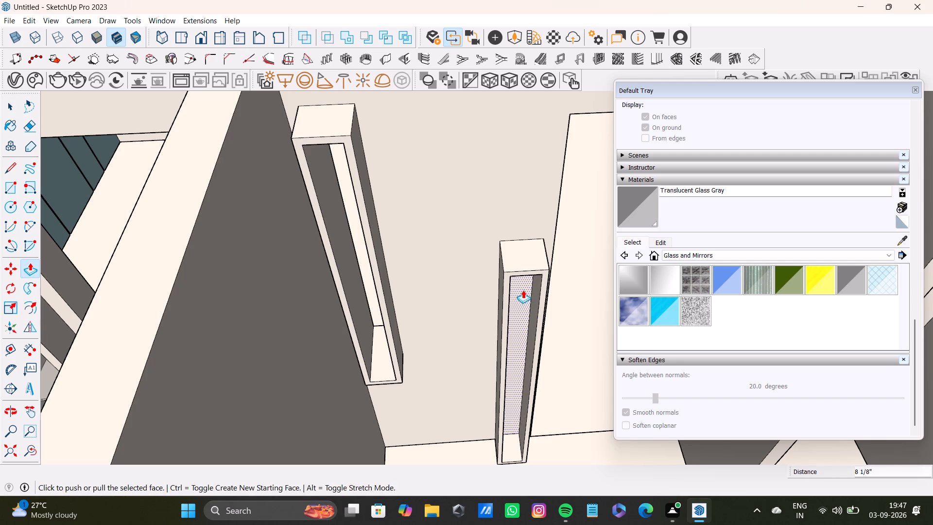
pyautogui.press('space')
pyautogui.scroll(-4, 528, 334)
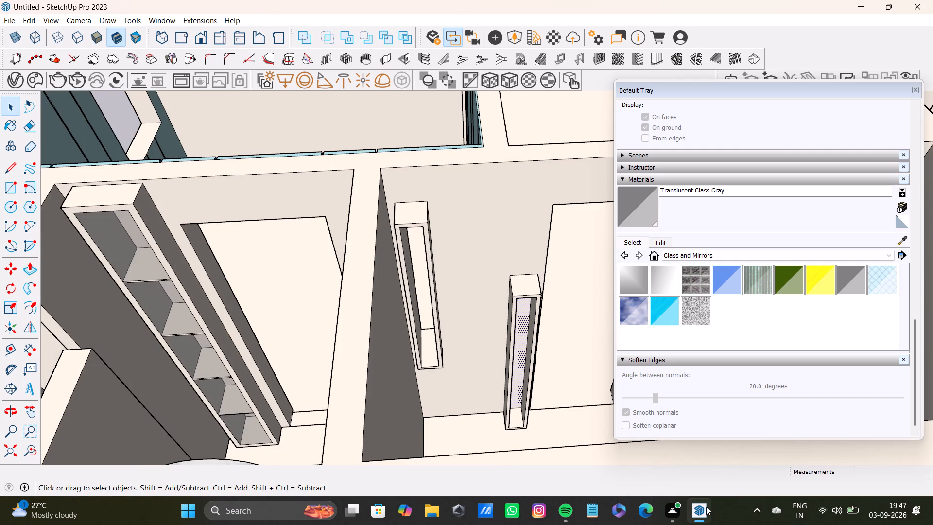
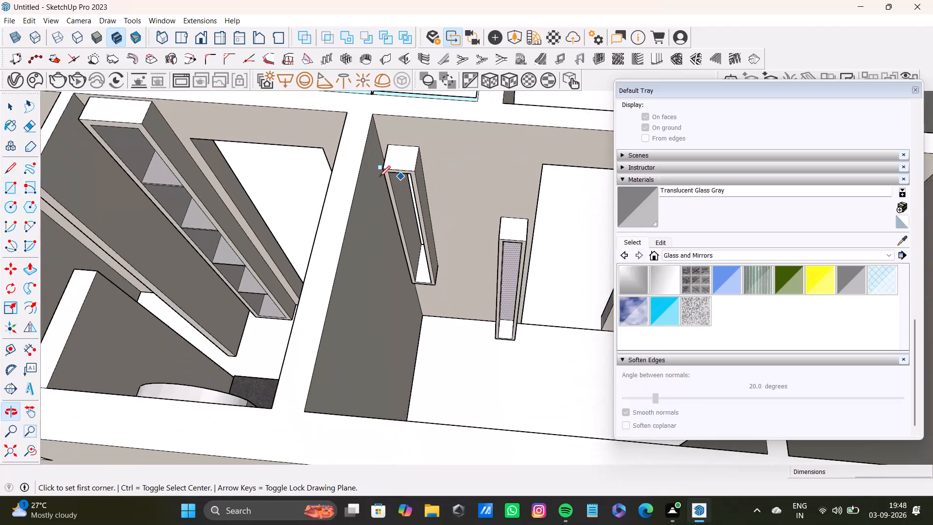
# Draw rectangles that close the hollow front openings of the corner box and the box beside the door opening.
pyautogui.scroll(7, 379, 177)
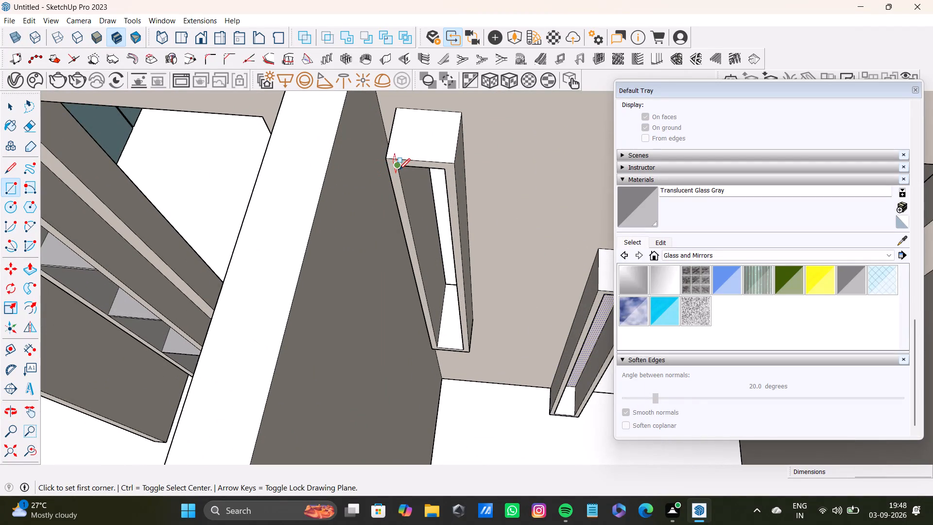
pyautogui.click(399, 170)
pyautogui.click(462, 349)
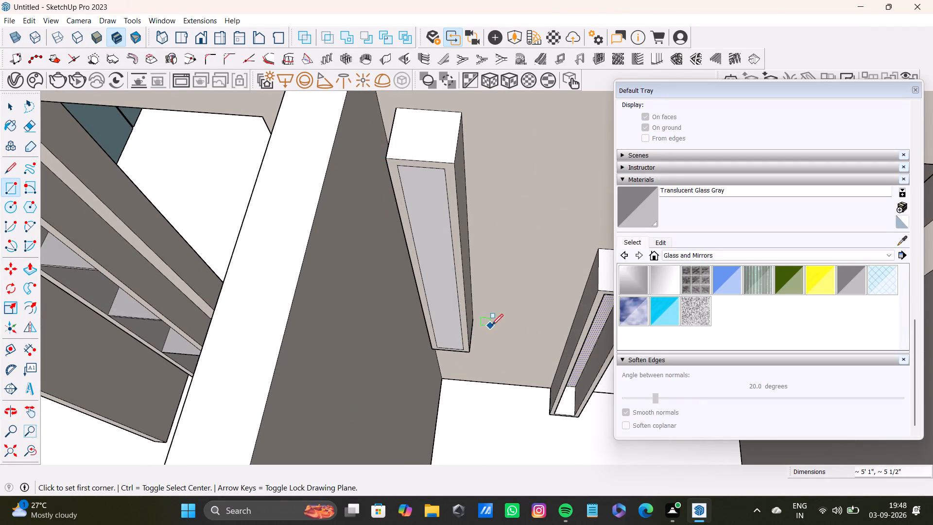
pyautogui.moveTo(496, 323); pyautogui.dragTo(394, 214, button='middle')
pyautogui.click(468, 145)
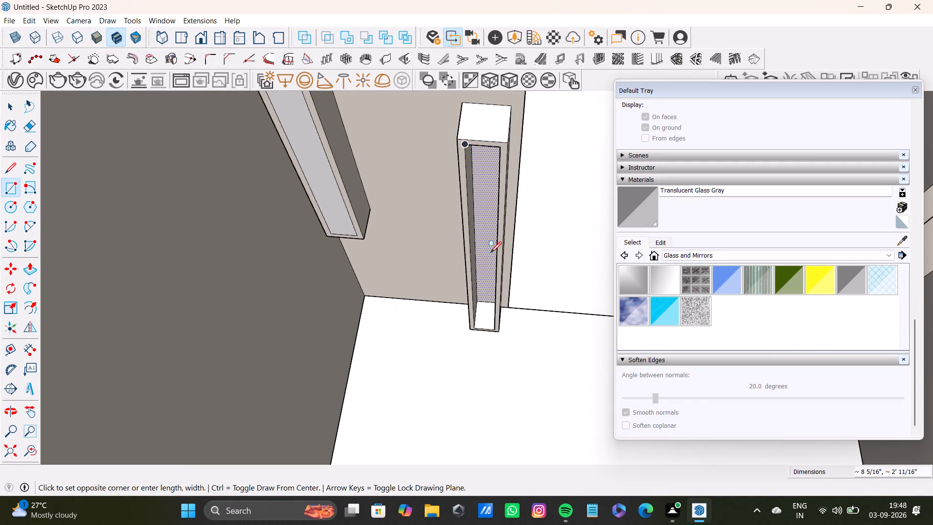
pyautogui.click(493, 327)
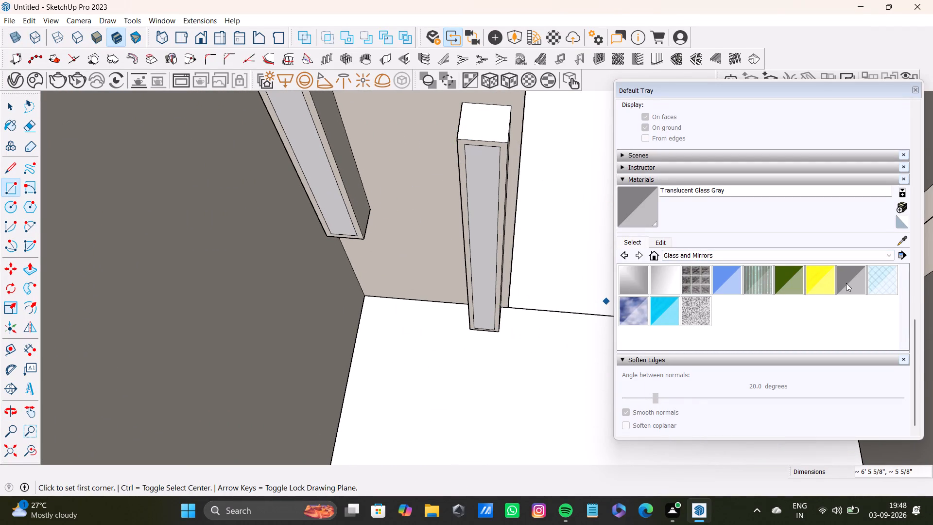
# Paint the new front panels of both boxes with Translucent Glass Gray.
pyautogui.click(847, 283)
pyautogui.click(490, 219)
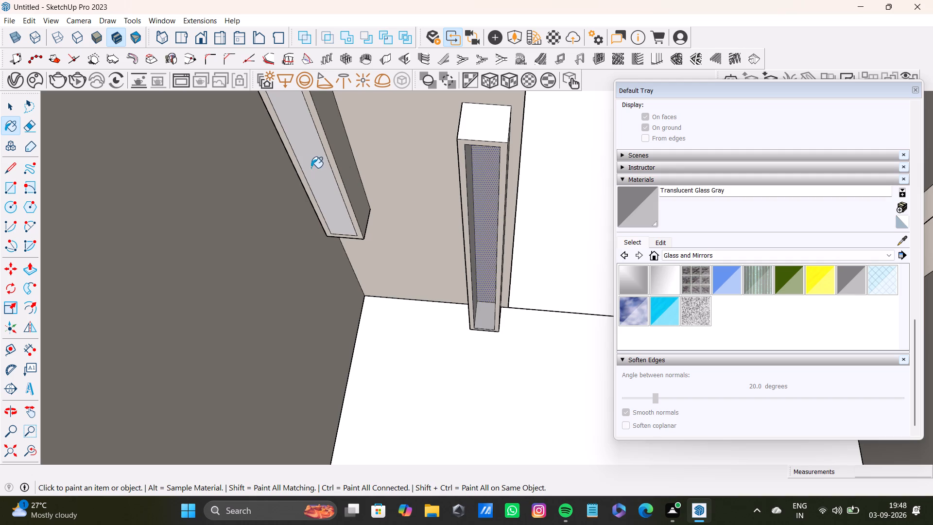
pyautogui.click(311, 168)
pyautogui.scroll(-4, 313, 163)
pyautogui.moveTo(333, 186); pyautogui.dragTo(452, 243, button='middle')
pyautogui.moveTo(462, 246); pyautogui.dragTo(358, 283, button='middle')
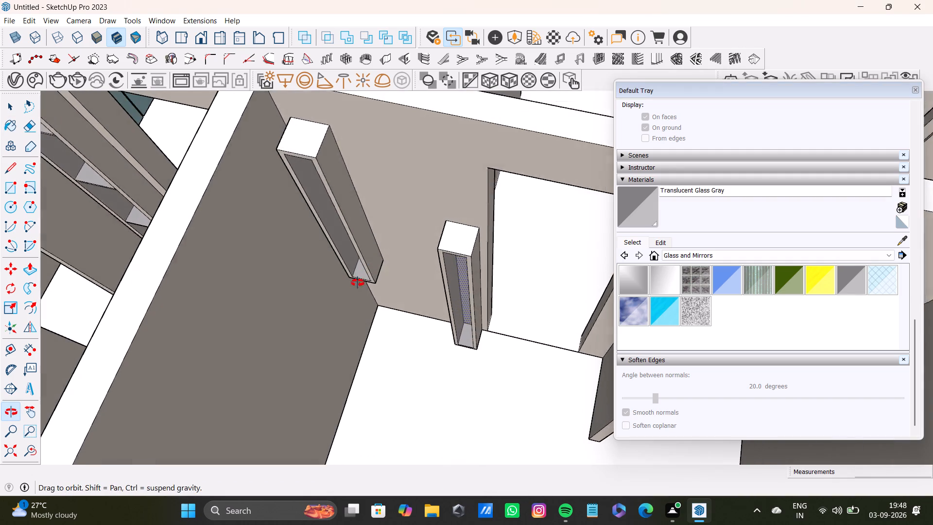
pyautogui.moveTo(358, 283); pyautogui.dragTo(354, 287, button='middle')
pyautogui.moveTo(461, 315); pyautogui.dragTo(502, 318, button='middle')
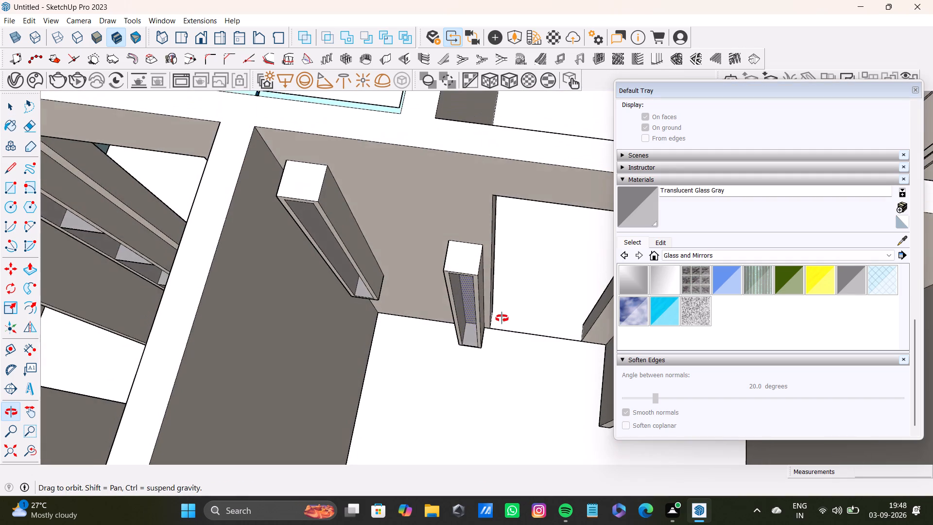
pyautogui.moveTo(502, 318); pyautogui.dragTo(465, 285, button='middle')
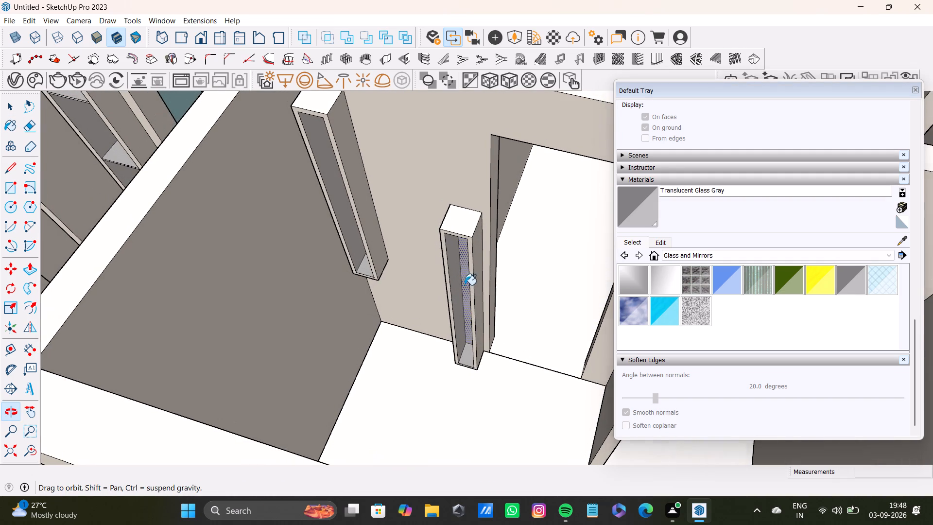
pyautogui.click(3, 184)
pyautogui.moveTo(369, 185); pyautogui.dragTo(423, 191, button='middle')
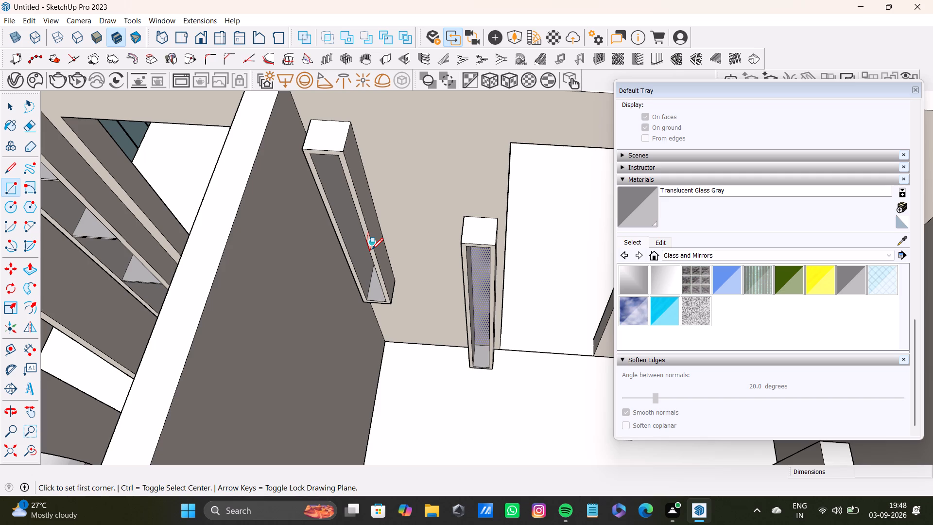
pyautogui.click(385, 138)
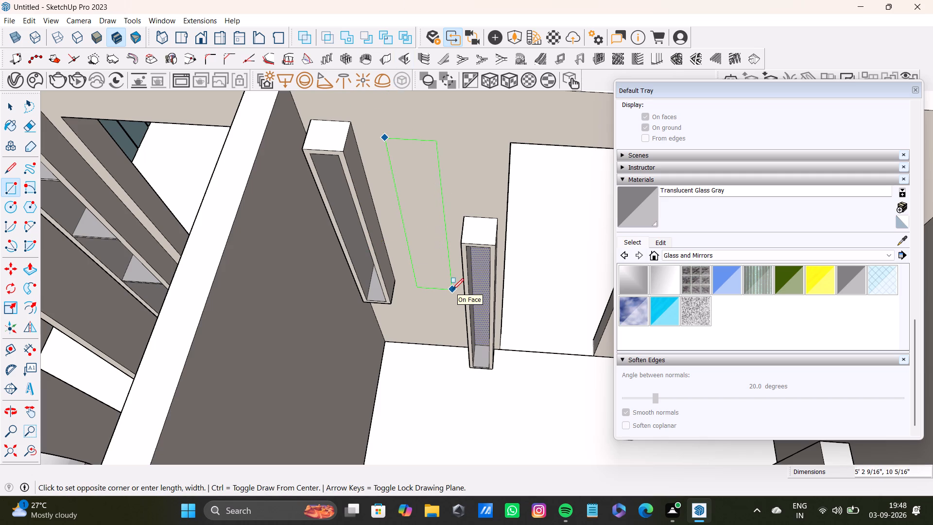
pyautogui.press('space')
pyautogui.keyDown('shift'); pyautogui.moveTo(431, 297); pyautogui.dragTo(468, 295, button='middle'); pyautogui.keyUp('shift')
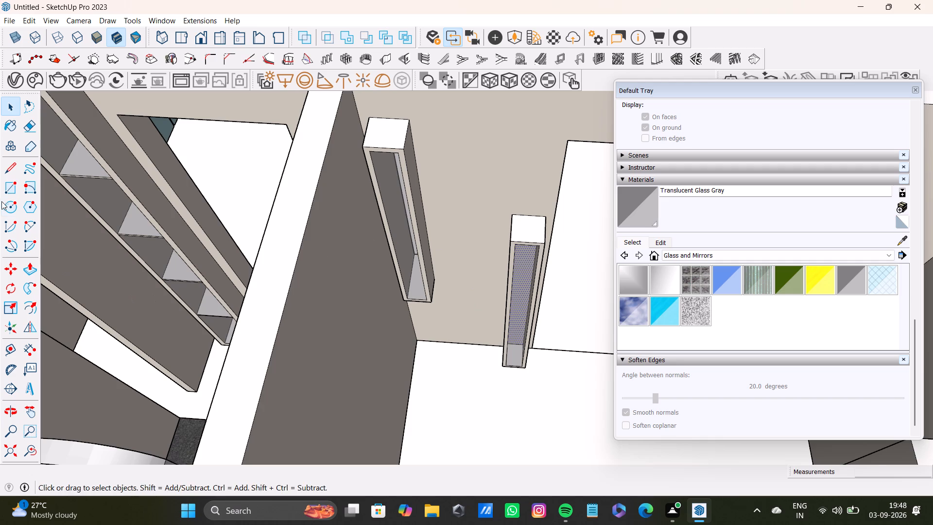
# Draw an upright rectangle about 5' tall on the wall between the two box units.
pyautogui.click(3, 192)
pyautogui.moveTo(417, 210); pyautogui.dragTo(373, 283, button='middle')
pyautogui.moveTo(382, 289); pyautogui.dragTo(427, 263, button='middle')
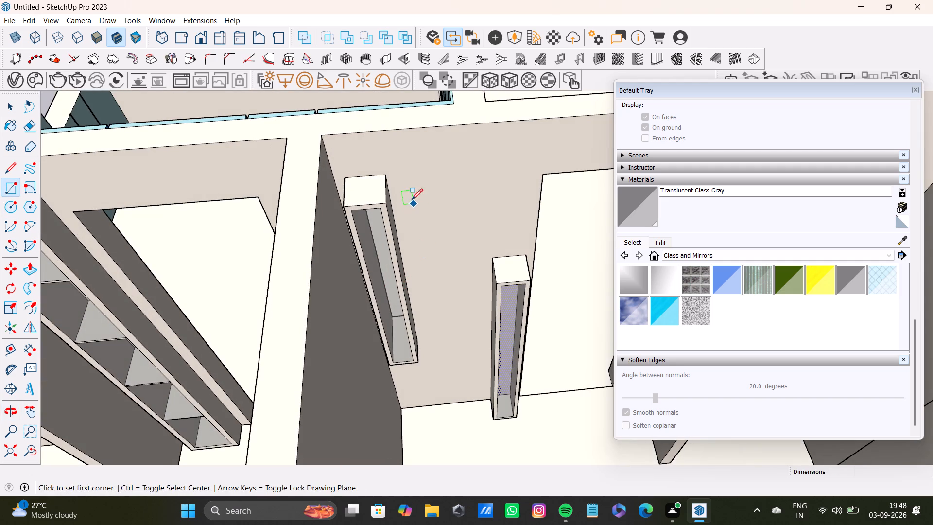
pyautogui.click(410, 196)
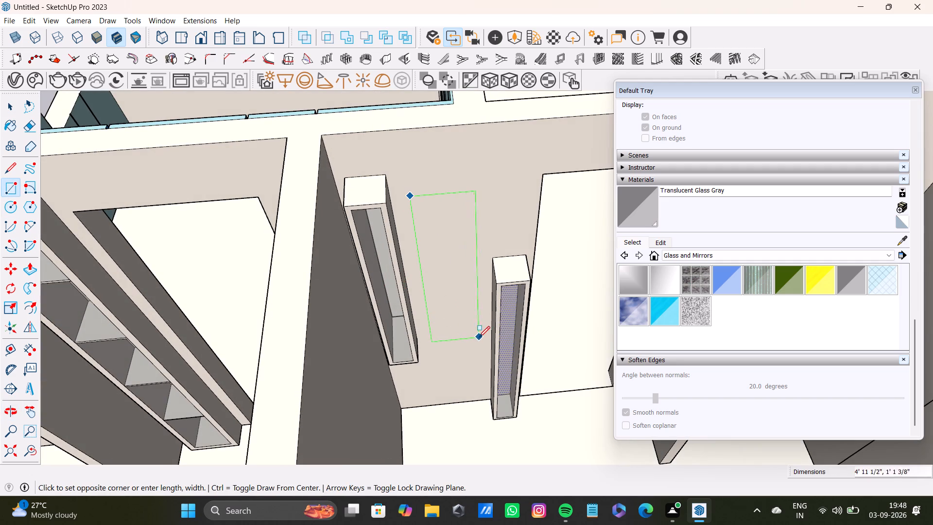
pyautogui.click(484, 338)
pyautogui.press('space')
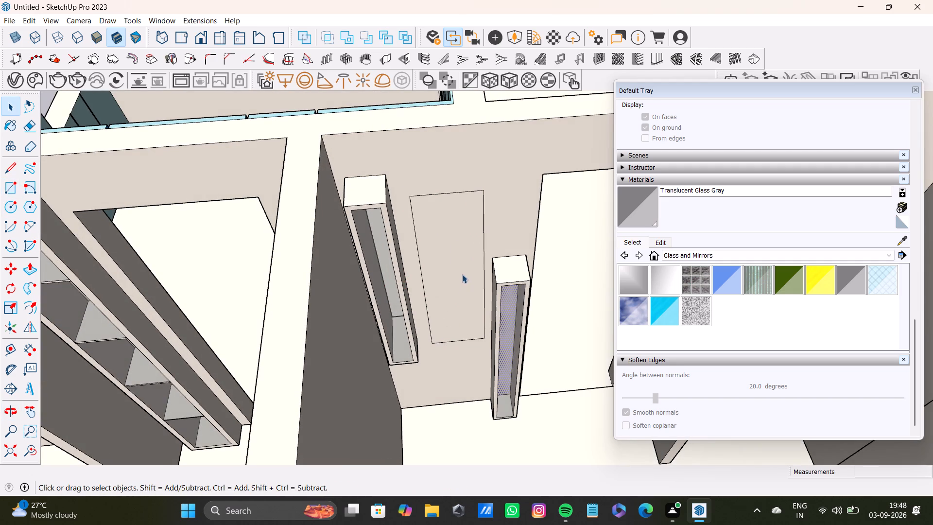
# Move the wall rectangle's vertical edge nearest the corner box outward by about 2 5/8" to widen it.
pyautogui.click(420, 267)
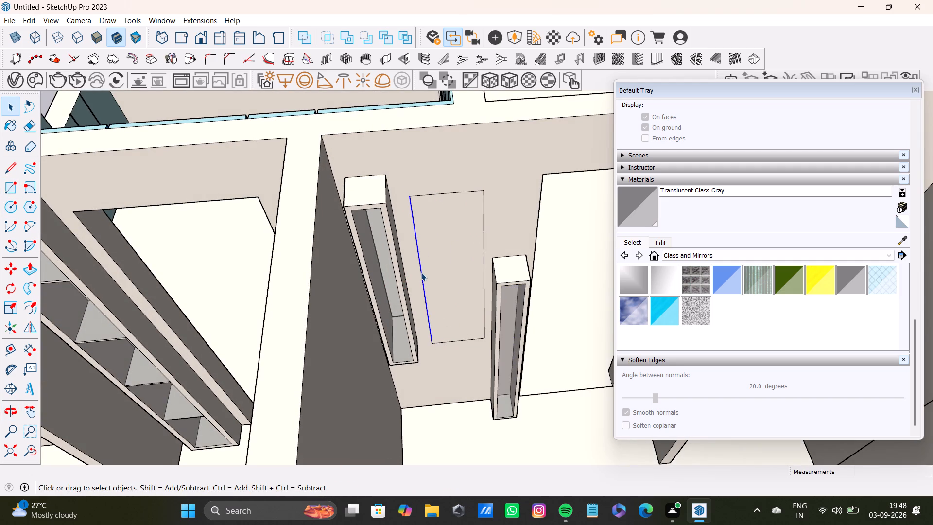
pyautogui.press('m')
pyautogui.click(433, 343)
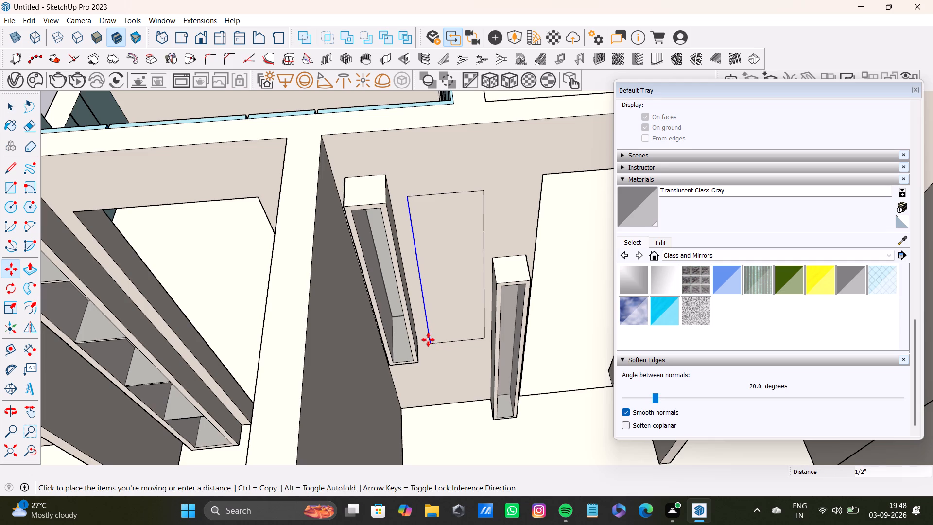
pyautogui.click(422, 339)
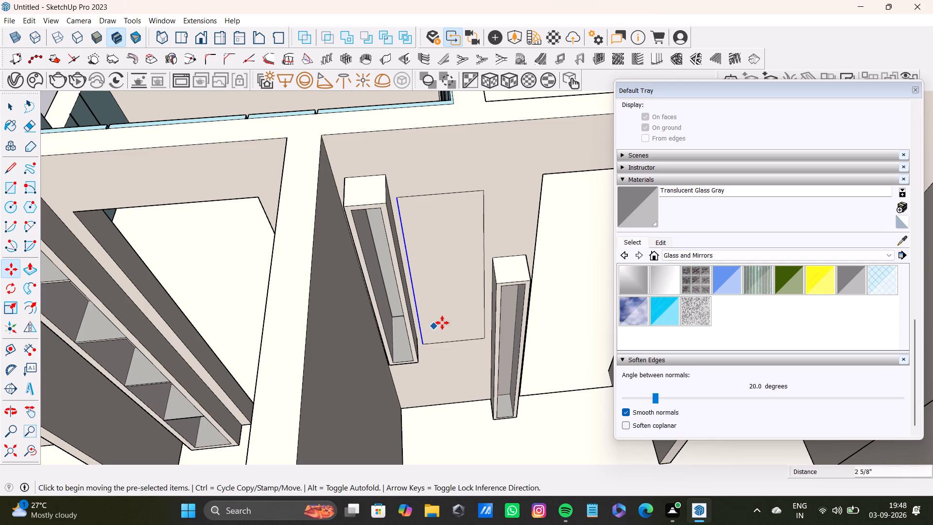
pyautogui.press('space')
# Push/Pull the rectangle between the boxes slightly out from the wall to form a thin panel.
pyautogui.moveTo(473, 312); pyautogui.dragTo(418, 271, button='middle')
pyautogui.click(411, 219)
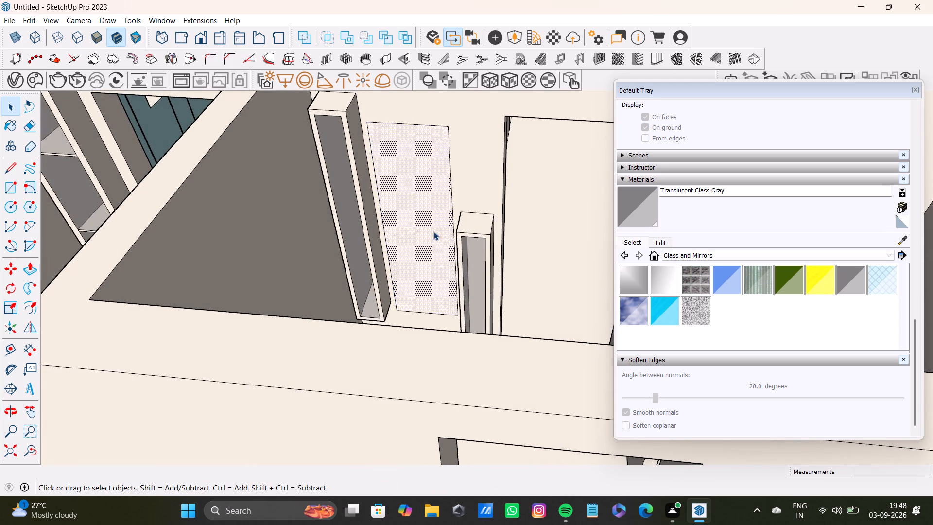
pyautogui.press('p')
pyautogui.moveTo(433, 230); pyautogui.dragTo(433, 238)
pyautogui.press('space')
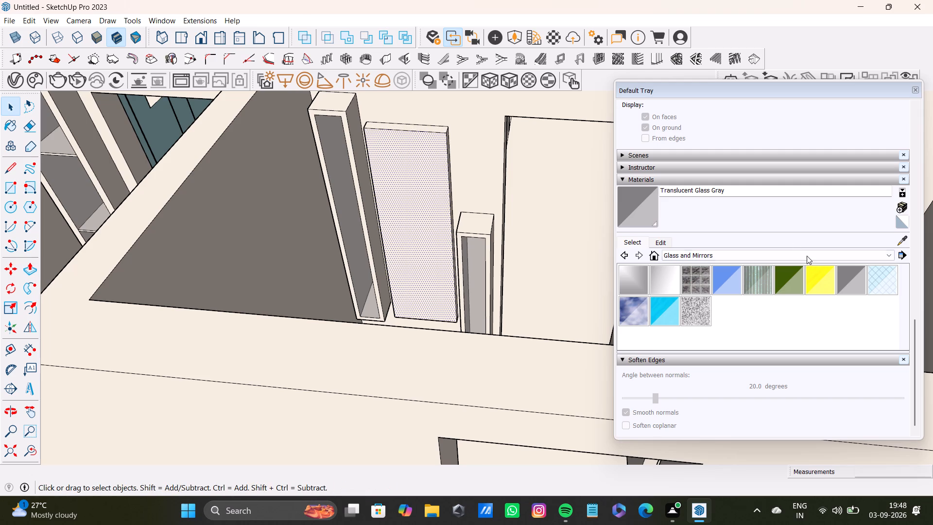
# Paint the front, top and door-side faces of the wall panel with the Mirror 02 material.
pyautogui.click(653, 279)
pyautogui.click(422, 209)
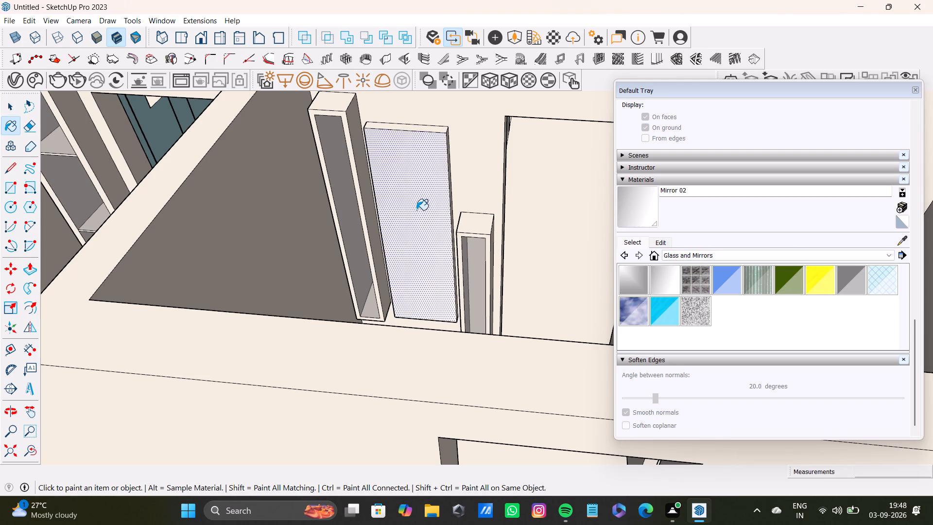
pyautogui.click(437, 131)
pyautogui.moveTo(444, 178); pyautogui.dragTo(386, 210, button='middle')
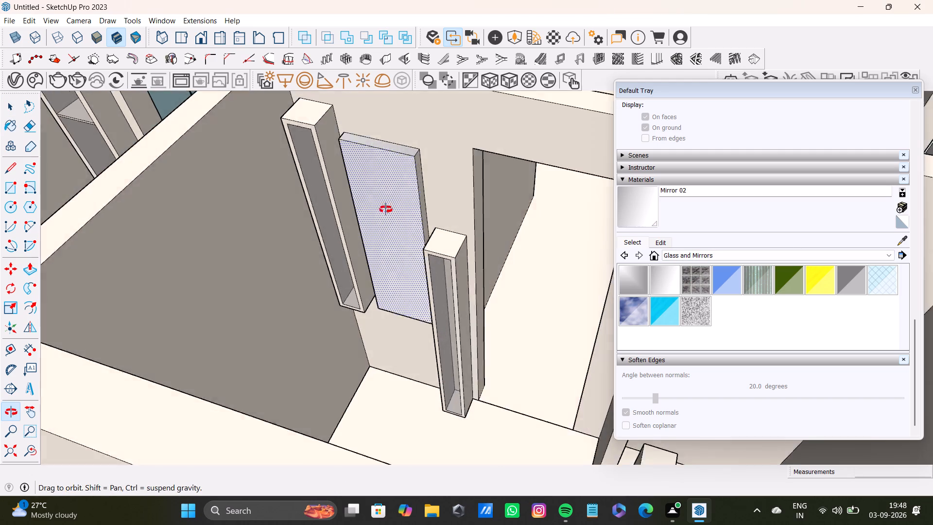
pyautogui.moveTo(386, 210); pyautogui.dragTo(380, 222, button='middle')
pyautogui.scroll(6, 385, 202)
pyautogui.click(428, 188)
# Examine the mirror panel and box units from several angles, along with the surrounding rooms and overall house layout.
pyautogui.scroll(-11, 423, 205)
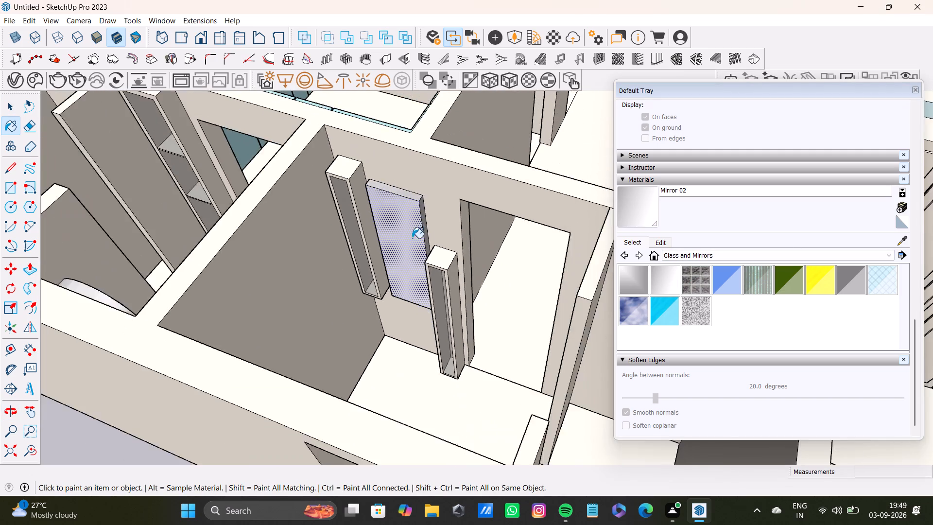
pyautogui.scroll(-2, 412, 238)
pyautogui.moveTo(415, 268); pyautogui.dragTo(135, 367, button='middle')
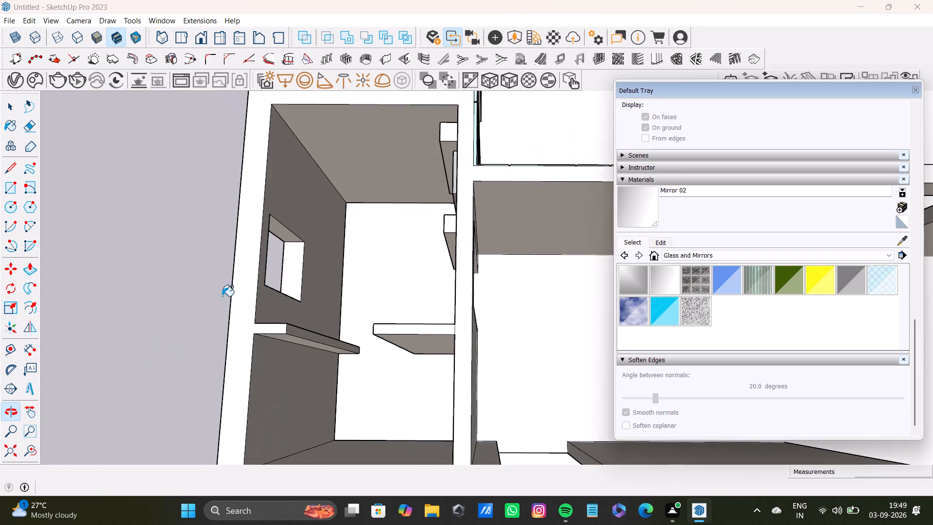
pyautogui.scroll(-3, 293, 266)
pyautogui.keyDown('shift'); pyautogui.moveTo(318, 297); pyautogui.dragTo(415, 290, button='middle'); pyautogui.keyUp('shift')
pyautogui.moveTo(468, 306); pyautogui.dragTo(582, 175, button='middle')
pyautogui.moveTo(452, 306); pyautogui.dragTo(769, 287, button='middle')
pyautogui.scroll(6, 557, 246)
pyautogui.moveTo(467, 252); pyautogui.dragTo(462, 332, button='middle')
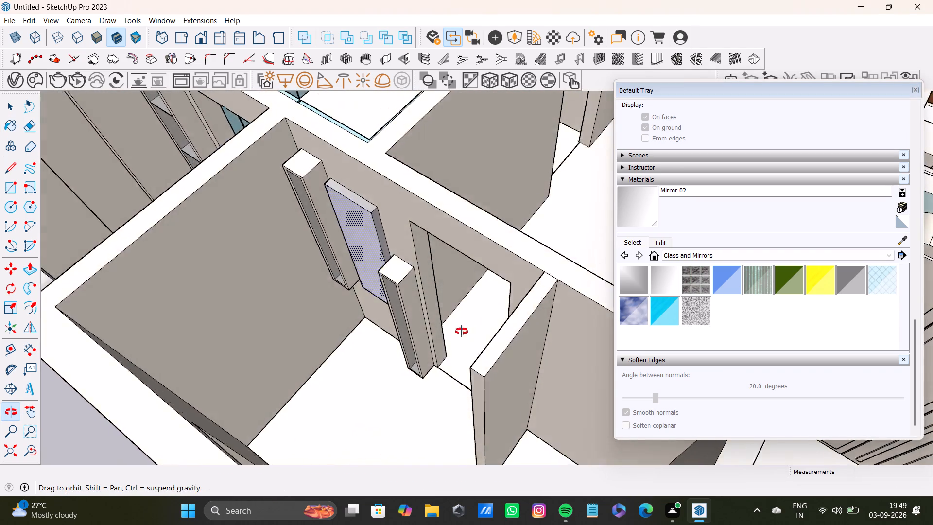
pyautogui.moveTo(462, 332); pyautogui.dragTo(631, 318, button='middle')
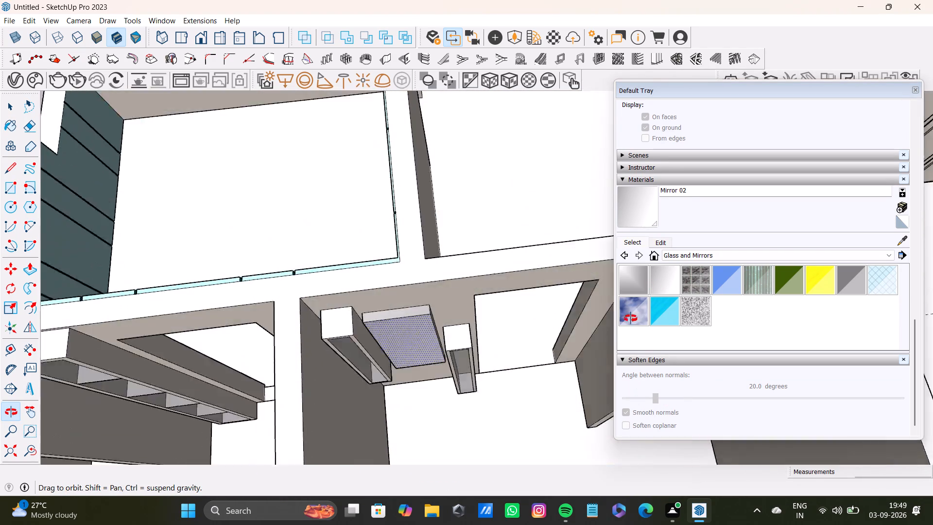
pyautogui.moveTo(631, 318); pyautogui.dragTo(325, 295, button='middle')
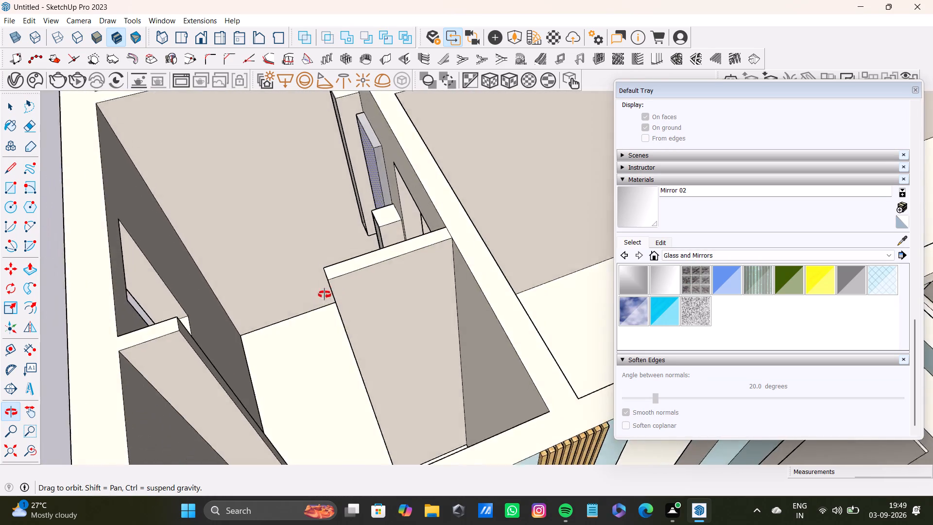
pyautogui.moveTo(325, 295); pyautogui.dragTo(331, 354, button='middle')
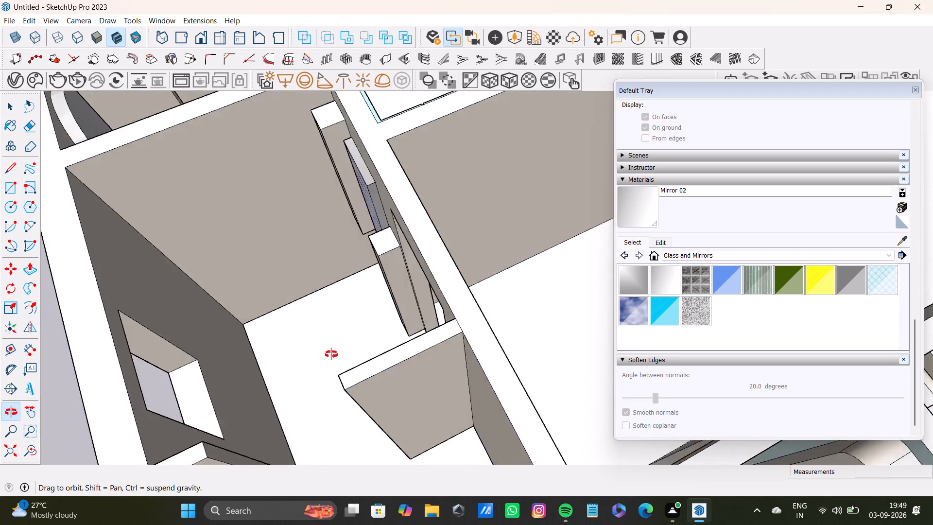
pyautogui.moveTo(331, 354); pyautogui.dragTo(252, 119, button='middle')
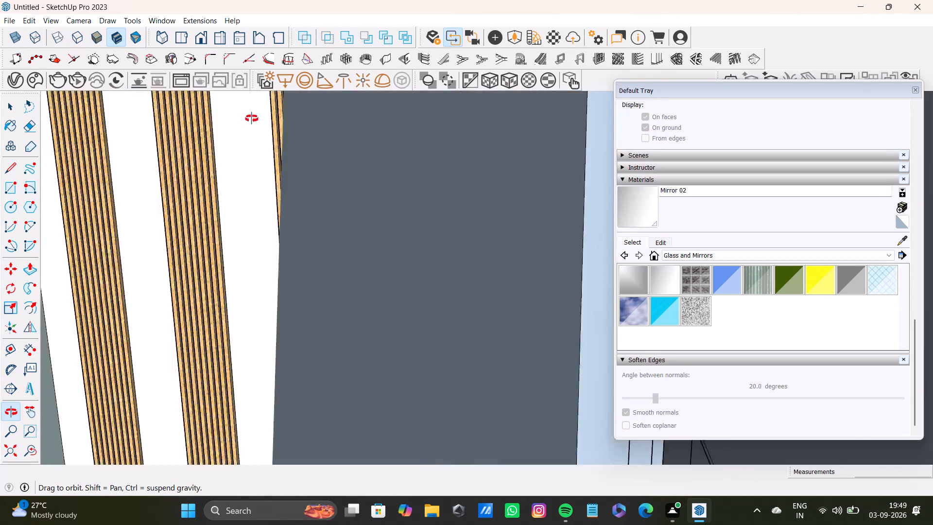
pyautogui.moveTo(252, 119); pyautogui.dragTo(386, 314, button='middle')
pyautogui.scroll(-12, 349, 315)
pyautogui.keyDown('shift'); pyautogui.moveTo(429, 342); pyautogui.dragTo(330, 333, button='middle'); pyautogui.keyUp('shift')
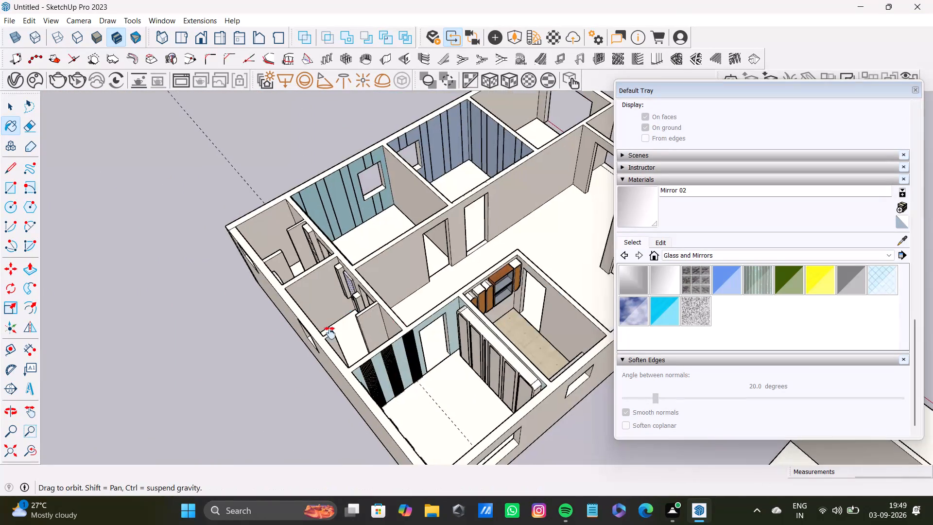
pyautogui.keyDown('shift'); pyautogui.moveTo(330, 333); pyautogui.dragTo(285, 363, button='middle'); pyautogui.keyUp('shift')
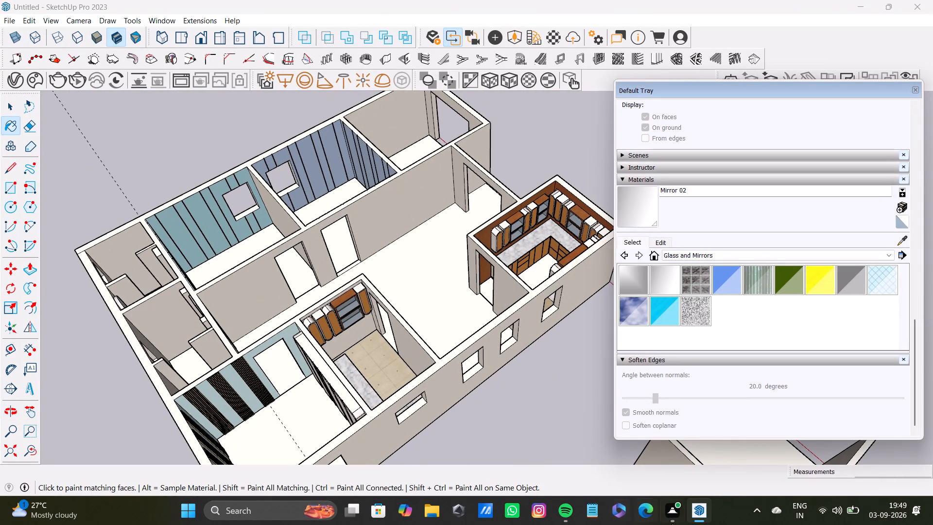
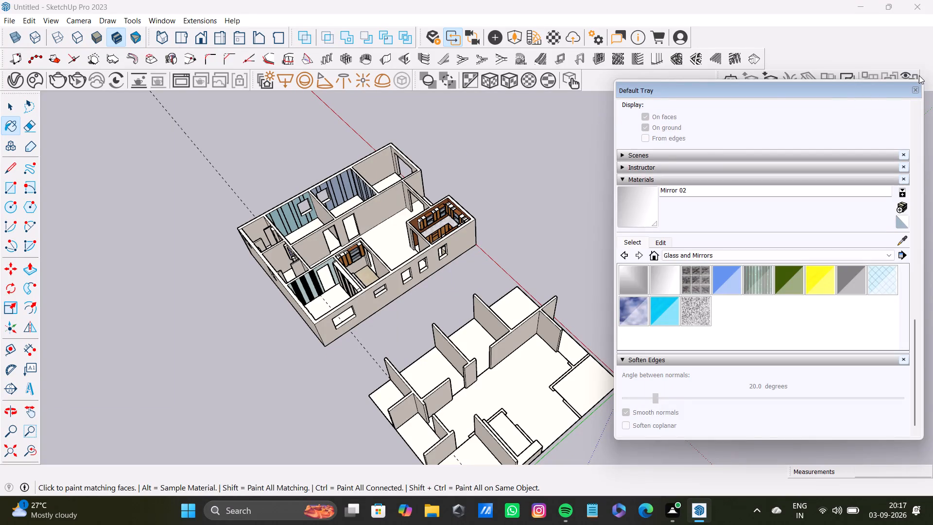
# Close the floating Default Tray to leave the full house model unobstructed.
pyautogui.click(915, 90)
pyautogui.scroll(10, 341, 306)
pyautogui.moveTo(343, 235); pyautogui.dragTo(392, 276, button='middle')
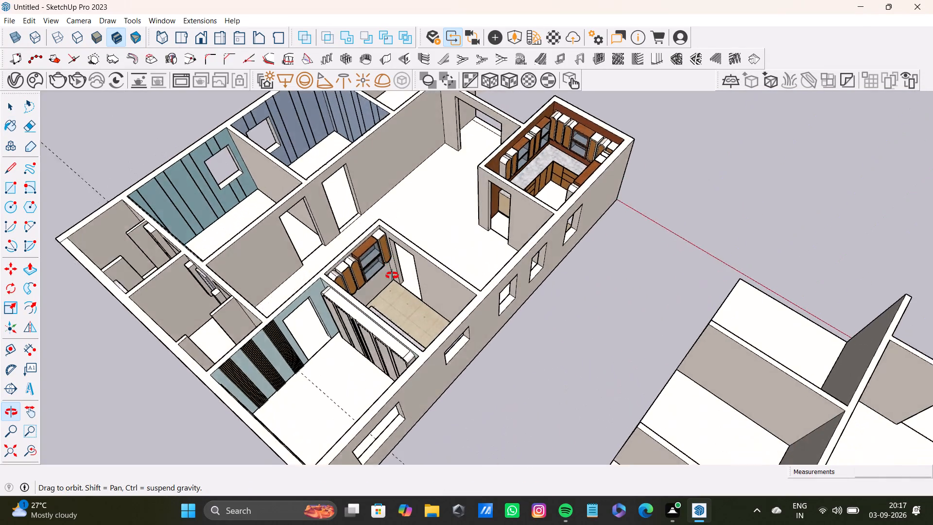
pyautogui.moveTo(392, 276); pyautogui.dragTo(162, 271, button='middle')
pyautogui.scroll(-5, 340, 244)
pyautogui.keyDown('shift'); pyautogui.moveTo(358, 276); pyautogui.dragTo(368, 298, button='middle'); pyautogui.keyUp('shift')
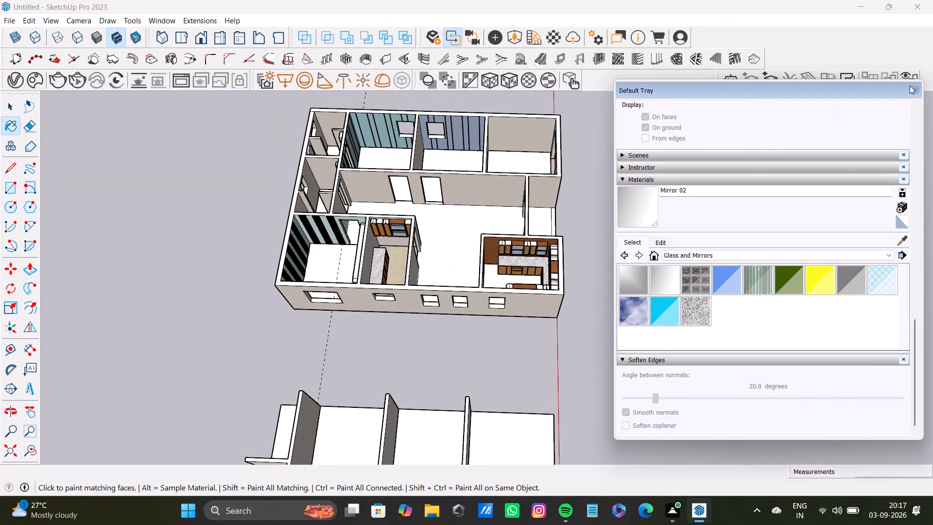
pyautogui.click(916, 86)
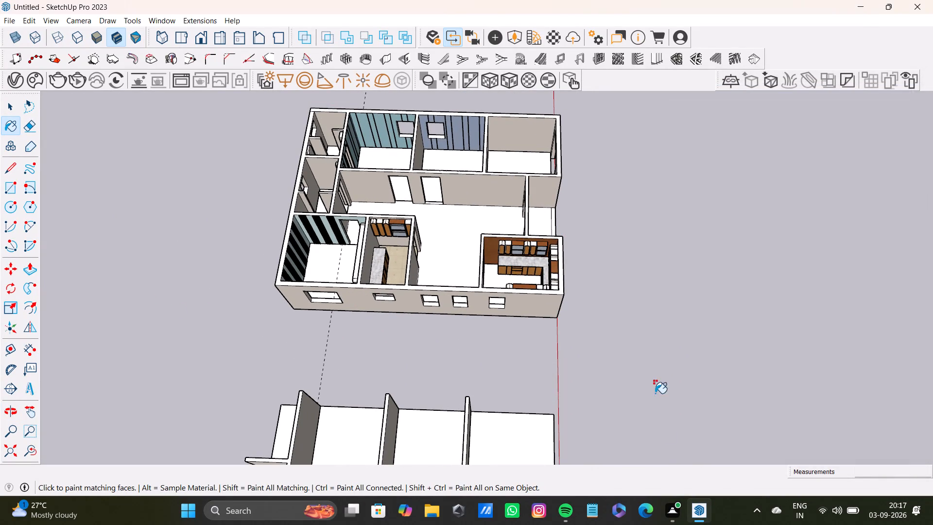
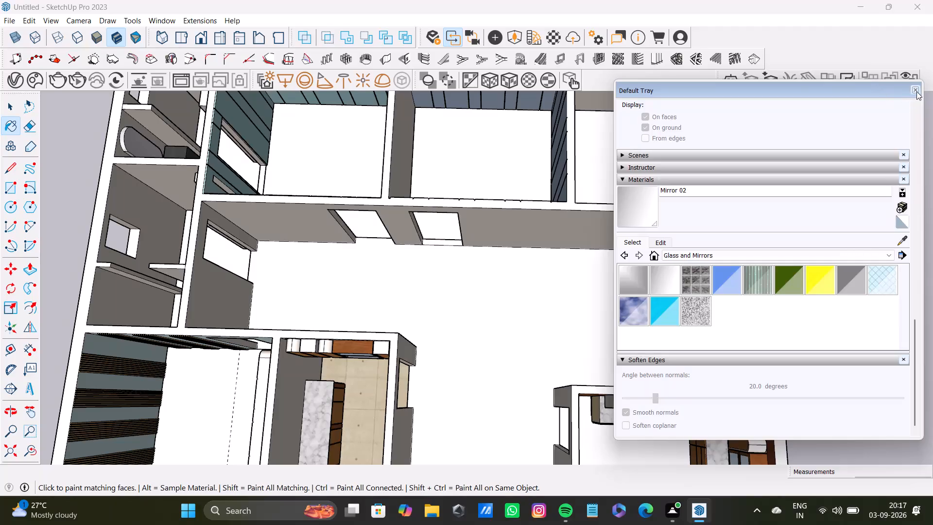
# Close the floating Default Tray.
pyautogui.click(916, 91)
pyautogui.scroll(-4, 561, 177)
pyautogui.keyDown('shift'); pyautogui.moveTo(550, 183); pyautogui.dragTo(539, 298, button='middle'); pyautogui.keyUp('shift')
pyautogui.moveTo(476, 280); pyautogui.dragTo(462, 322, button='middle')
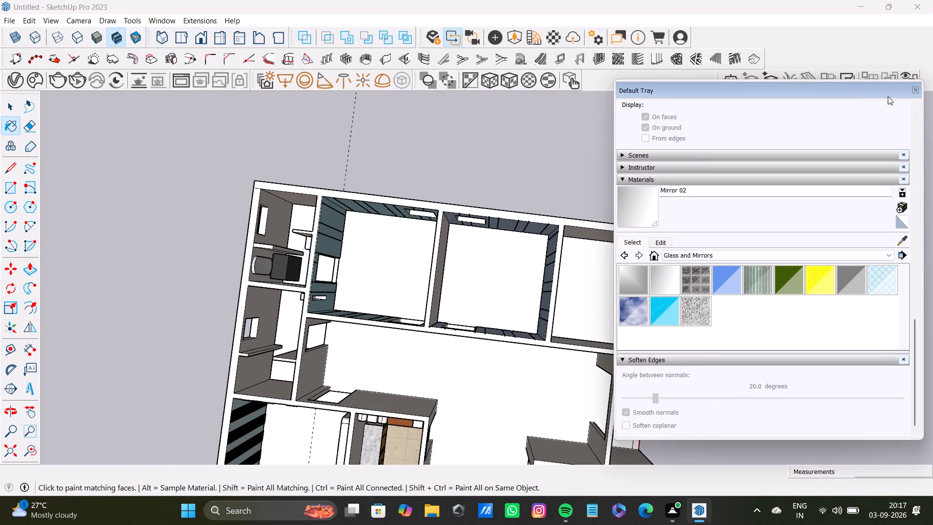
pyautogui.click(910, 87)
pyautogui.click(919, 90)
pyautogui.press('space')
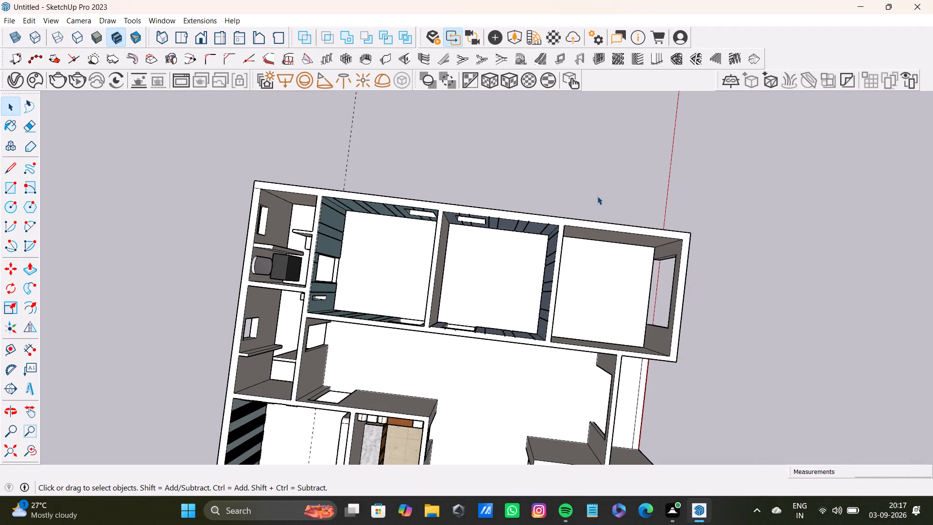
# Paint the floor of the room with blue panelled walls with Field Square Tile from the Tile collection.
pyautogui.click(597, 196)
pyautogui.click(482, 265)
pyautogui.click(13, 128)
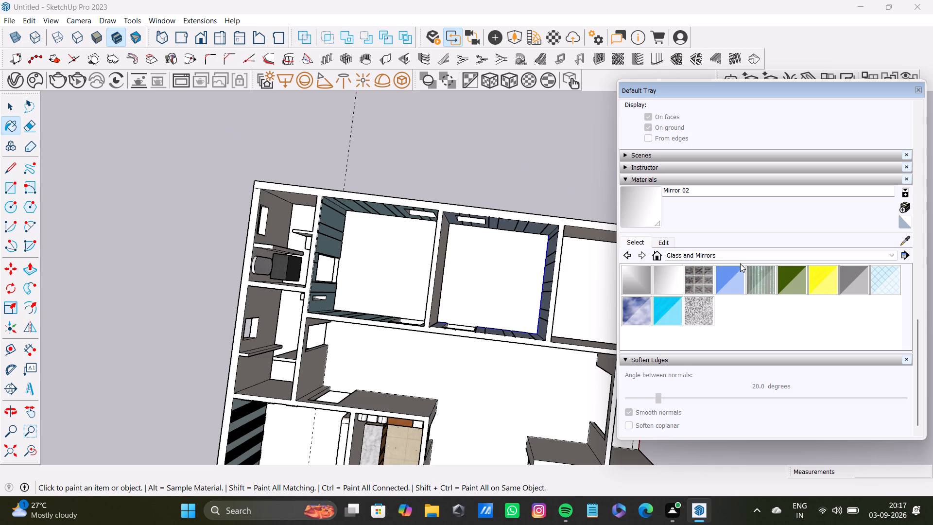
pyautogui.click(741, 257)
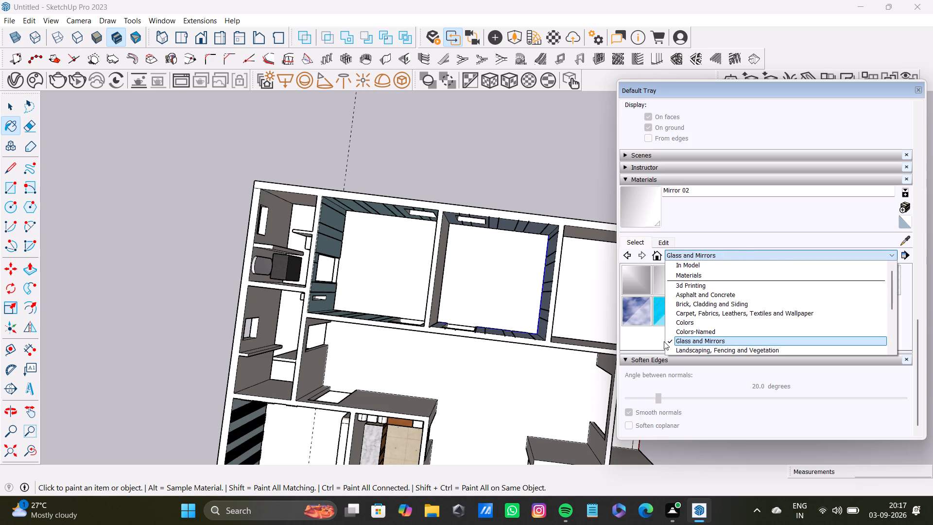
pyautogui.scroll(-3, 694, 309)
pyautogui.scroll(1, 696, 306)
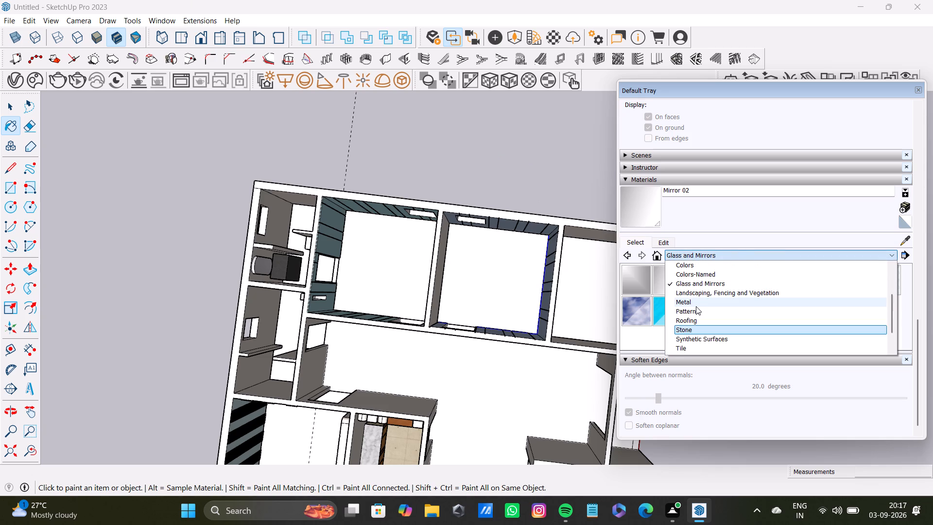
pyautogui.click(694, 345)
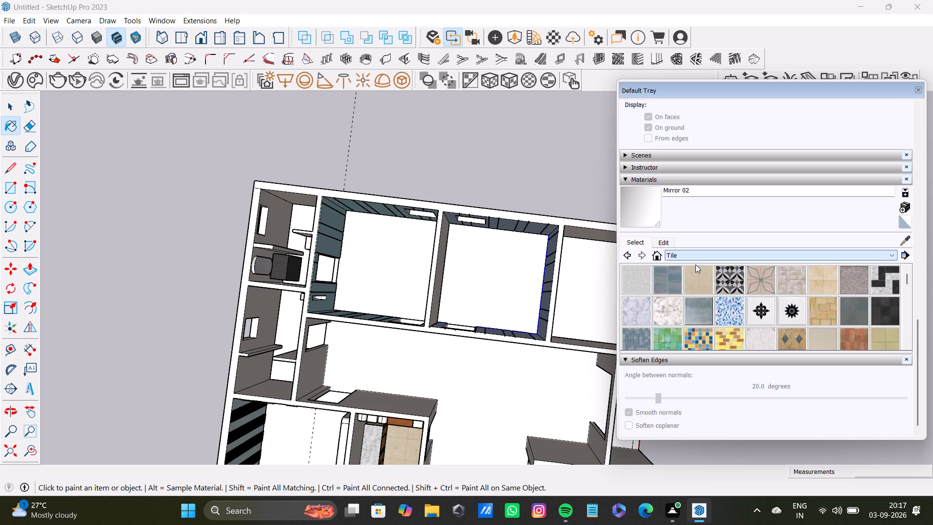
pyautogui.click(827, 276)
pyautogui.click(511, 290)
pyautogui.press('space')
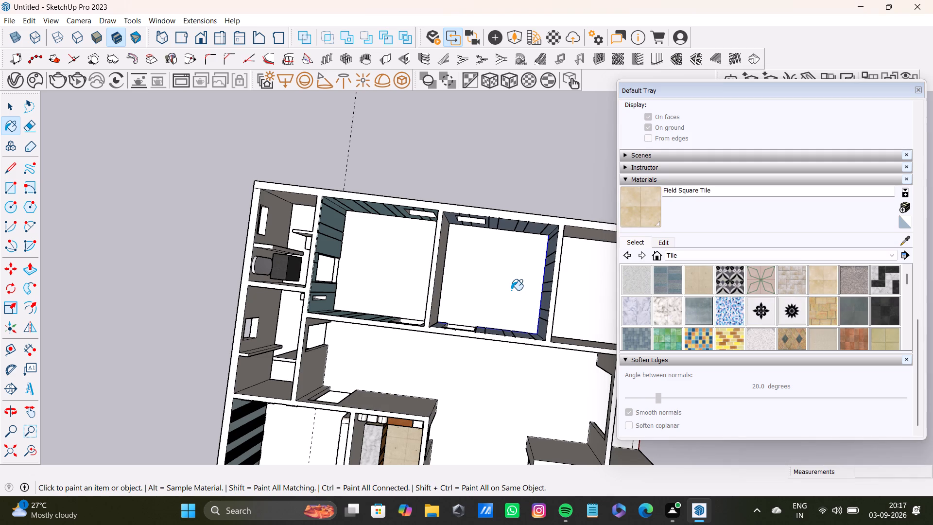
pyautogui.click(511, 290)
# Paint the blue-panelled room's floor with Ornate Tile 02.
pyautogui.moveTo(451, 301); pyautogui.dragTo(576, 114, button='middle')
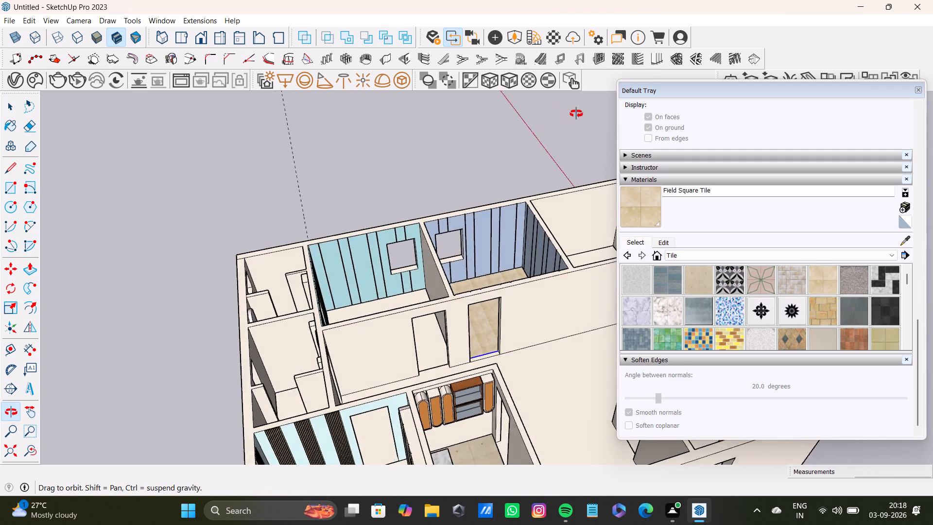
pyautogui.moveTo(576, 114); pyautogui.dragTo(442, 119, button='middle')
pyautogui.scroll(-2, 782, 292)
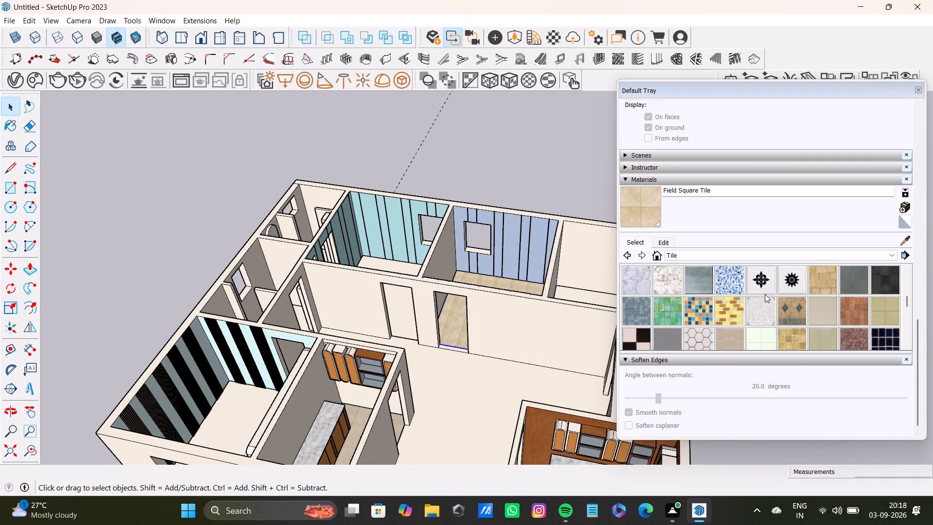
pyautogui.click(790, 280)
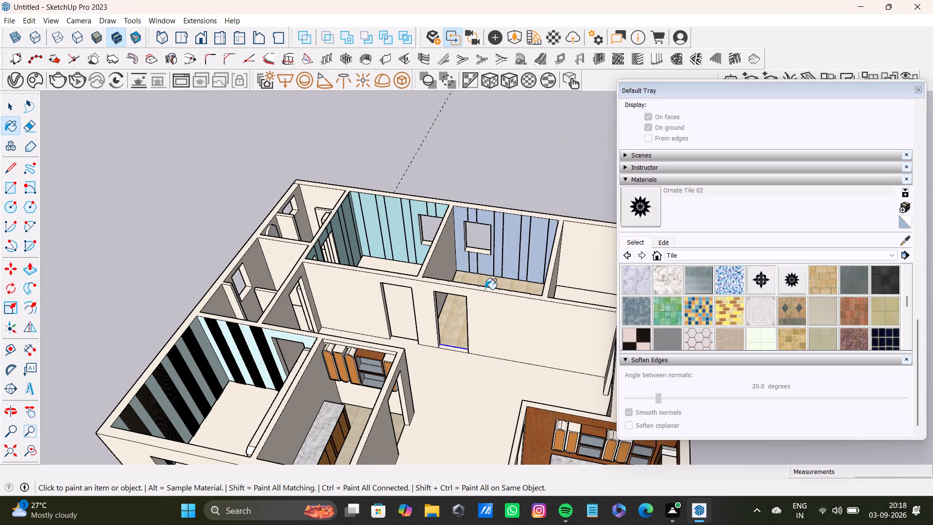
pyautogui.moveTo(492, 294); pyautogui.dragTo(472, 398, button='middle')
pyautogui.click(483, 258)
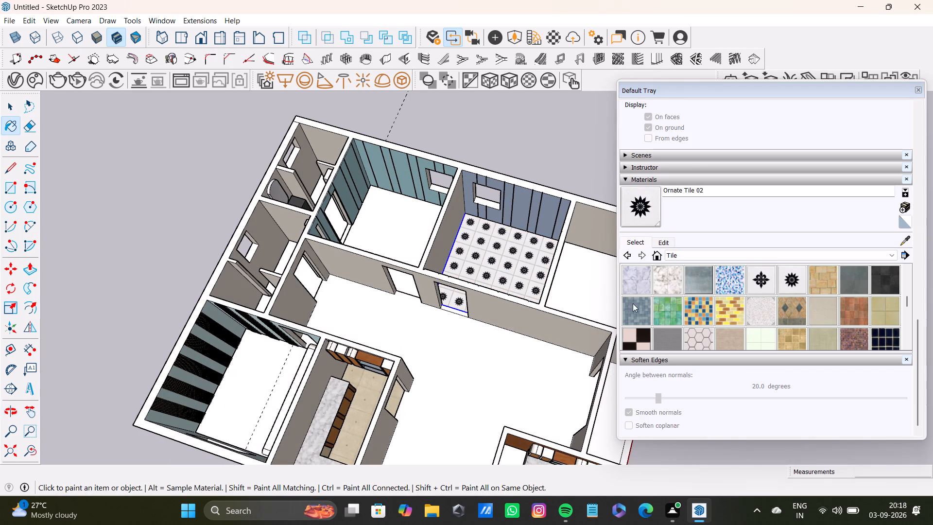
# Paint the floors of the blue-panelled room and the adjoining teal-panelled room with Tile Canvas.
pyautogui.click(818, 309)
pyautogui.click(500, 247)
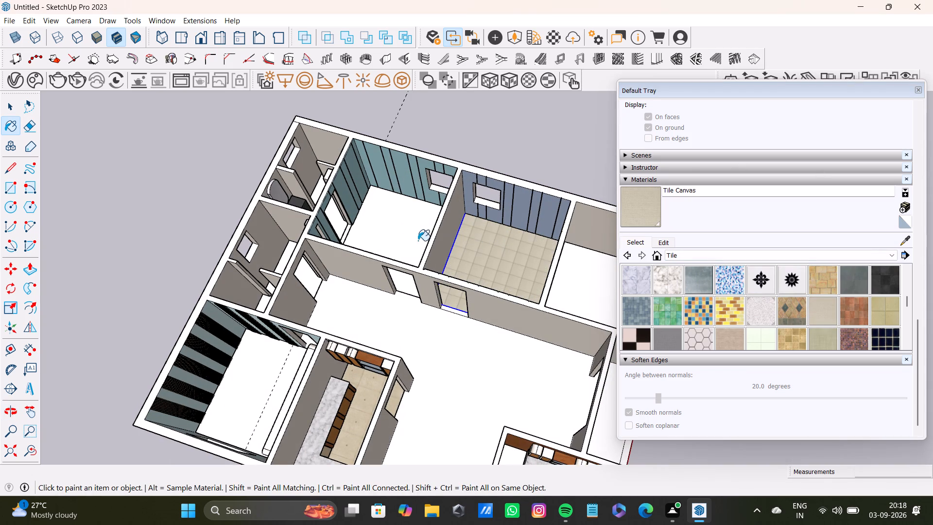
pyautogui.click(411, 221)
# Paint the floors of the two small partitioned rooms at the end of the house with Square Glass Tile 01.
pyautogui.scroll(-5, 409, 247)
pyautogui.moveTo(409, 248); pyautogui.dragTo(570, 149, button='middle')
pyautogui.scroll(4, 509, 194)
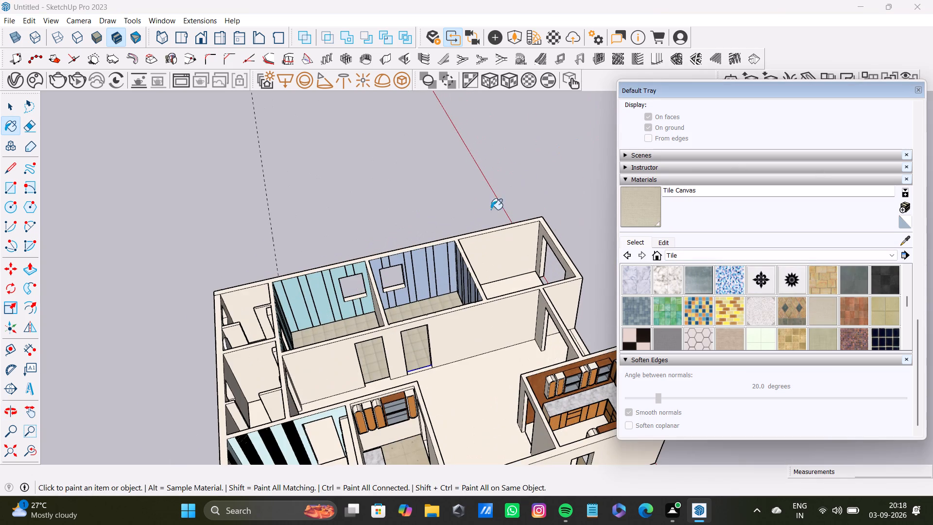
pyautogui.scroll(-5, 420, 289)
pyautogui.moveTo(392, 320); pyautogui.dragTo(353, 457, button='middle')
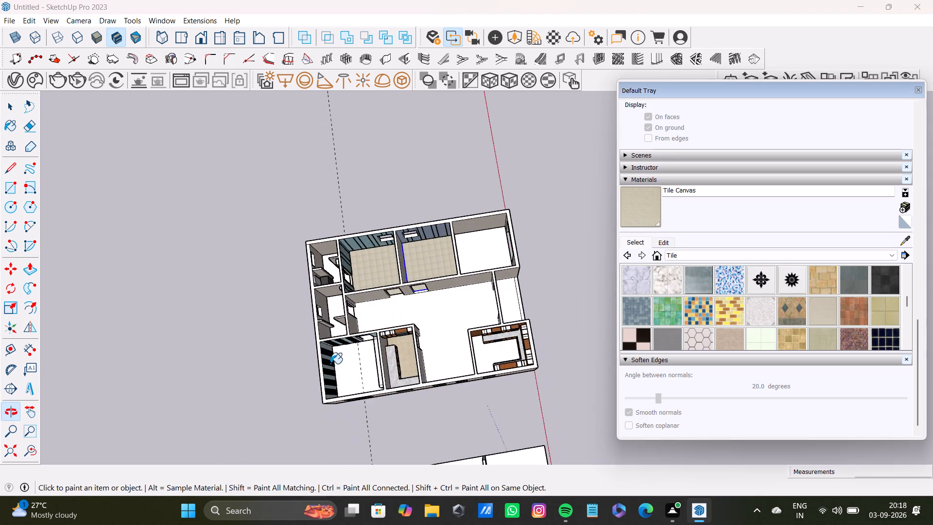
pyautogui.scroll(12, 323, 344)
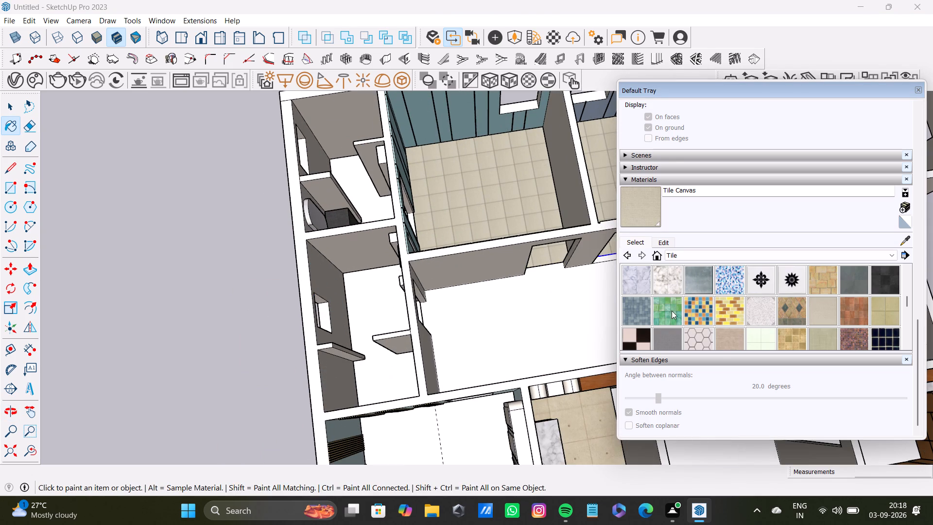
pyautogui.click(641, 309)
pyautogui.click(372, 299)
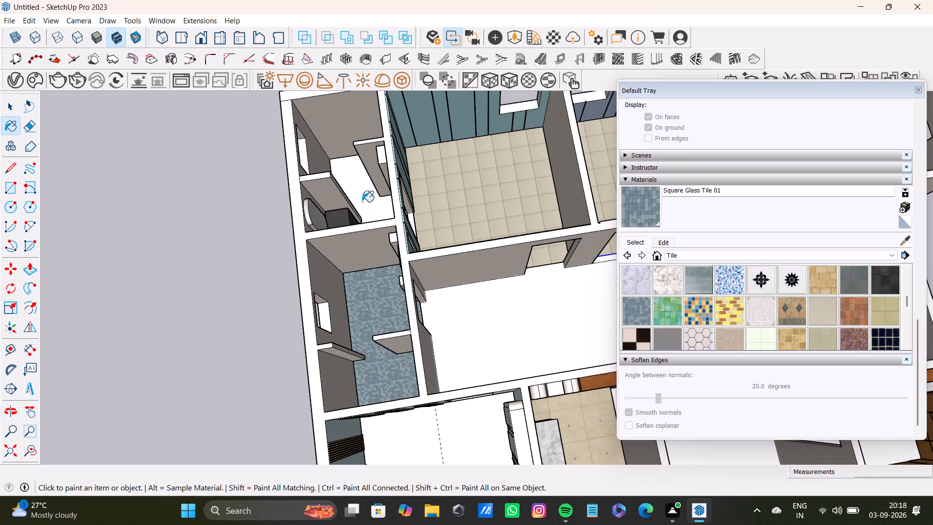
pyautogui.click(365, 199)
# Examine the tiled floors of the two small rooms and the doorways and striped-panel room around them.
pyautogui.scroll(-4, 383, 266)
pyautogui.moveTo(406, 274); pyautogui.dragTo(595, 154, button='middle')
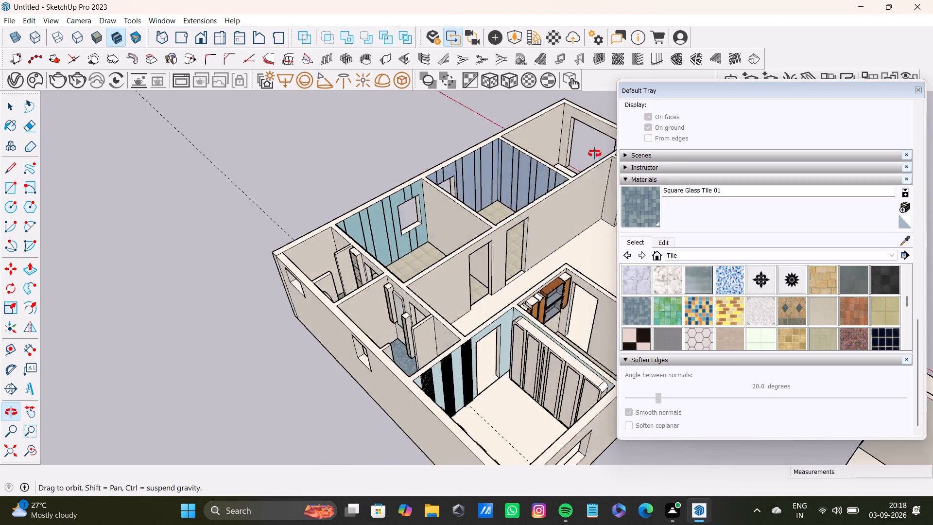
pyautogui.moveTo(595, 154); pyautogui.dragTo(684, 309, button='middle')
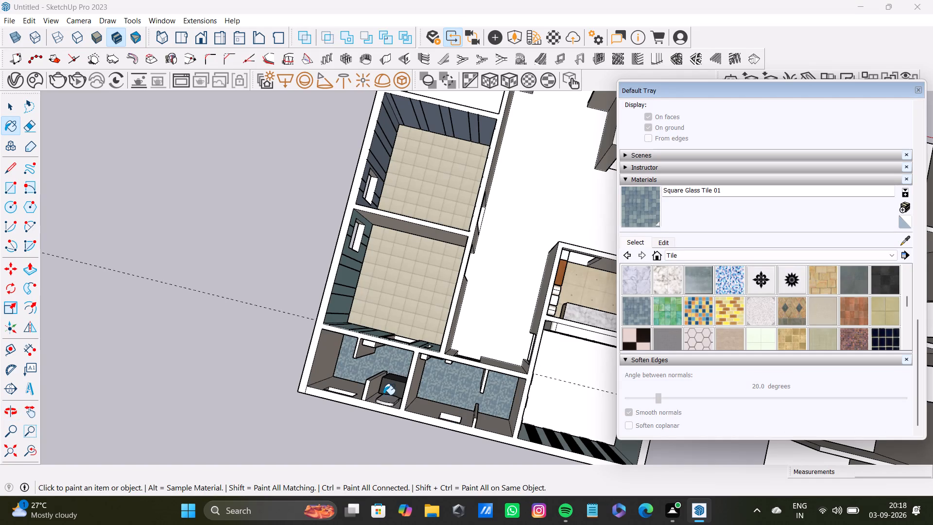
pyautogui.scroll(7, 383, 395)
pyautogui.moveTo(453, 388); pyautogui.dragTo(57, 150, button='middle')
pyautogui.moveTo(413, 250); pyautogui.dragTo(385, 308, button='middle')
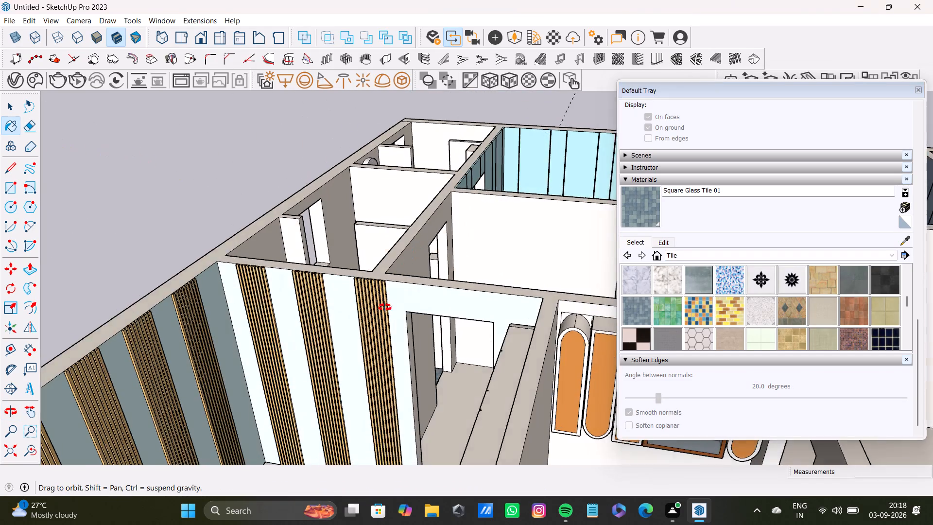
pyautogui.moveTo(385, 308); pyautogui.dragTo(267, 285, button='middle')
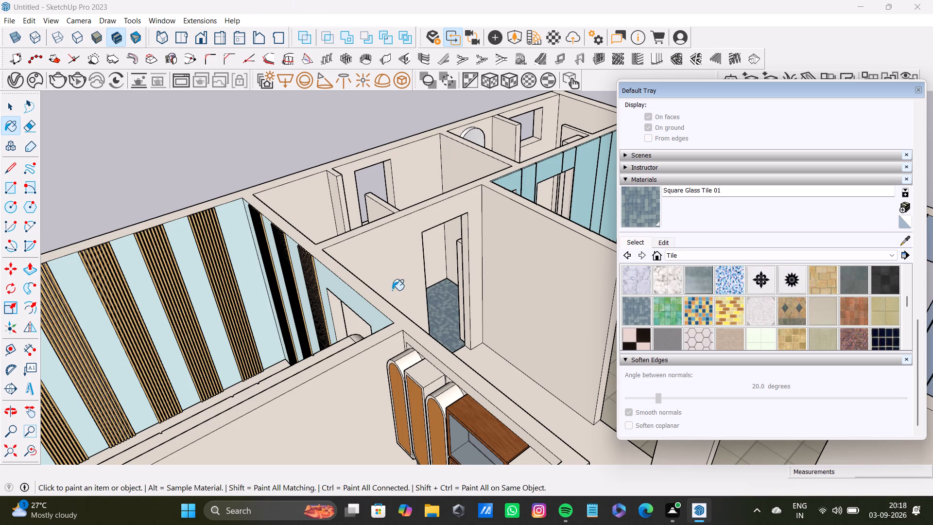
pyautogui.scroll(-5, 344, 291)
pyautogui.press('space')
pyautogui.scroll(-8, 307, 256)
pyautogui.press('space')
pyautogui.scroll(-4, 285, 249)
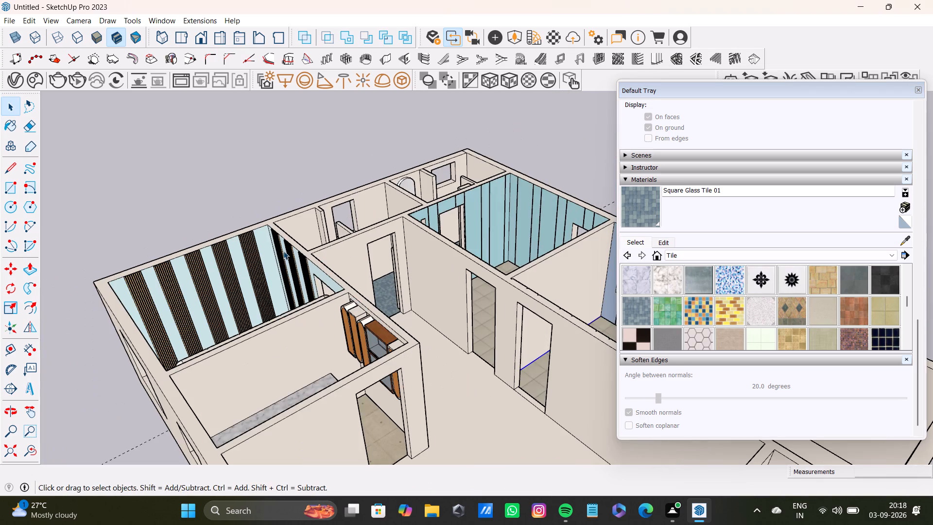
pyautogui.moveTo(283, 254); pyautogui.dragTo(451, 420, button='middle')
pyautogui.scroll(-4, 348, 240)
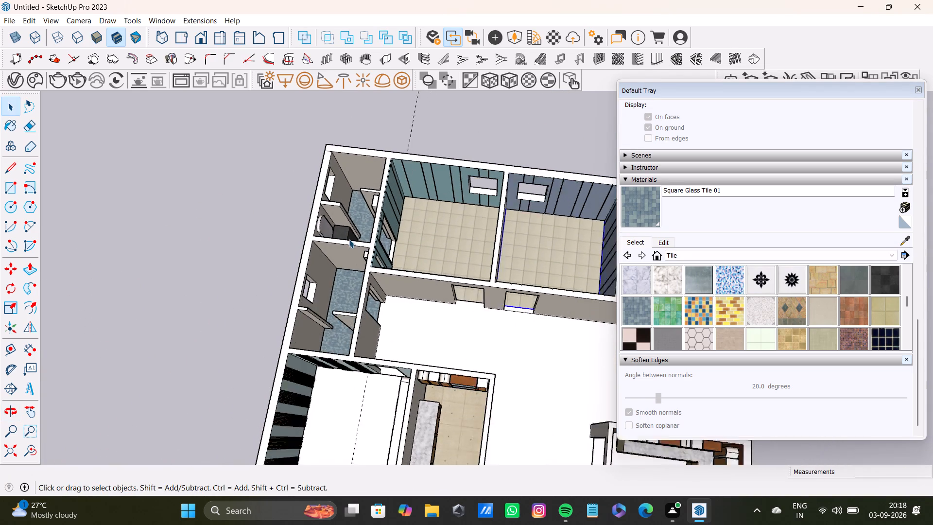
# Examine the tiled bedrooms and the whole house layout from several sides, checking which floors are still unpainted.
pyautogui.moveTo(417, 303); pyautogui.dragTo(116, 258, button='middle')
pyautogui.scroll(4, 344, 235)
pyautogui.moveTo(421, 253); pyautogui.dragTo(81, 220, button='middle')
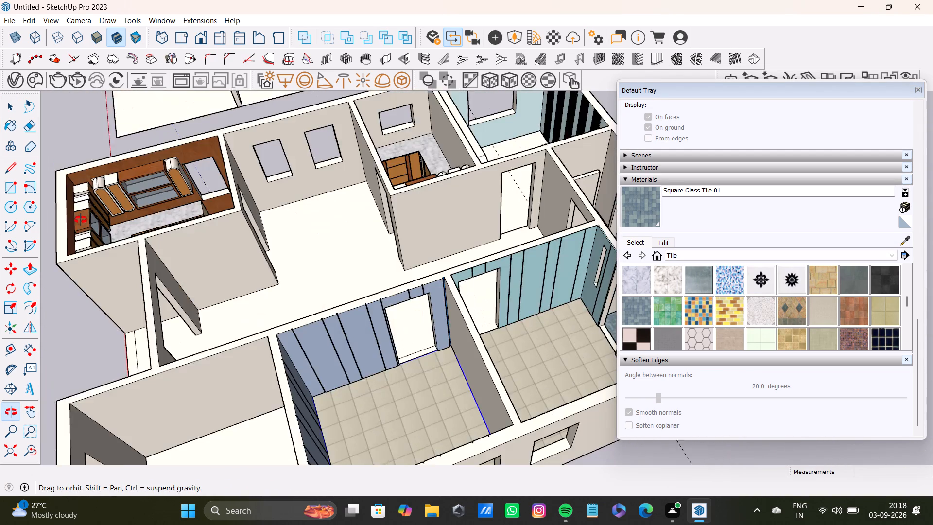
pyautogui.moveTo(81, 220); pyautogui.dragTo(80, 220, button='middle')
pyautogui.moveTo(339, 295); pyautogui.dragTo(416, 317, button='middle')
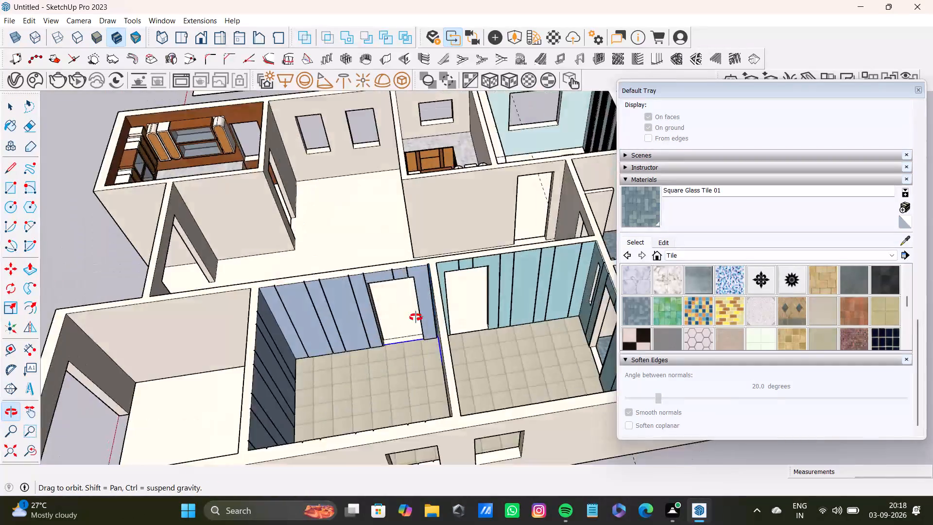
pyautogui.moveTo(416, 317); pyautogui.dragTo(692, 297, button='middle')
pyautogui.moveTo(410, 328); pyautogui.dragTo(567, 300, button='middle')
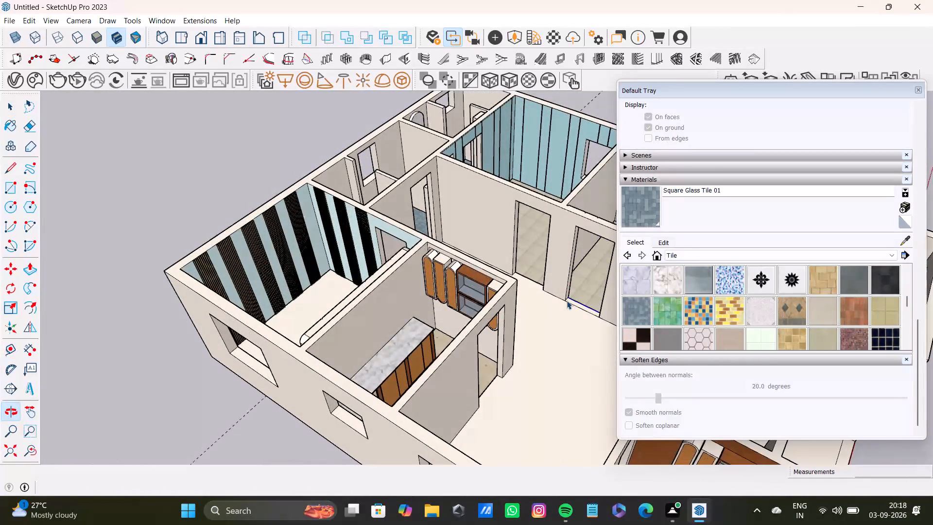
pyautogui.scroll(-5, 370, 242)
pyautogui.keyDown('shift'); pyautogui.moveTo(416, 237); pyautogui.dragTo(346, 227, button='middle'); pyautogui.keyUp('shift')
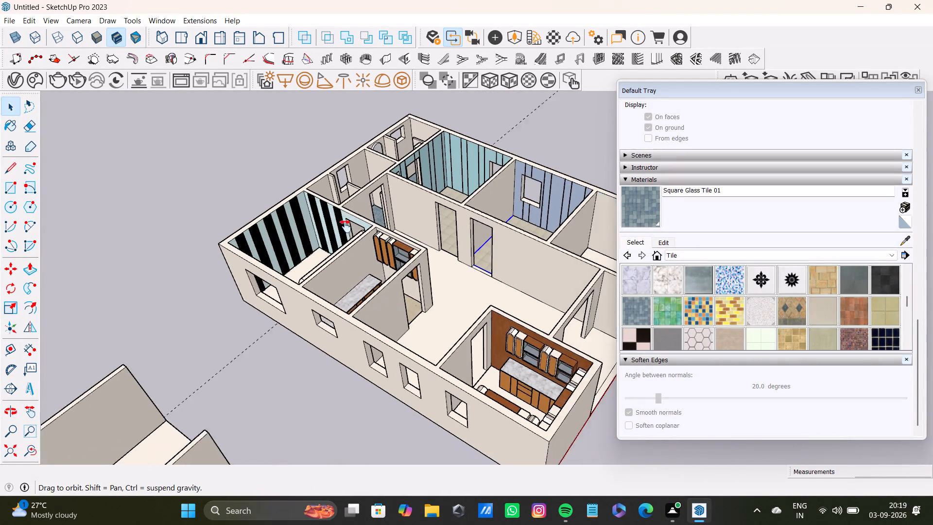
pyautogui.keyDown('shift'); pyautogui.moveTo(346, 227); pyautogui.dragTo(315, 239, button='middle'); pyautogui.keyUp('shift')
pyautogui.moveTo(371, 241); pyautogui.dragTo(542, 404, button='middle')
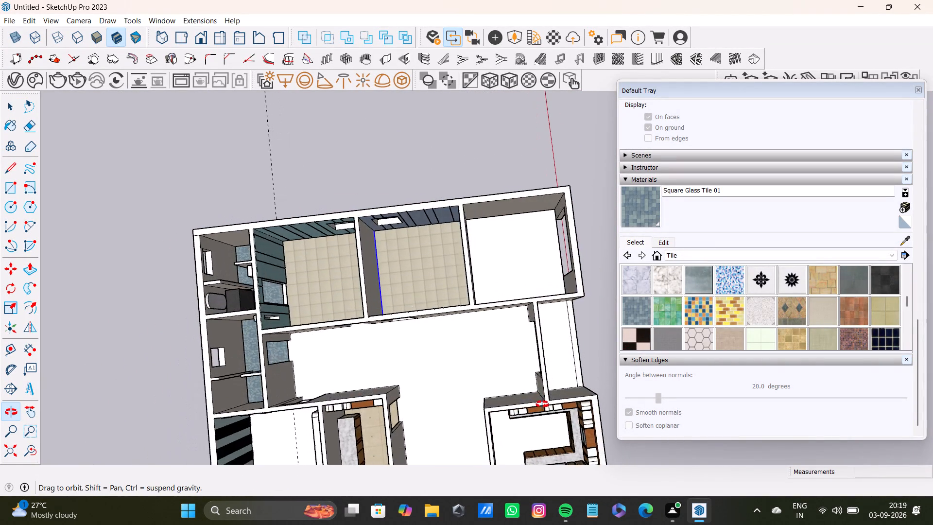
pyautogui.moveTo(542, 404); pyautogui.dragTo(55, 232, button='middle')
pyautogui.scroll(2, 530, 345)
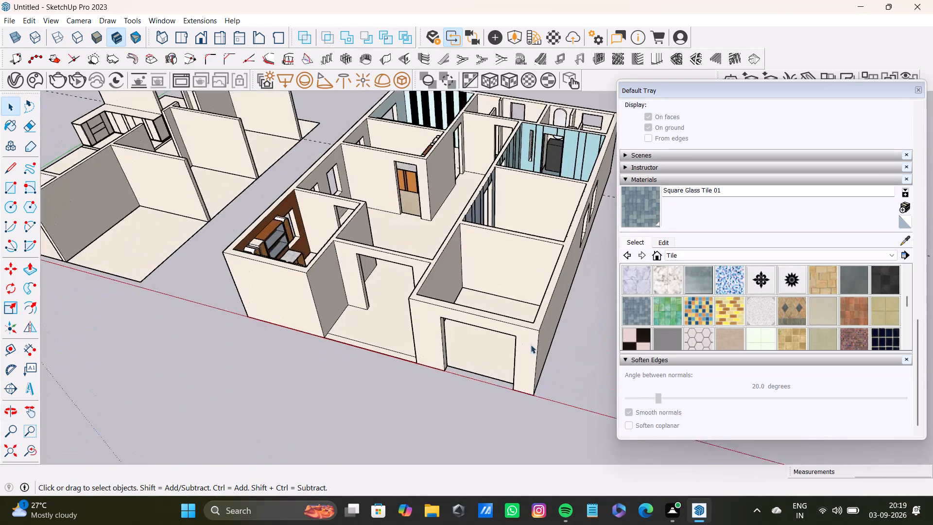
pyautogui.scroll(2, 531, 345)
pyautogui.keyDown('shift'); pyautogui.moveTo(483, 280); pyautogui.dragTo(479, 347, button='middle'); pyautogui.keyUp('shift')
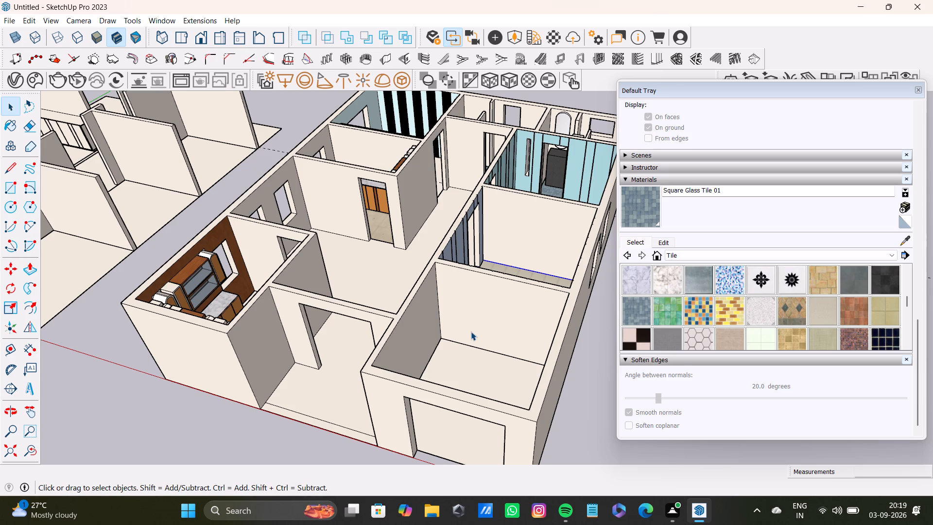
pyautogui.scroll(-4, 467, 364)
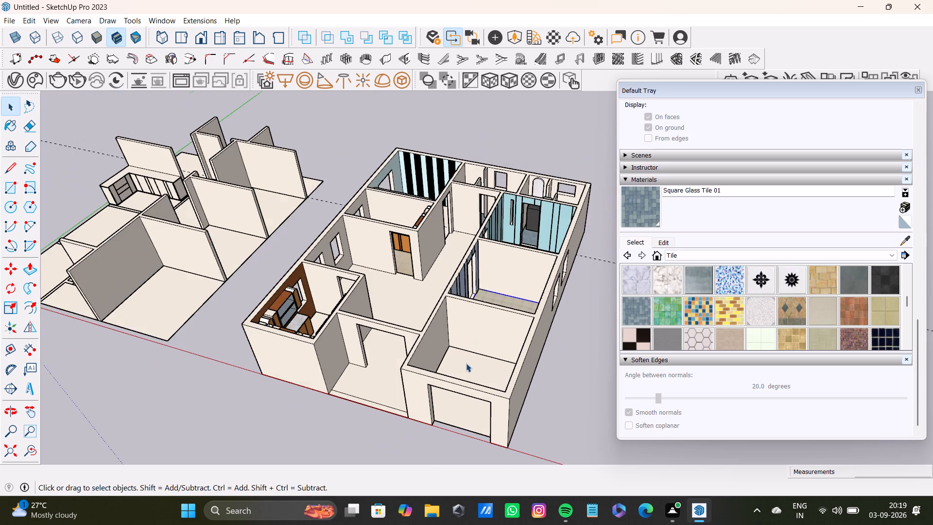
pyautogui.moveTo(466, 363); pyautogui.dragTo(550, 153, button='middle')
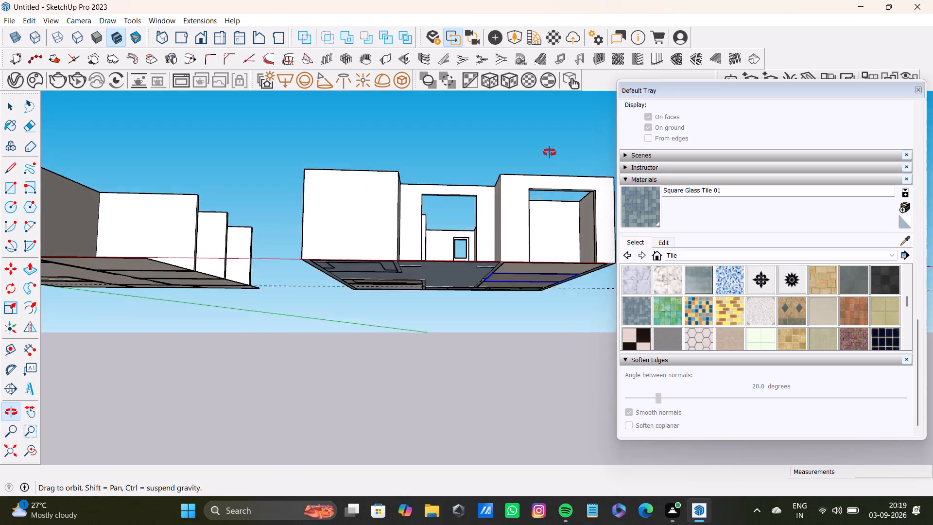
pyautogui.moveTo(550, 153); pyautogui.dragTo(497, 420, button='middle')
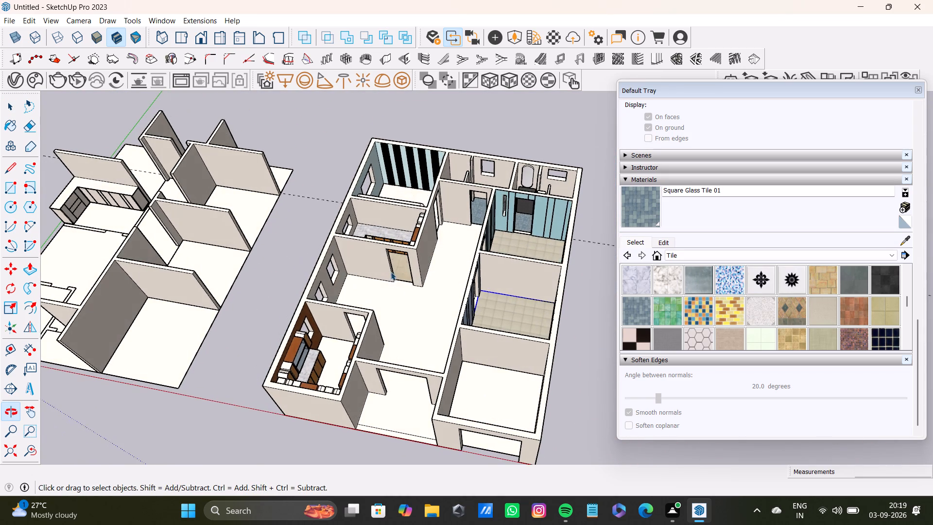
# Sample the Tile Canvas material from a tiled bedroom and paint the striped-panel room's floor with it.
pyautogui.scroll(-4, 397, 268)
pyautogui.moveTo(406, 265); pyautogui.dragTo(397, 395, button='middle')
pyautogui.scroll(8, 390, 248)
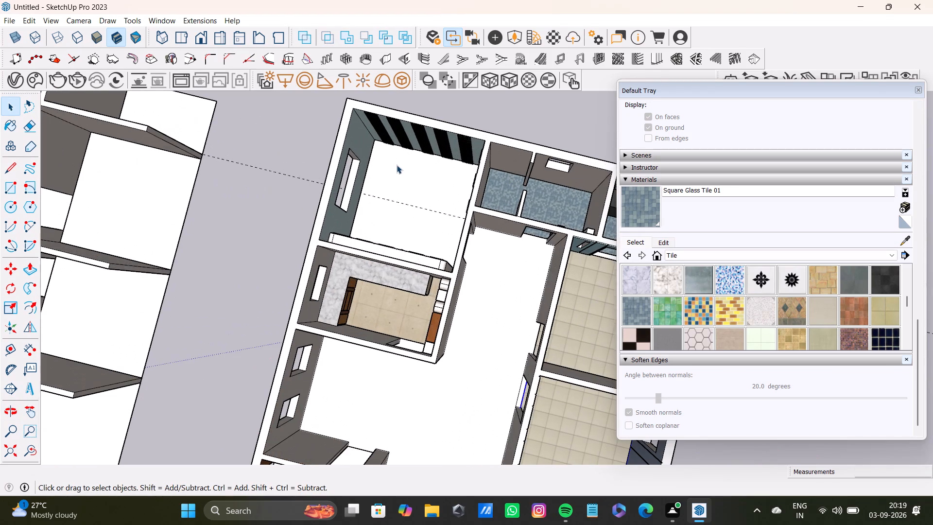
pyautogui.click(404, 184)
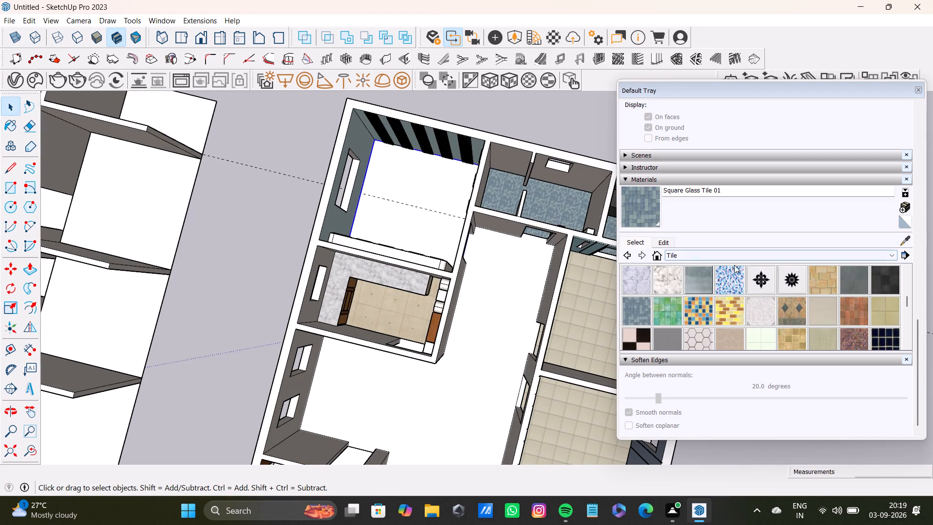
pyautogui.click(903, 242)
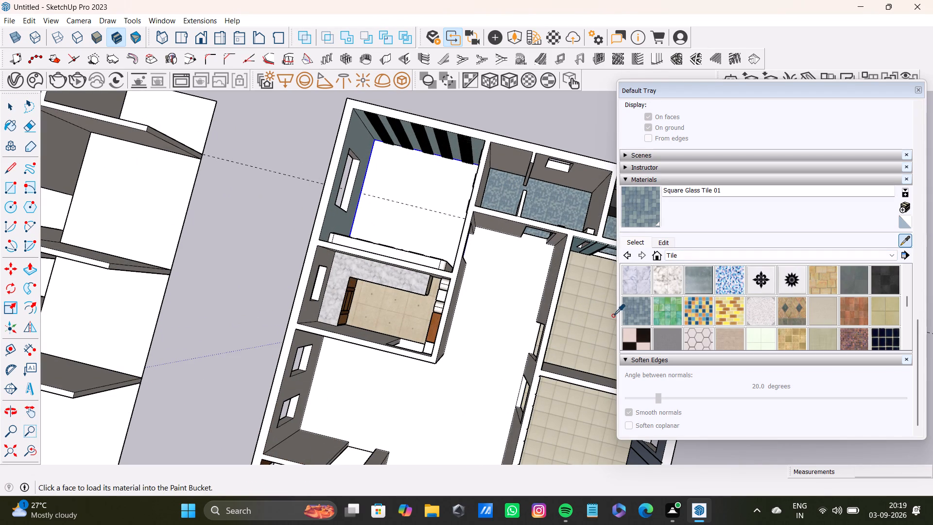
pyautogui.click(590, 322)
pyautogui.click(390, 219)
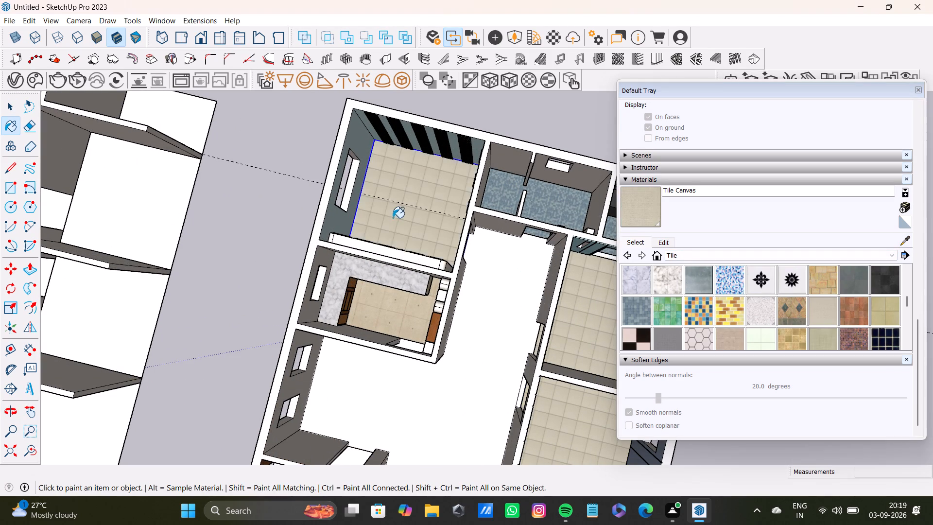
# Sample Concrete Tile from the small counter room's floor and paint the floor of the corner kitchen with it.
pyautogui.scroll(-4, 389, 249)
pyautogui.moveTo(443, 271); pyautogui.dragTo(118, 284, button='middle')
pyautogui.scroll(4, 218, 249)
pyautogui.scroll(-3, 413, 307)
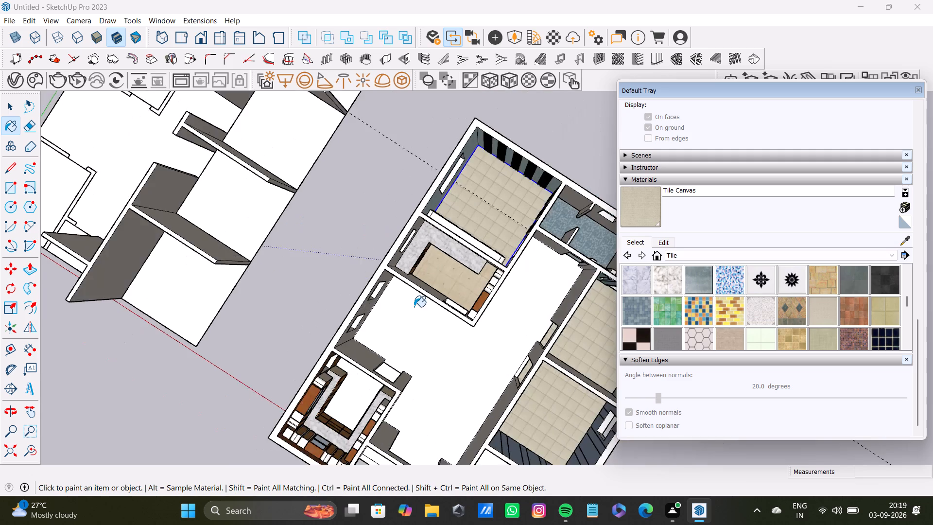
pyautogui.scroll(-4, 414, 307)
pyautogui.moveTo(409, 340); pyautogui.dragTo(419, 234, button='middle')
pyautogui.scroll(5, 400, 279)
pyautogui.press('space')
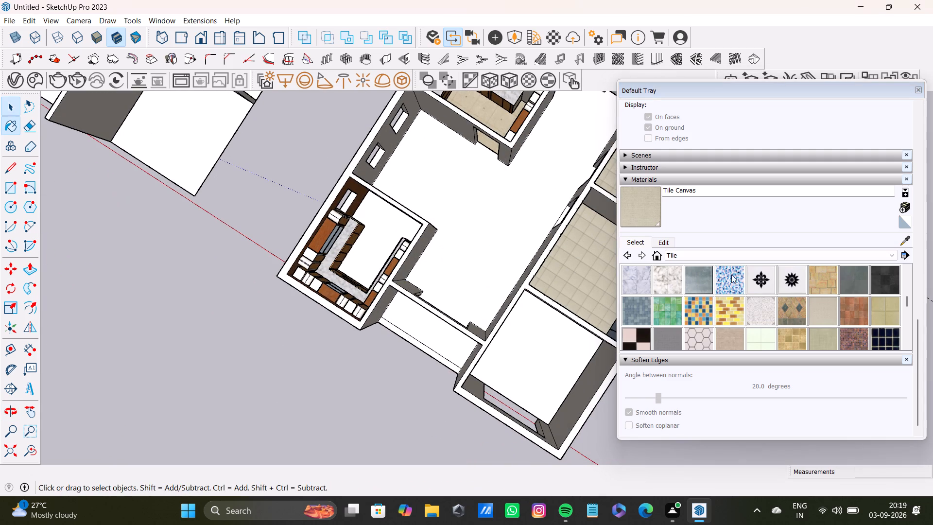
pyautogui.click(495, 115)
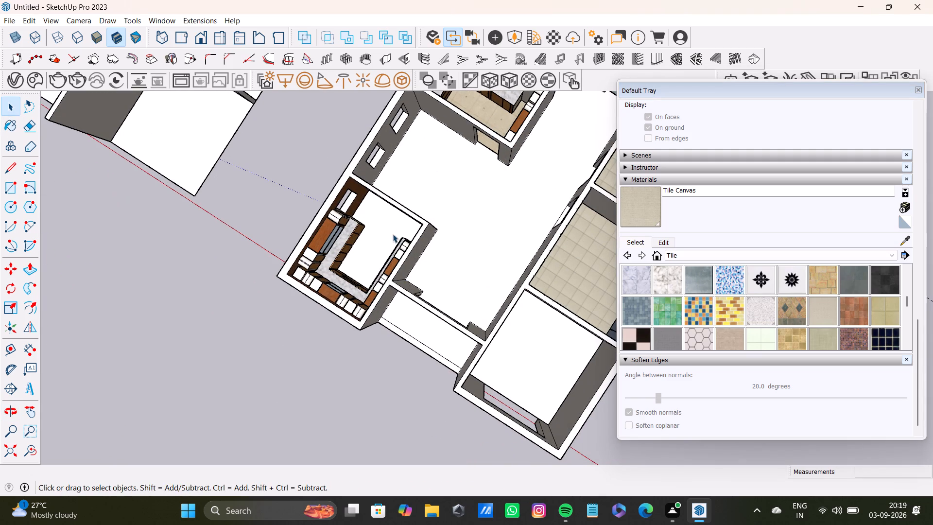
pyautogui.click(902, 242)
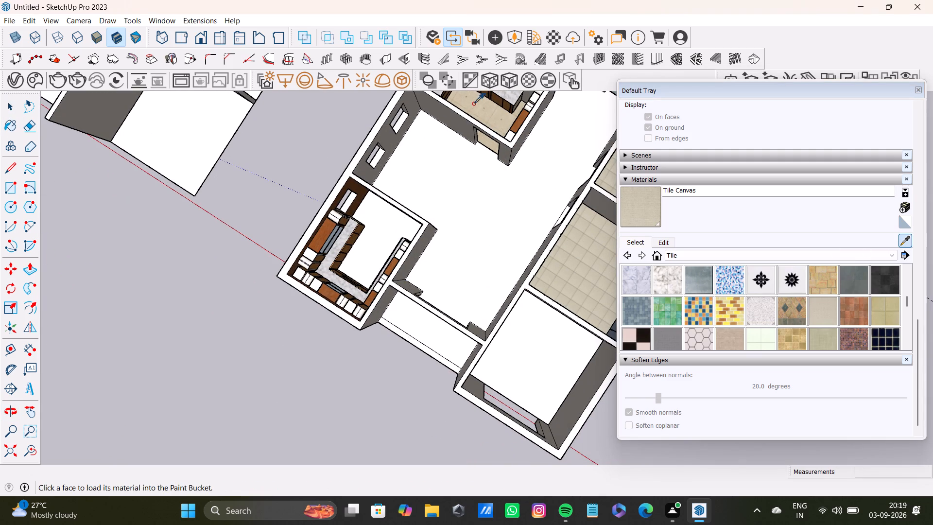
pyautogui.click(490, 114)
pyautogui.press('space')
pyautogui.click(375, 220)
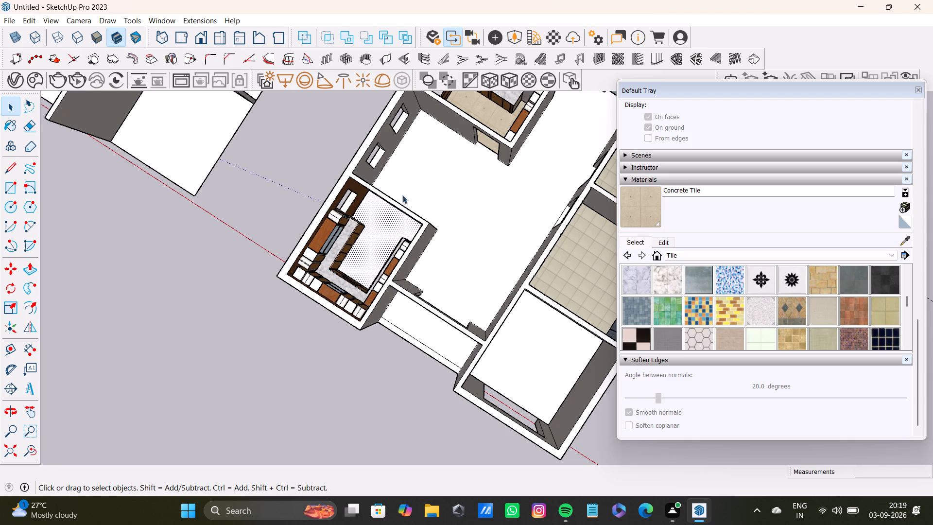
pyautogui.click(652, 206)
pyautogui.click(404, 222)
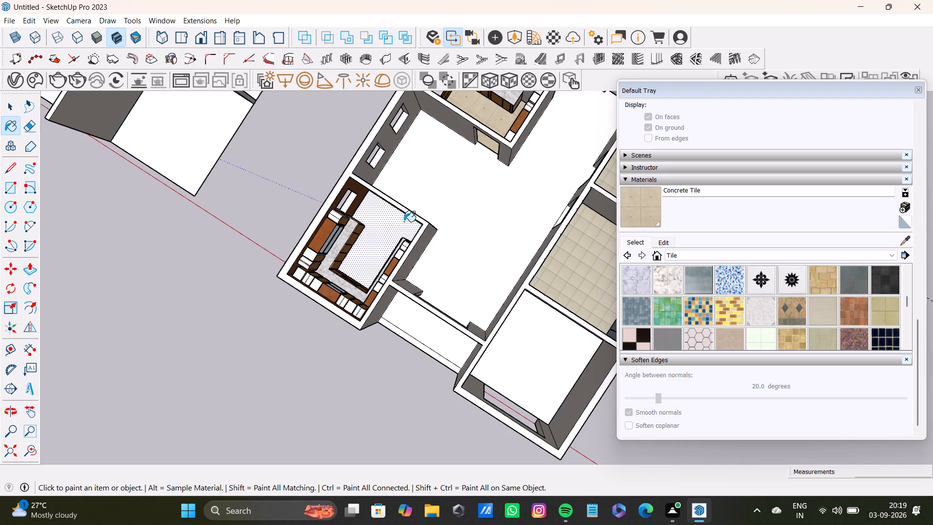
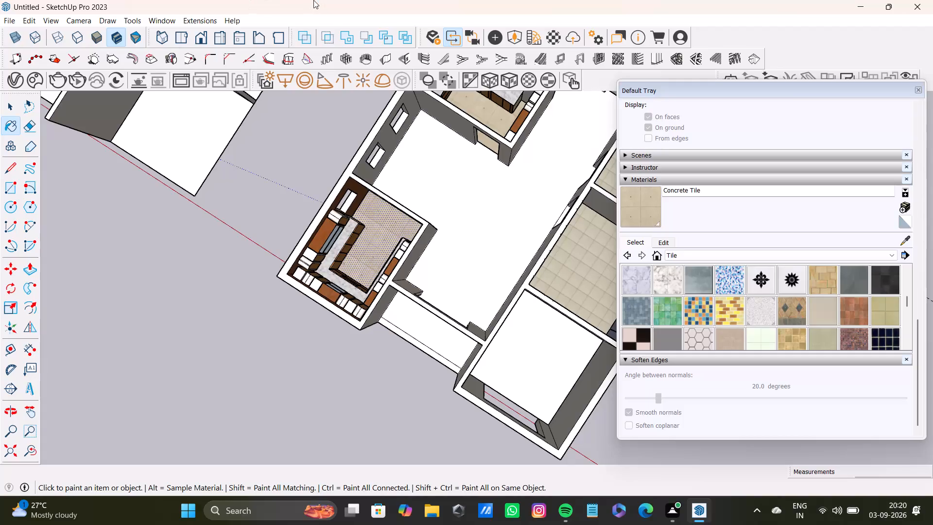
# Paint the connected floor of the central hall, corridor and entrance with the Terrazzo Tile Accent material.
pyautogui.scroll(-7, 493, 235)
pyautogui.moveTo(388, 341); pyautogui.dragTo(490, 188, button='middle')
pyautogui.scroll(6, 488, 189)
pyautogui.press('space')
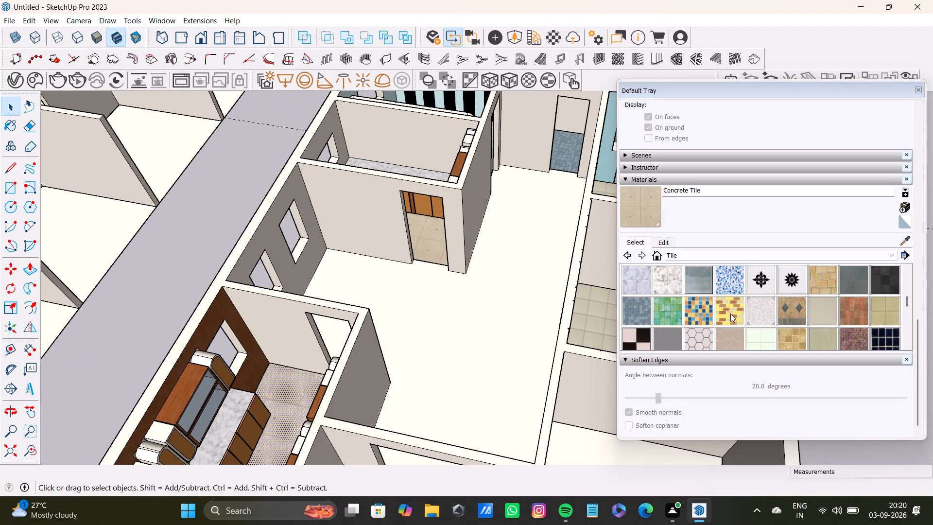
pyautogui.click(763, 310)
pyautogui.click(496, 301)
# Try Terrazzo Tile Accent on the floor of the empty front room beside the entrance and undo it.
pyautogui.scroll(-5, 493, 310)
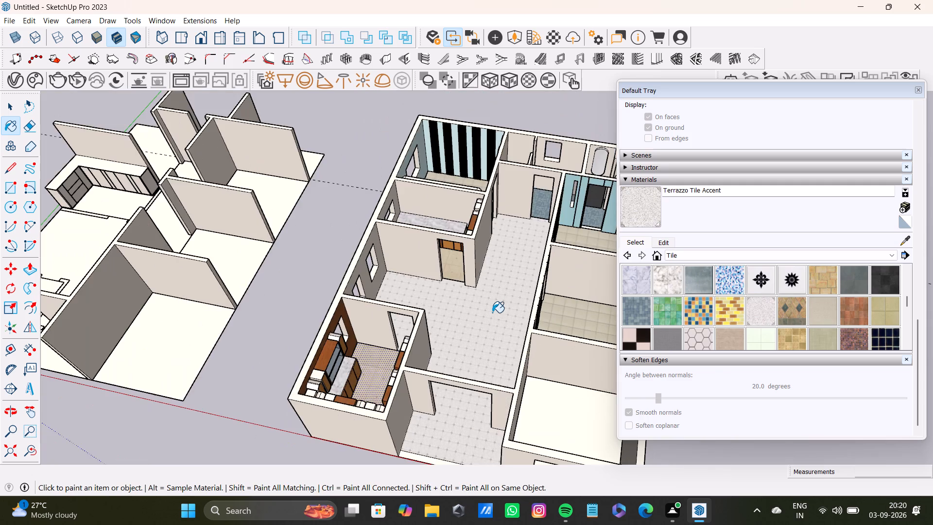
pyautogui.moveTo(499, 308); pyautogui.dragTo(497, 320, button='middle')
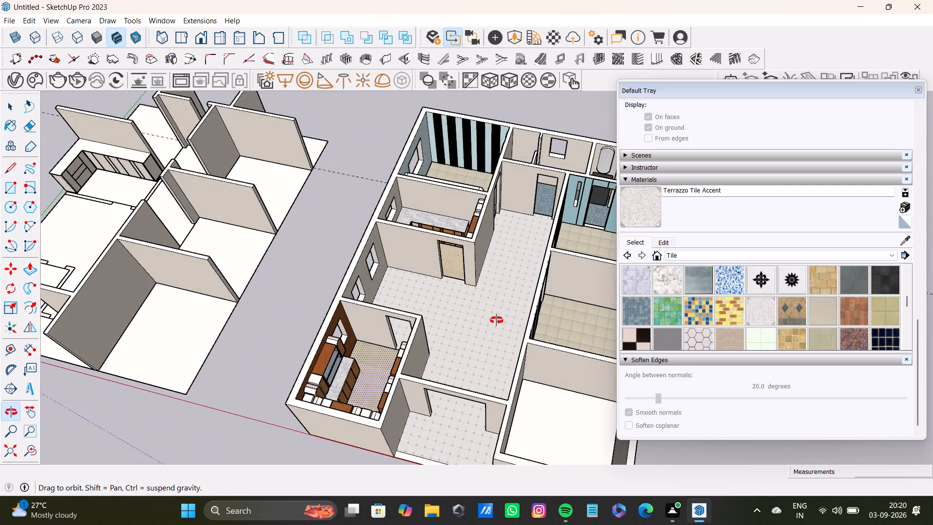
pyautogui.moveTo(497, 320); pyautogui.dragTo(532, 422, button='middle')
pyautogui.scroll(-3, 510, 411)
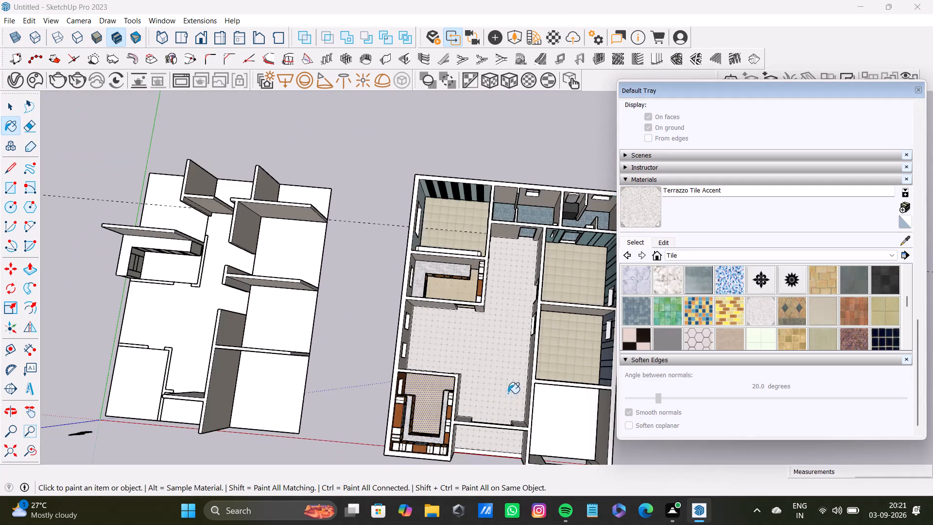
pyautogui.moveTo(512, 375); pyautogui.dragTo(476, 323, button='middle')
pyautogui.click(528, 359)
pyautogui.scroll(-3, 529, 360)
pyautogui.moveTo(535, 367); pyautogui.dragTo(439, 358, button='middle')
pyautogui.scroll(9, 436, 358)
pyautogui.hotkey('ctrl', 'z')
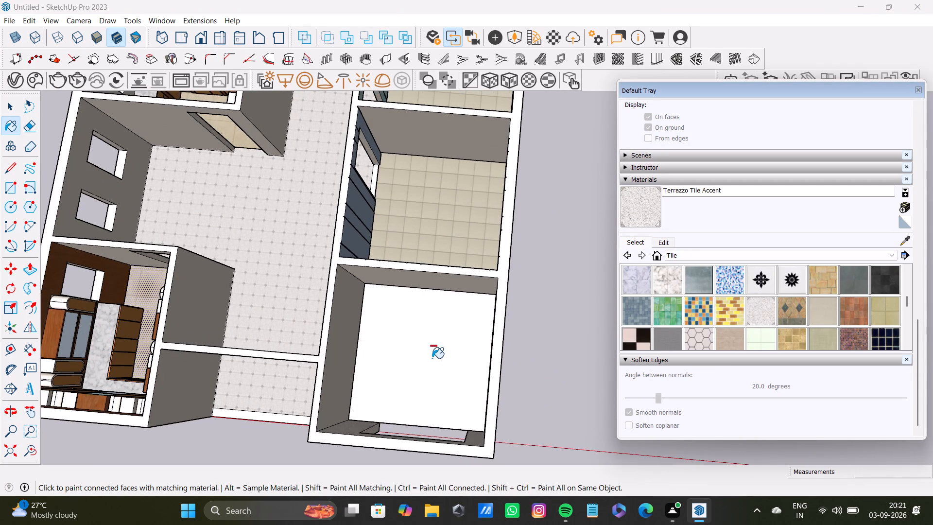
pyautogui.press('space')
# Delete the old unfurnished copy of the house standing between the origin and the furnished house.
pyautogui.scroll(-3, 389, 363)
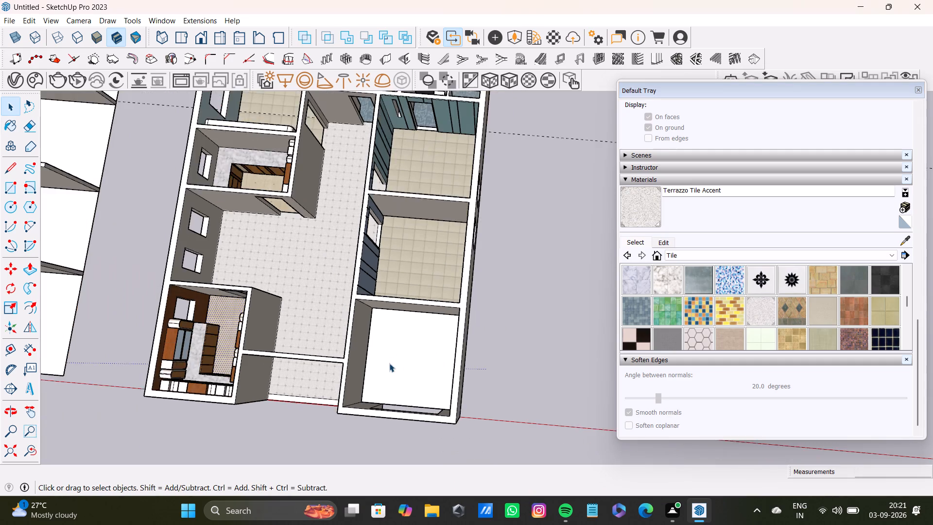
pyautogui.scroll(-4, 389, 363)
pyautogui.keyDown('shift'); pyautogui.moveTo(374, 291); pyautogui.dragTo(413, 379, button='middle'); pyautogui.keyUp('shift')
pyautogui.moveTo(436, 356); pyautogui.dragTo(455, 189, button='middle')
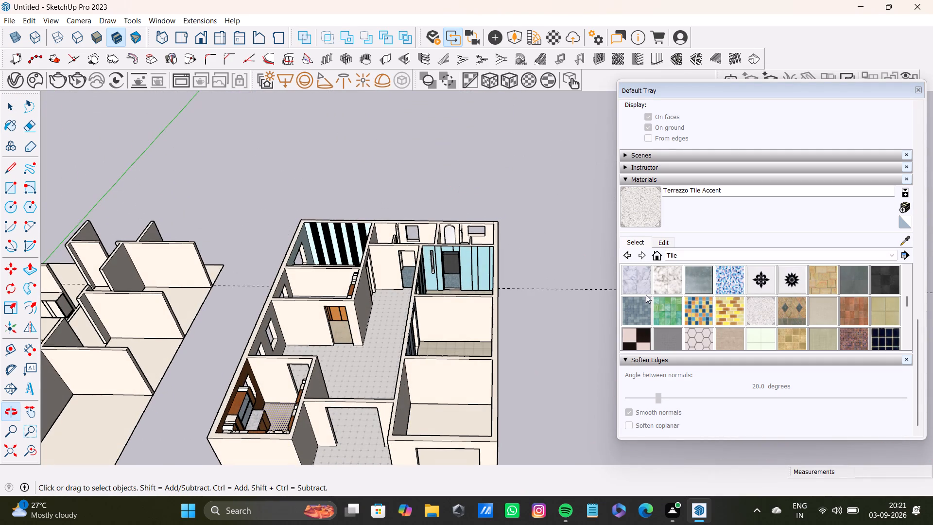
pyautogui.scroll(-3, 311, 192)
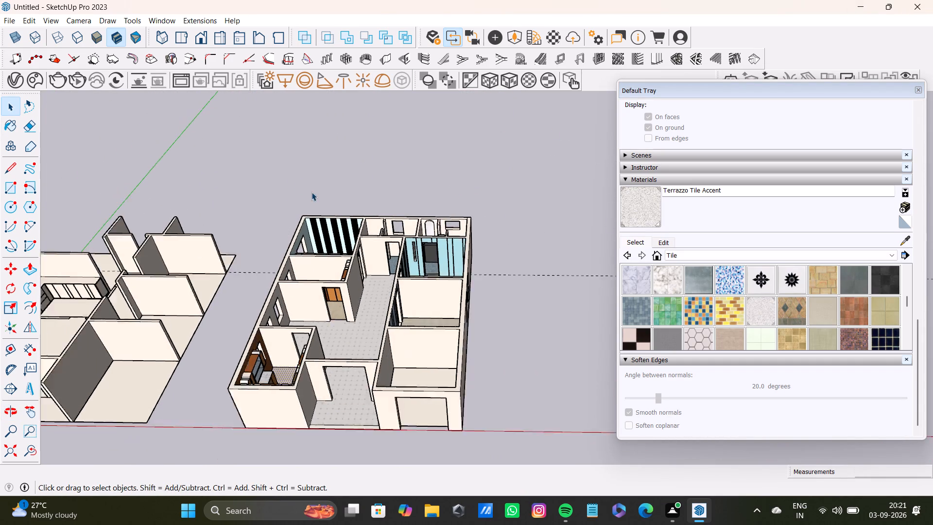
pyautogui.scroll(-2, 311, 192)
pyautogui.keyDown('shift'); pyautogui.moveTo(328, 234); pyautogui.dragTo(461, 240, button='middle'); pyautogui.keyUp('shift')
pyautogui.scroll(7, 463, 259)
pyautogui.keyDown('shift'); pyautogui.moveTo(468, 280); pyautogui.dragTo(275, 153, button='middle'); pyautogui.keyUp('shift')
pyautogui.scroll(-4, 374, 206)
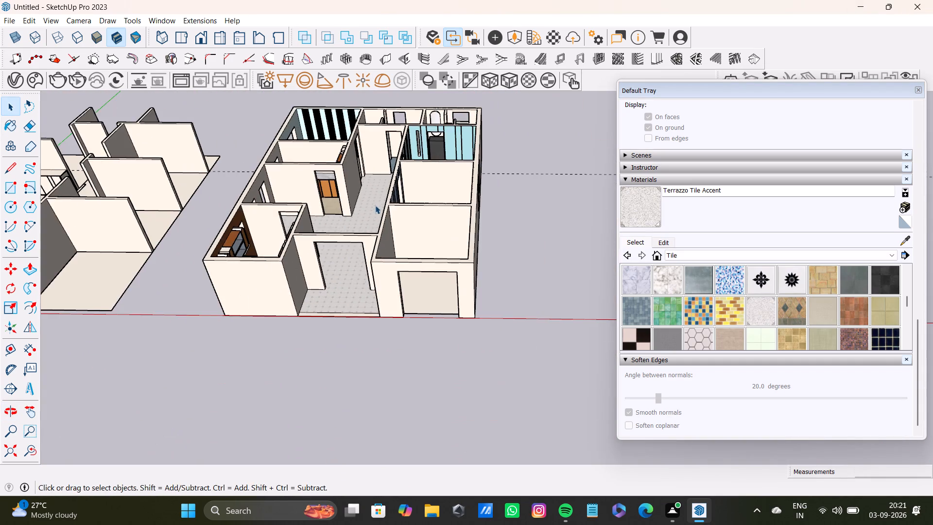
pyautogui.moveTo(391, 179); pyautogui.dragTo(558, 252, button='middle')
pyautogui.keyDown('shift'); pyautogui.moveTo(245, 259); pyautogui.dragTo(378, 272, button='middle'); pyautogui.keyUp('shift')
pyautogui.moveTo(207, 150); pyautogui.dragTo(234, 223)
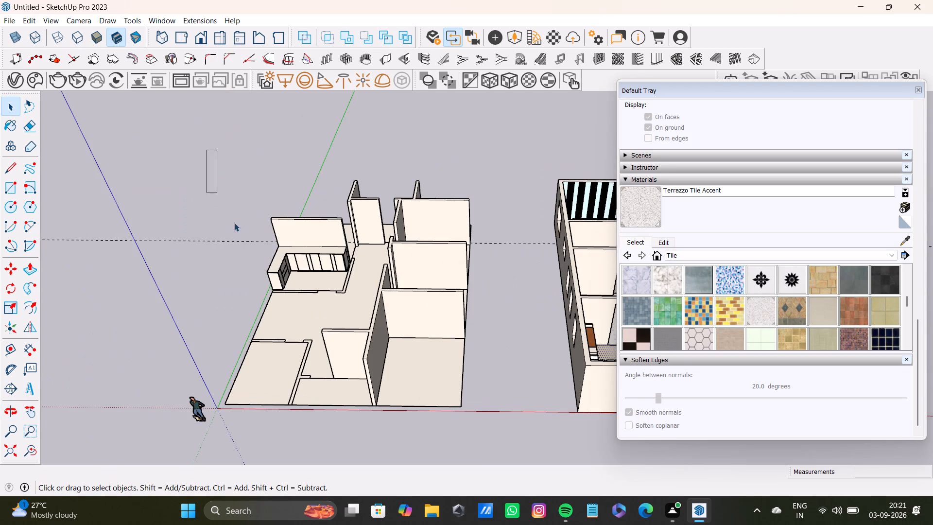
pyautogui.moveTo(234, 223); pyautogui.dragTo(494, 468)
pyautogui.press('Delete')
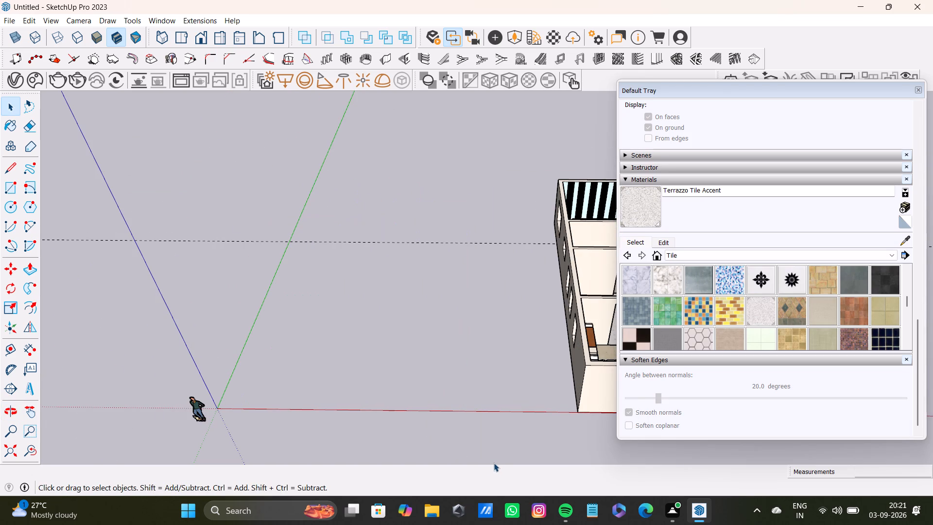
pyautogui.press('space')
# Move the whole furnished house about 48' 9" along the red axis, bringing its front outer corner to the origin.
pyautogui.scroll(-7, 418, 358)
pyautogui.keyDown('shift'); pyautogui.moveTo(417, 357); pyautogui.dragTo(320, 270, button='middle'); pyautogui.keyUp('shift')
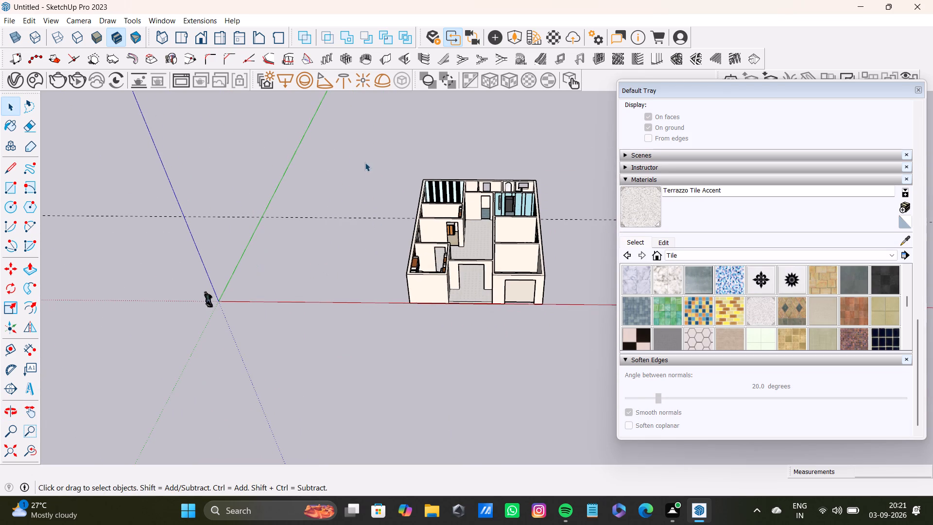
pyautogui.moveTo(363, 157); pyautogui.dragTo(623, 380)
pyautogui.press('m')
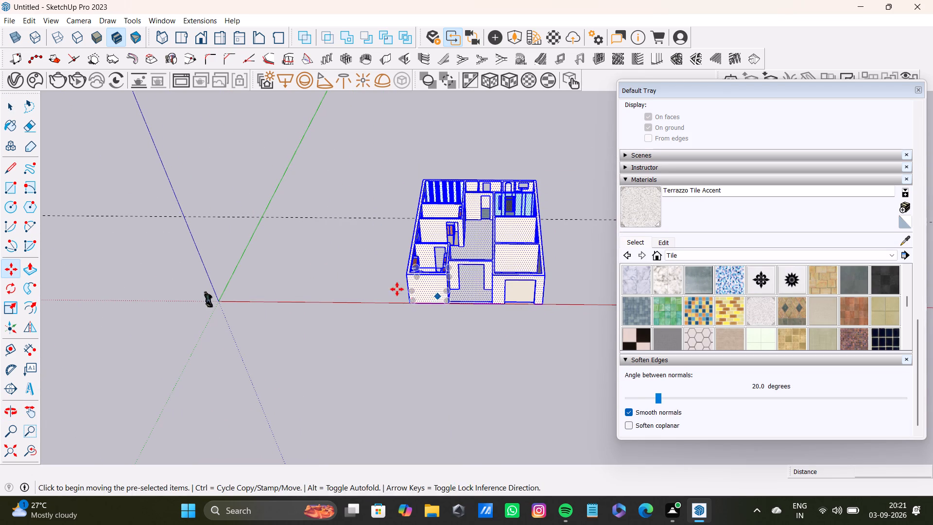
pyautogui.click(411, 305)
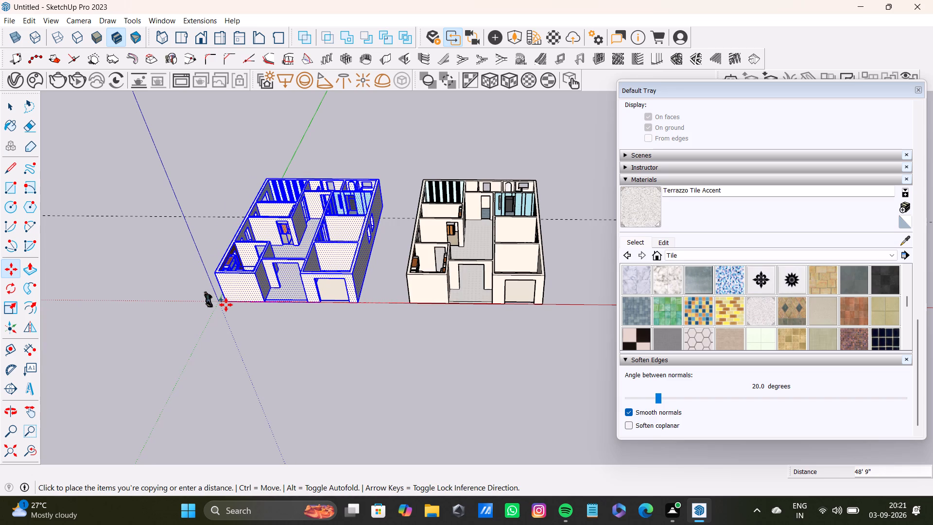
pyautogui.press('space')
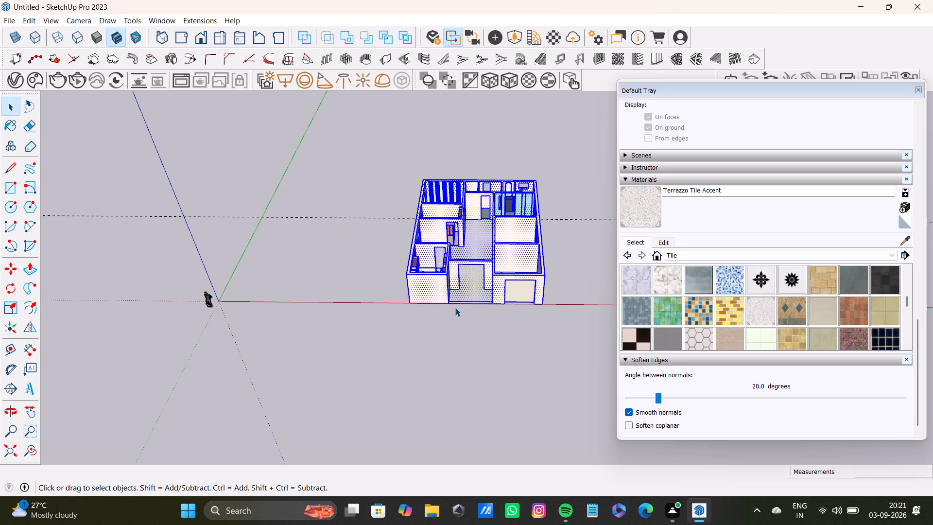
pyautogui.press('m')
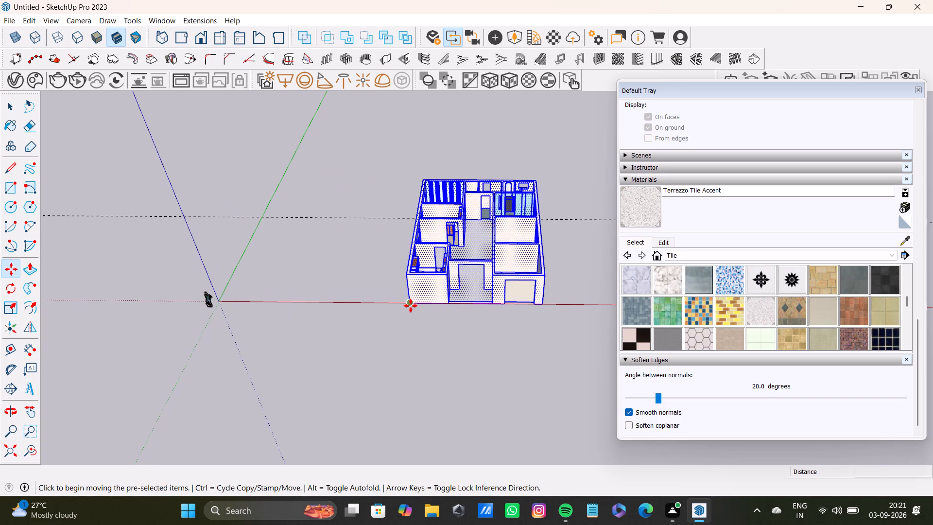
pyautogui.click(411, 306)
pyautogui.click(226, 304)
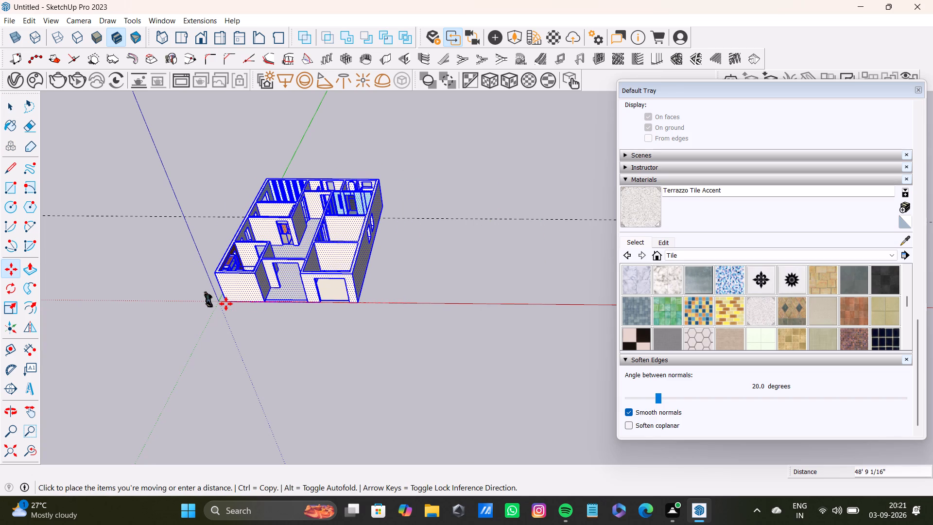
pyautogui.press('space')
pyautogui.click(398, 271)
# Examine the relocated house from above and several sides, ending at the empty front room's unpainted floor.
pyautogui.scroll(-4, 293, 260)
pyautogui.moveTo(293, 260); pyautogui.dragTo(364, 413, button='middle')
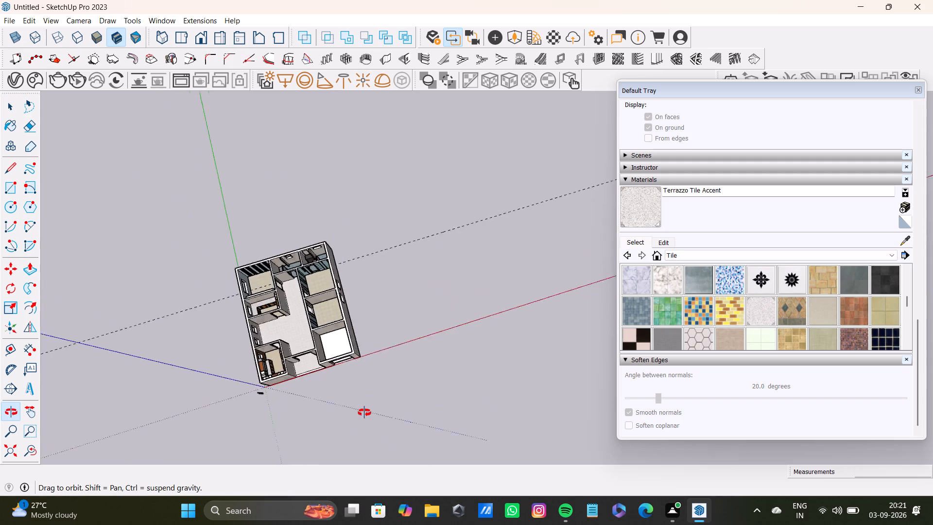
pyautogui.moveTo(364, 413); pyautogui.dragTo(269, 219, button='middle')
pyautogui.scroll(14, 283, 249)
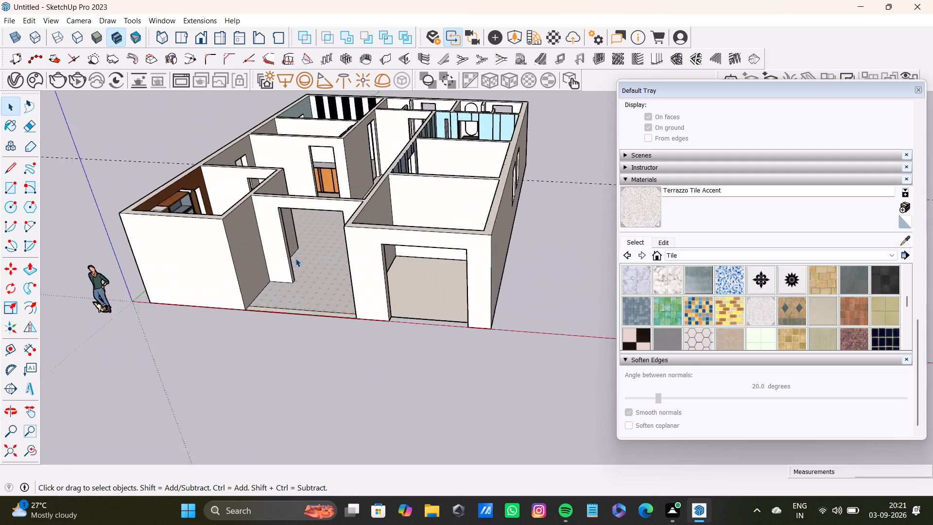
pyautogui.moveTo(299, 258); pyautogui.dragTo(614, 322, button='middle')
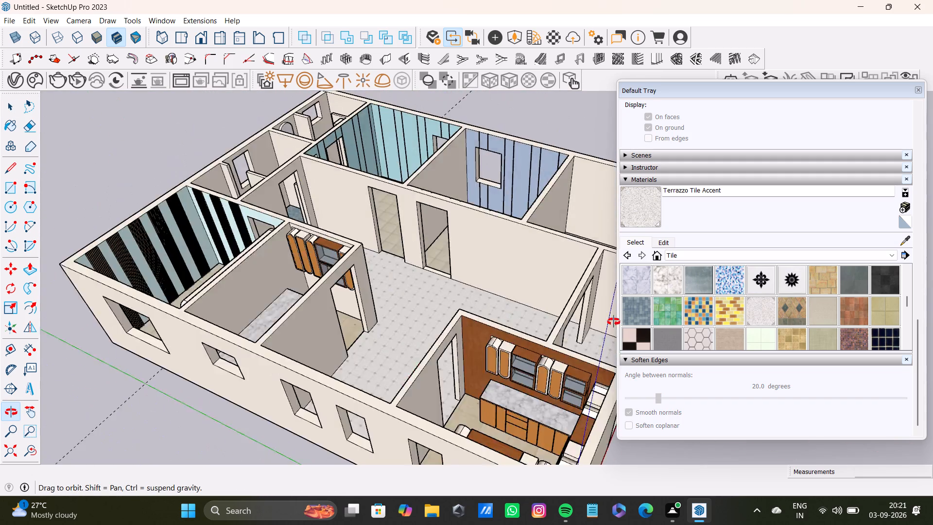
pyautogui.moveTo(614, 322); pyautogui.dragTo(293, 301, button='middle')
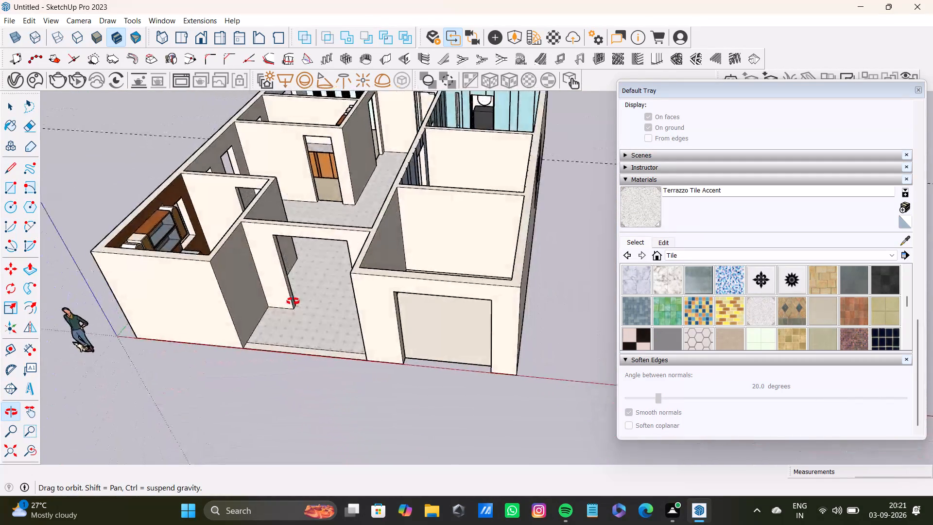
pyautogui.moveTo(293, 301); pyautogui.dragTo(225, 397, button='middle')
pyautogui.scroll(4, 380, 365)
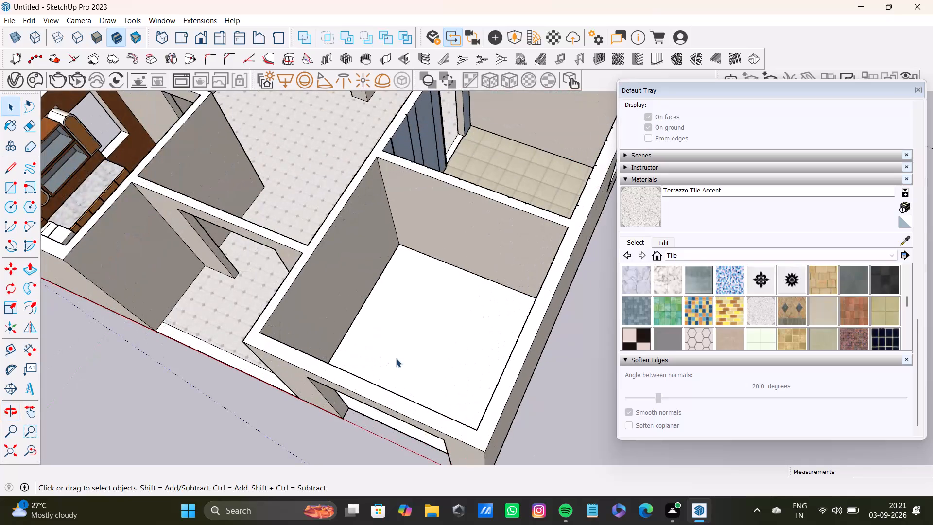
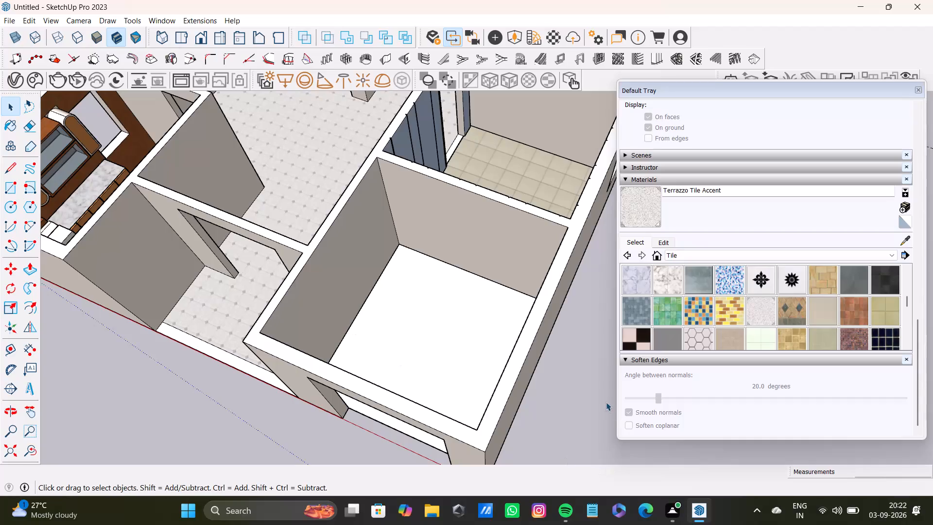
# Examine the kitchen, central hall and empty front room from above and from several sides.
pyautogui.click(586, 401)
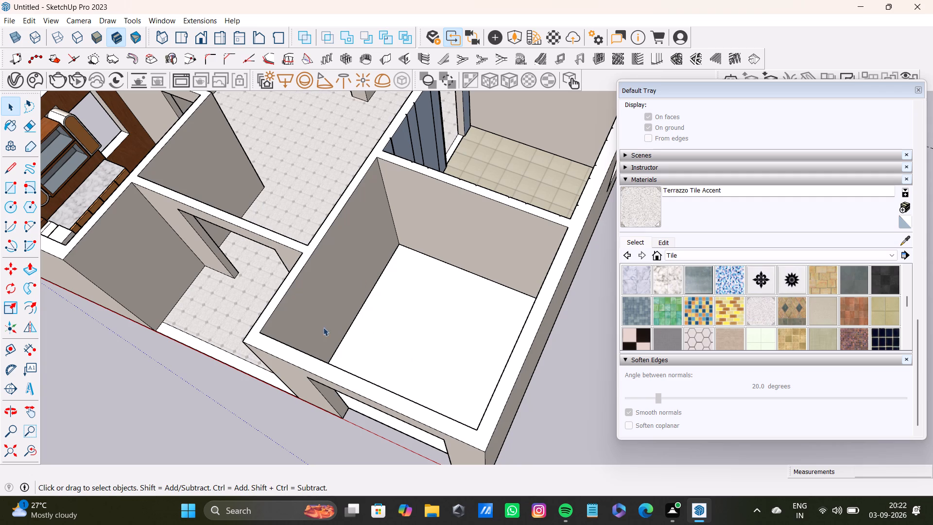
pyautogui.scroll(-7, 272, 329)
pyautogui.keyDown('shift'); pyautogui.moveTo(323, 337); pyautogui.dragTo(449, 343, button='middle'); pyautogui.keyUp('shift')
pyautogui.scroll(8, 296, 252)
pyautogui.moveTo(308, 229); pyautogui.dragTo(395, 288, button='middle')
pyautogui.scroll(-3, 415, 264)
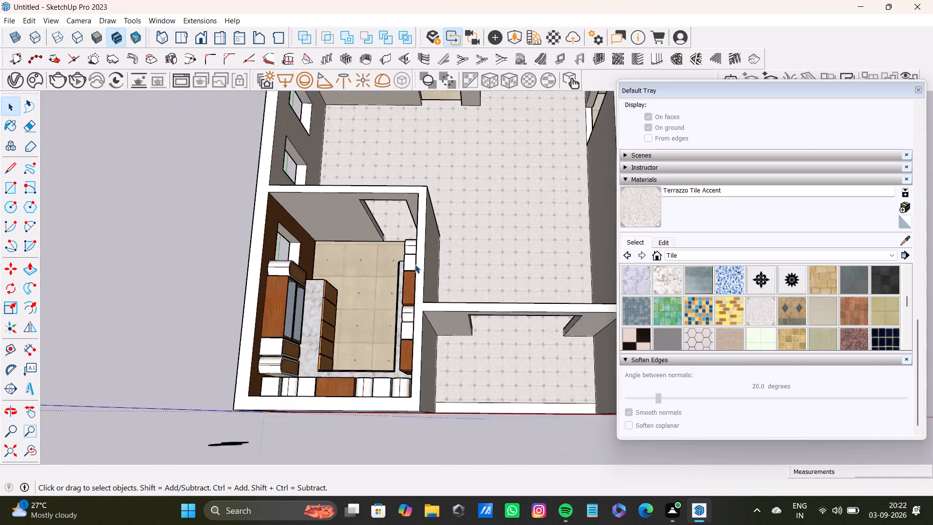
pyautogui.scroll(-6, 415, 264)
pyautogui.keyDown('shift'); pyautogui.moveTo(492, 263); pyautogui.dragTo(341, 339, button='middle'); pyautogui.keyUp('shift')
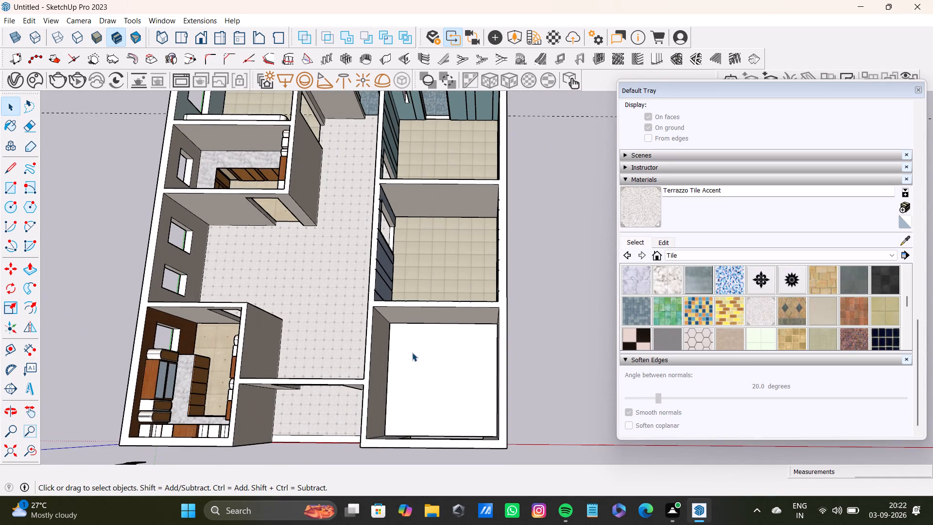
pyautogui.scroll(-3, 412, 352)
pyautogui.moveTo(419, 342); pyautogui.dragTo(409, 258, button='middle')
pyautogui.scroll(8, 406, 308)
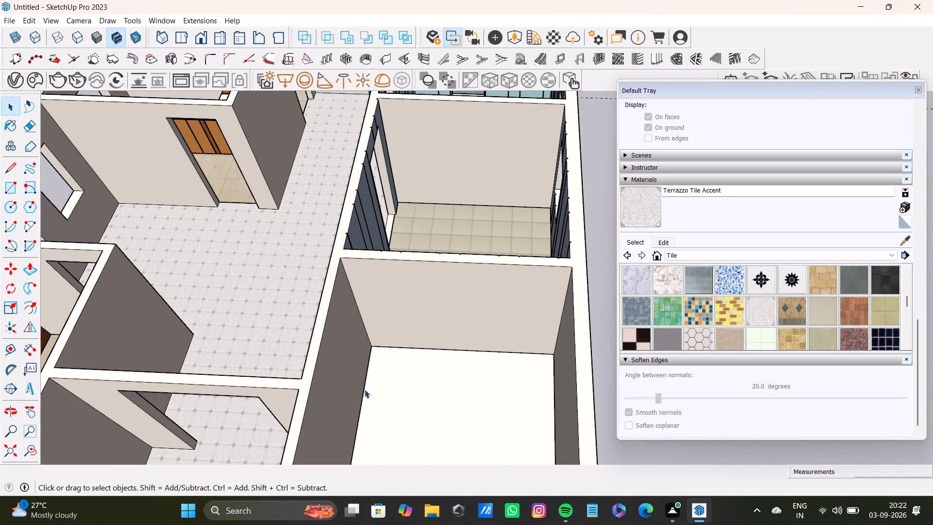
pyautogui.scroll(-4, 367, 385)
pyautogui.moveTo(395, 386); pyautogui.dragTo(206, 347, button='middle')
pyautogui.scroll(4, 270, 294)
pyautogui.keyDown('shift'); pyautogui.moveTo(320, 286); pyautogui.dragTo(388, 352, button='middle'); pyautogui.keyUp('shift')
pyautogui.moveTo(440, 385); pyautogui.dragTo(390, 401, button='middle')
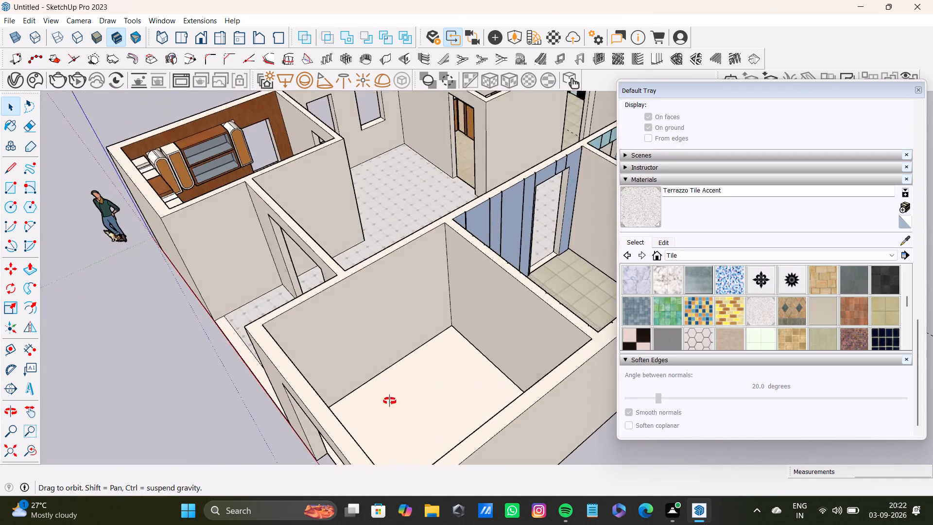
pyautogui.moveTo(390, 401); pyautogui.dragTo(296, 380, button='middle')
# Draw a tall rectangle about 9' 8" by 1' 11" on the empty front room's wall beside the entrance, near the front corner.
pyautogui.scroll(4, 222, 280)
pyautogui.keyDown('shift'); pyautogui.moveTo(278, 288); pyautogui.dragTo(318, 311, button='middle'); pyautogui.keyUp('shift')
pyautogui.click(8, 186)
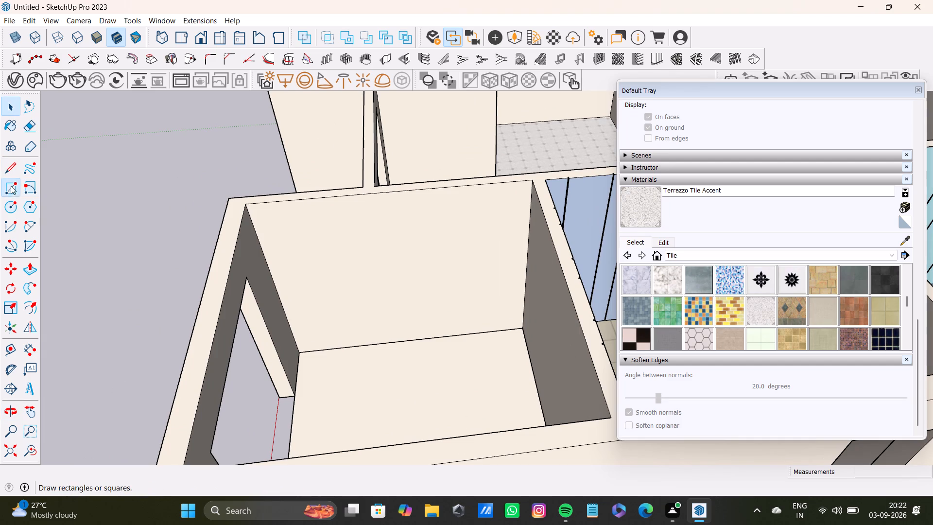
pyautogui.click(263, 209)
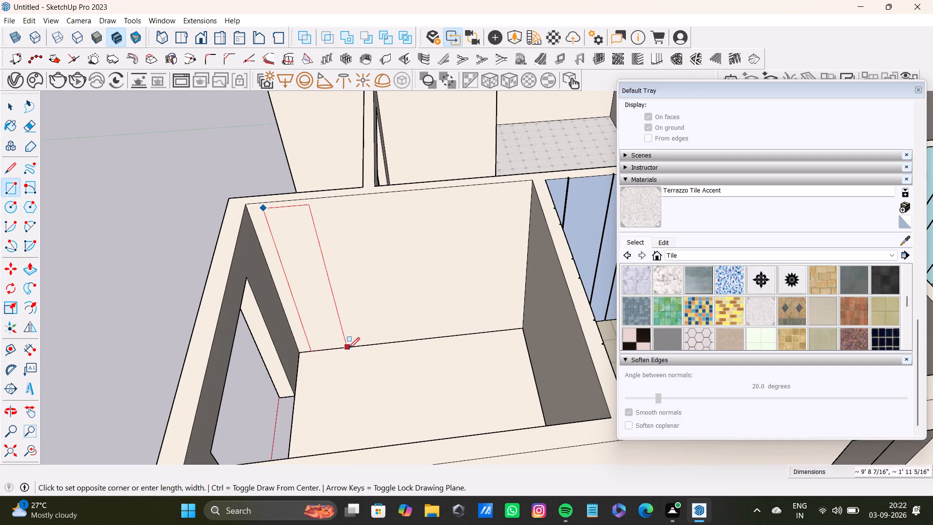
pyautogui.click(348, 349)
# Pull the tall rectangle about 1' 6" out from the wall into the room as a cabinet block.
pyautogui.press('space')
pyautogui.click(326, 307)
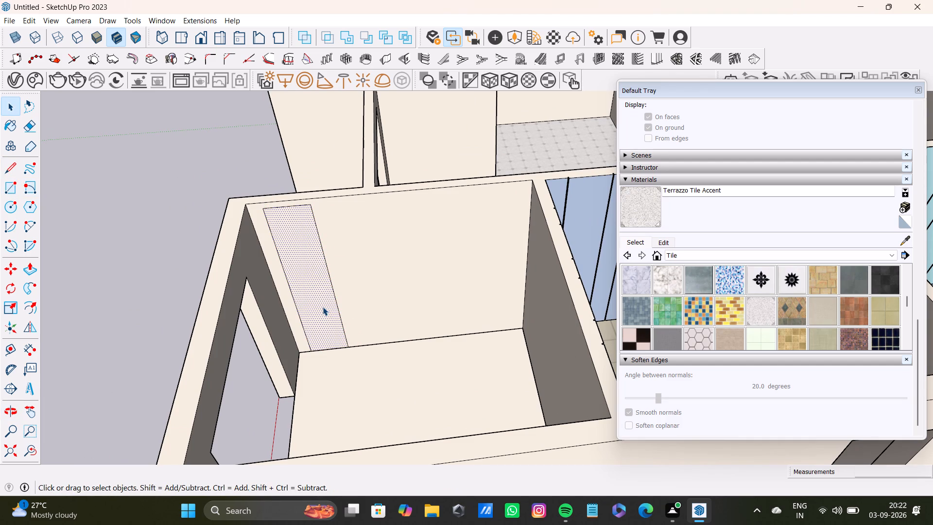
pyautogui.press('p')
pyautogui.moveTo(323, 307); pyautogui.dragTo(311, 331)
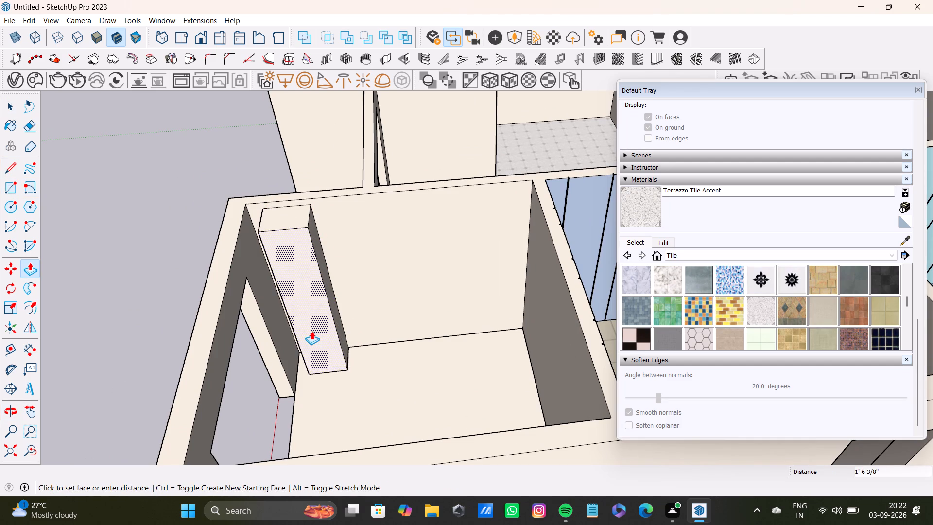
pyautogui.moveTo(311, 331); pyautogui.dragTo(312, 329)
pyautogui.press('space')
# Offset the cabinet block's front face inward about 2 9/16" and push the inner face back to form an open recess.
pyautogui.press('f')
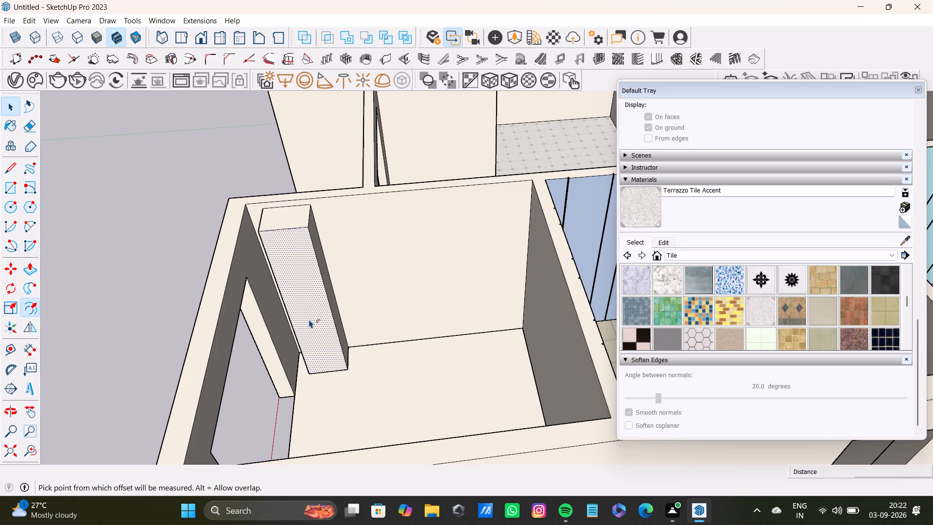
pyautogui.click(311, 307)
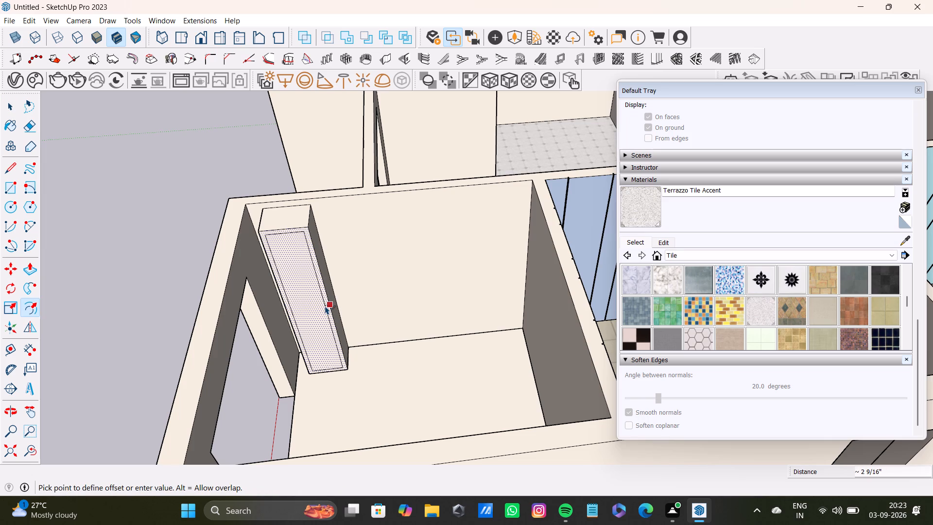
pyautogui.click(325, 306)
pyautogui.press('space')
pyautogui.click(311, 308)
pyautogui.press('p')
pyautogui.moveTo(311, 308); pyautogui.dragTo(310, 295)
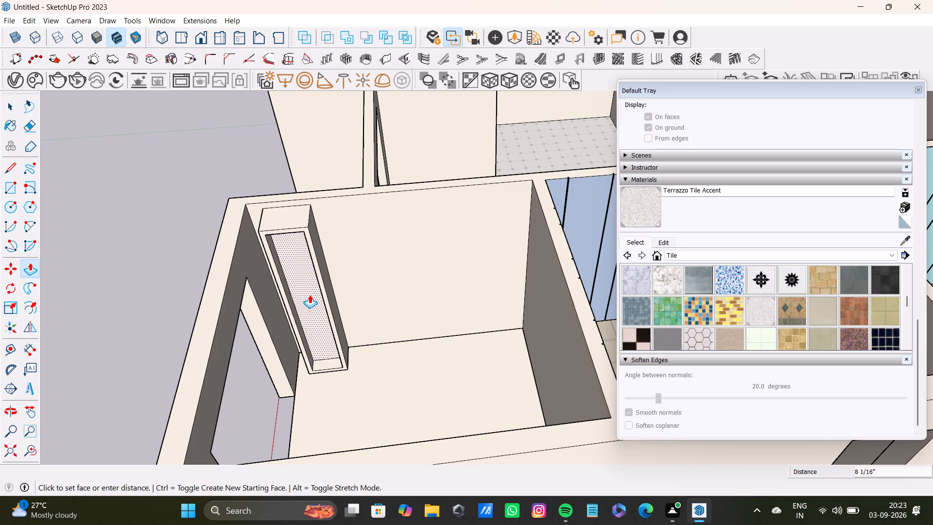
pyautogui.moveTo(310, 295); pyautogui.dragTo(310, 291)
pyautogui.press('space')
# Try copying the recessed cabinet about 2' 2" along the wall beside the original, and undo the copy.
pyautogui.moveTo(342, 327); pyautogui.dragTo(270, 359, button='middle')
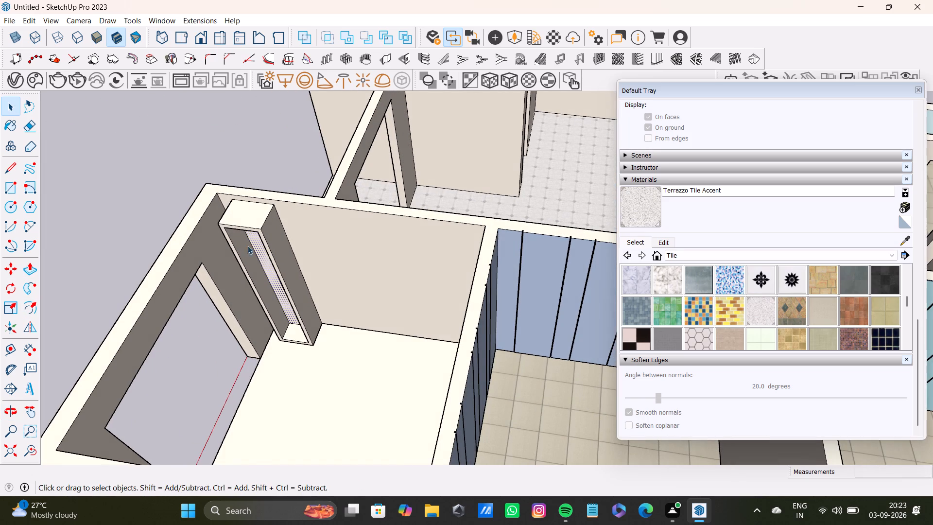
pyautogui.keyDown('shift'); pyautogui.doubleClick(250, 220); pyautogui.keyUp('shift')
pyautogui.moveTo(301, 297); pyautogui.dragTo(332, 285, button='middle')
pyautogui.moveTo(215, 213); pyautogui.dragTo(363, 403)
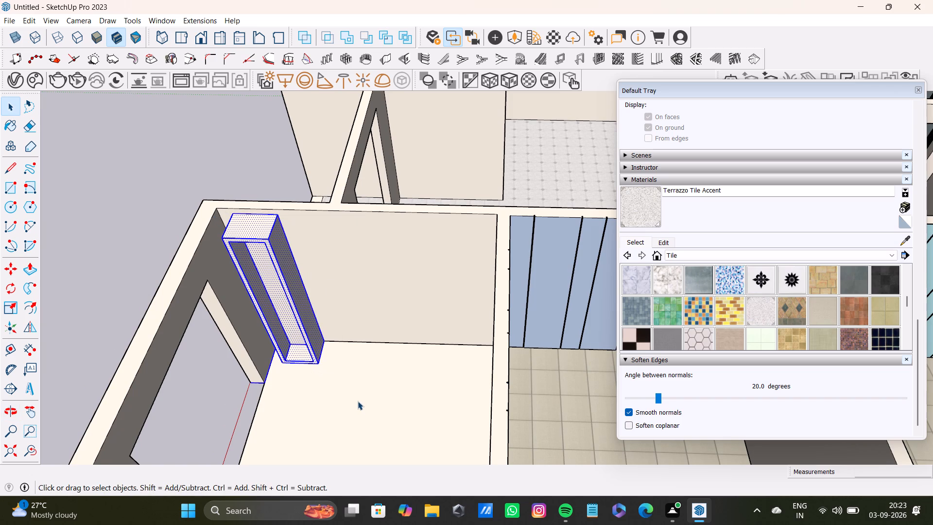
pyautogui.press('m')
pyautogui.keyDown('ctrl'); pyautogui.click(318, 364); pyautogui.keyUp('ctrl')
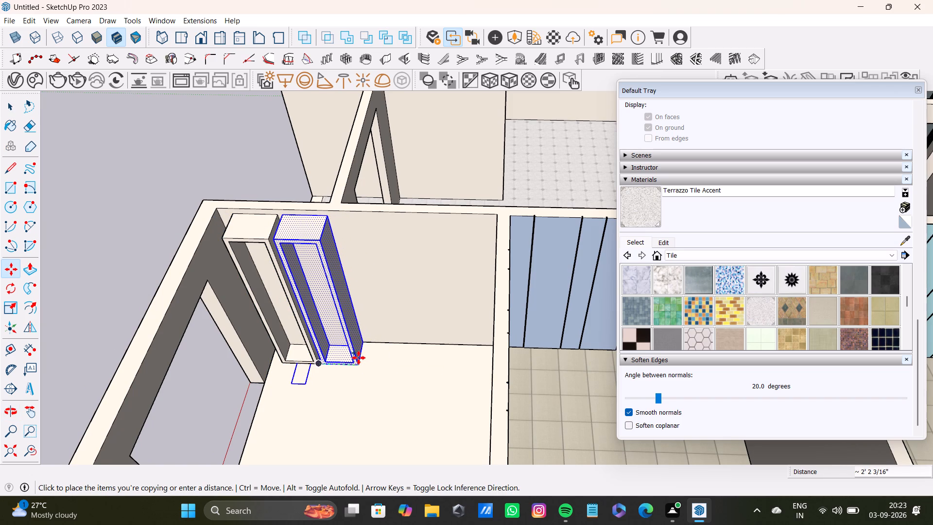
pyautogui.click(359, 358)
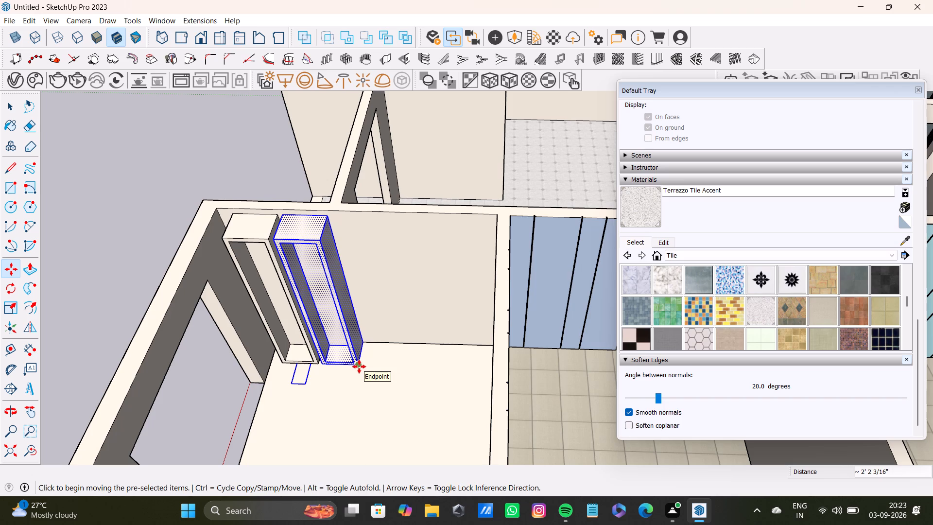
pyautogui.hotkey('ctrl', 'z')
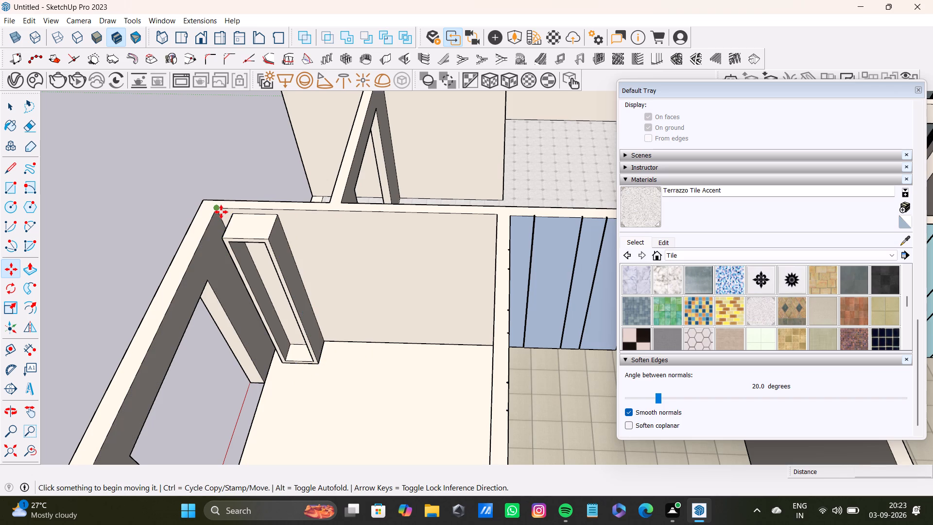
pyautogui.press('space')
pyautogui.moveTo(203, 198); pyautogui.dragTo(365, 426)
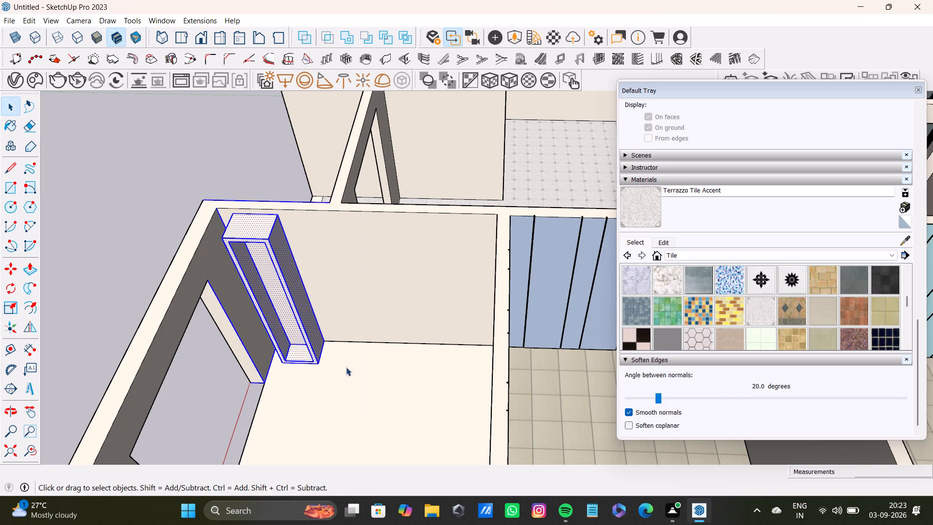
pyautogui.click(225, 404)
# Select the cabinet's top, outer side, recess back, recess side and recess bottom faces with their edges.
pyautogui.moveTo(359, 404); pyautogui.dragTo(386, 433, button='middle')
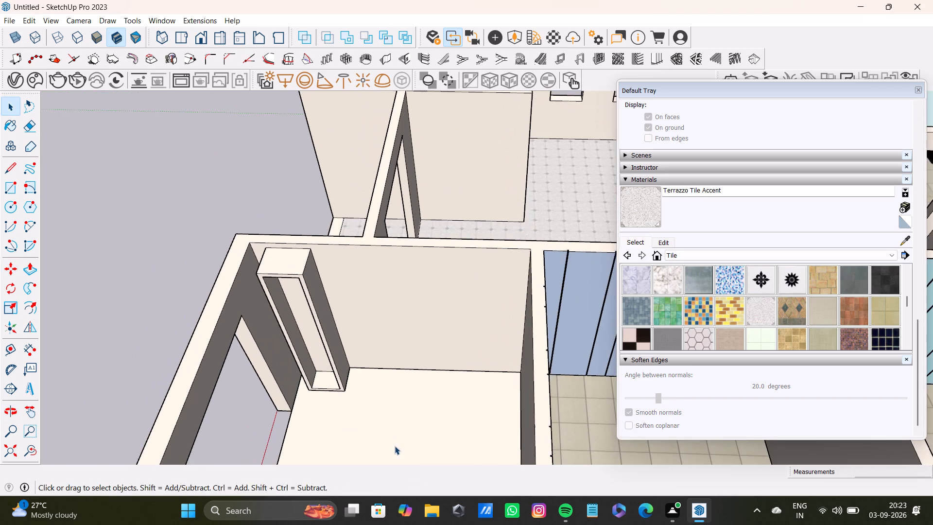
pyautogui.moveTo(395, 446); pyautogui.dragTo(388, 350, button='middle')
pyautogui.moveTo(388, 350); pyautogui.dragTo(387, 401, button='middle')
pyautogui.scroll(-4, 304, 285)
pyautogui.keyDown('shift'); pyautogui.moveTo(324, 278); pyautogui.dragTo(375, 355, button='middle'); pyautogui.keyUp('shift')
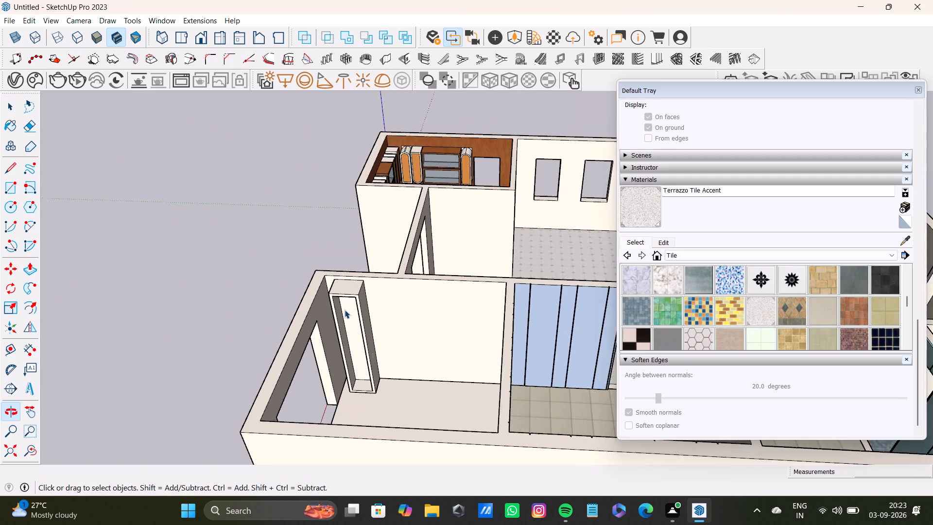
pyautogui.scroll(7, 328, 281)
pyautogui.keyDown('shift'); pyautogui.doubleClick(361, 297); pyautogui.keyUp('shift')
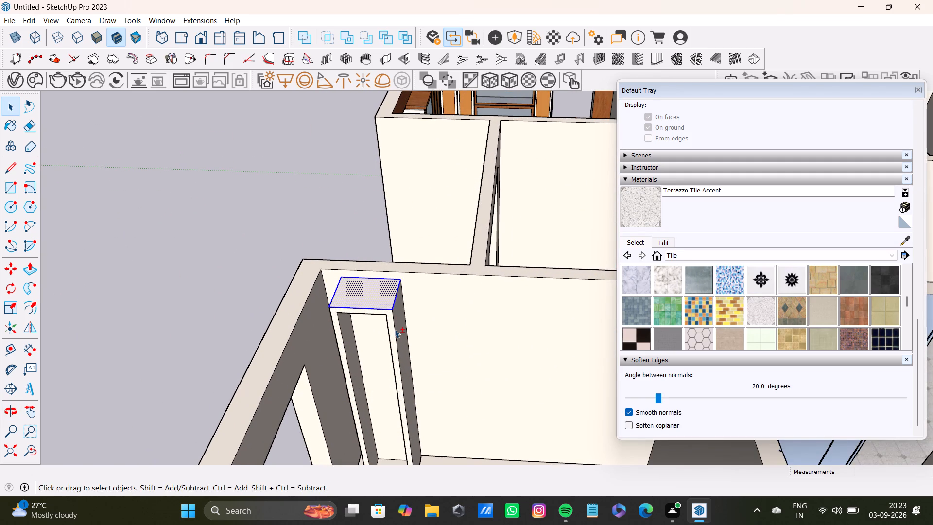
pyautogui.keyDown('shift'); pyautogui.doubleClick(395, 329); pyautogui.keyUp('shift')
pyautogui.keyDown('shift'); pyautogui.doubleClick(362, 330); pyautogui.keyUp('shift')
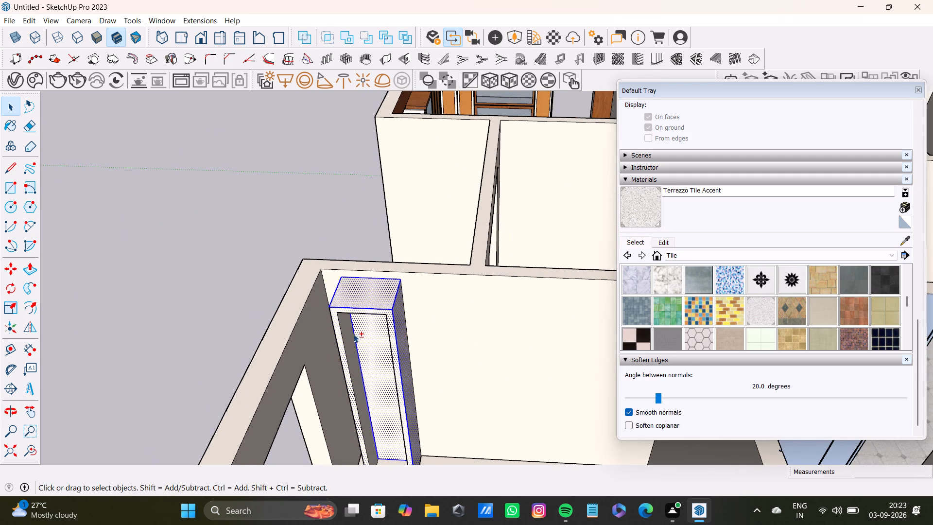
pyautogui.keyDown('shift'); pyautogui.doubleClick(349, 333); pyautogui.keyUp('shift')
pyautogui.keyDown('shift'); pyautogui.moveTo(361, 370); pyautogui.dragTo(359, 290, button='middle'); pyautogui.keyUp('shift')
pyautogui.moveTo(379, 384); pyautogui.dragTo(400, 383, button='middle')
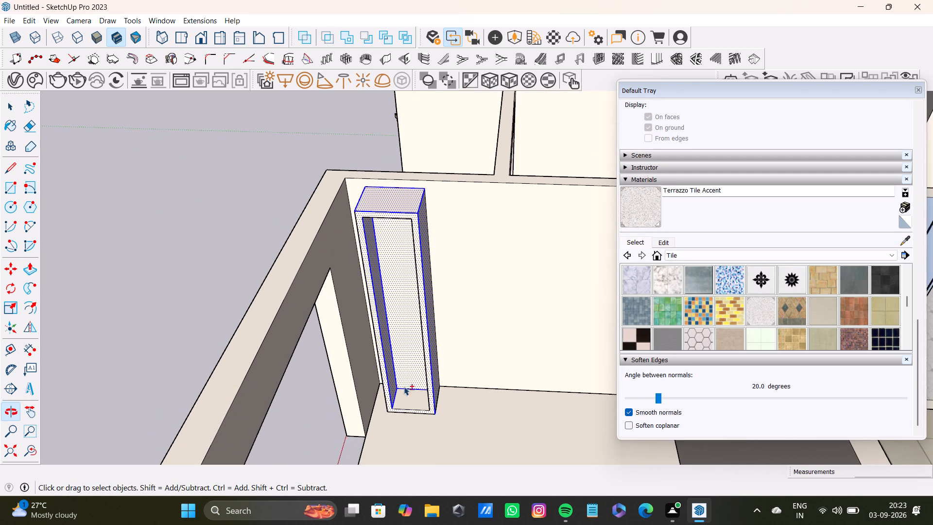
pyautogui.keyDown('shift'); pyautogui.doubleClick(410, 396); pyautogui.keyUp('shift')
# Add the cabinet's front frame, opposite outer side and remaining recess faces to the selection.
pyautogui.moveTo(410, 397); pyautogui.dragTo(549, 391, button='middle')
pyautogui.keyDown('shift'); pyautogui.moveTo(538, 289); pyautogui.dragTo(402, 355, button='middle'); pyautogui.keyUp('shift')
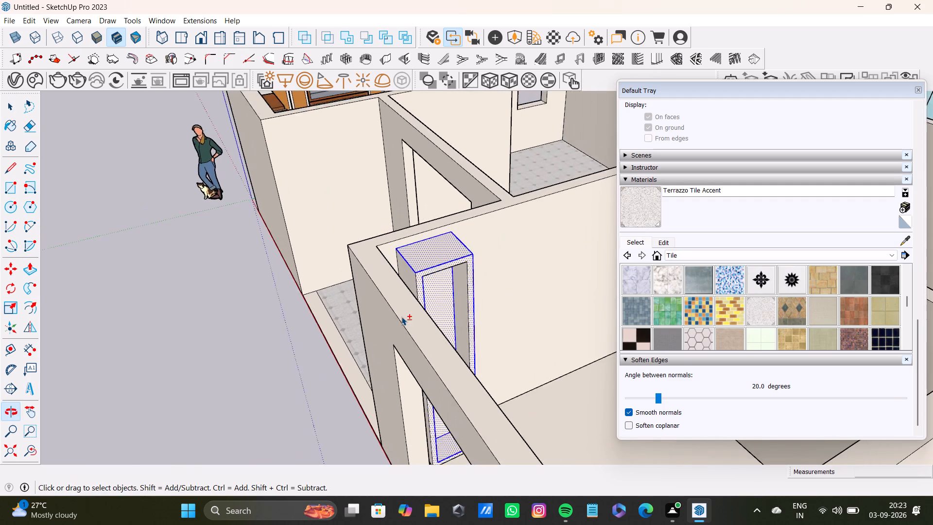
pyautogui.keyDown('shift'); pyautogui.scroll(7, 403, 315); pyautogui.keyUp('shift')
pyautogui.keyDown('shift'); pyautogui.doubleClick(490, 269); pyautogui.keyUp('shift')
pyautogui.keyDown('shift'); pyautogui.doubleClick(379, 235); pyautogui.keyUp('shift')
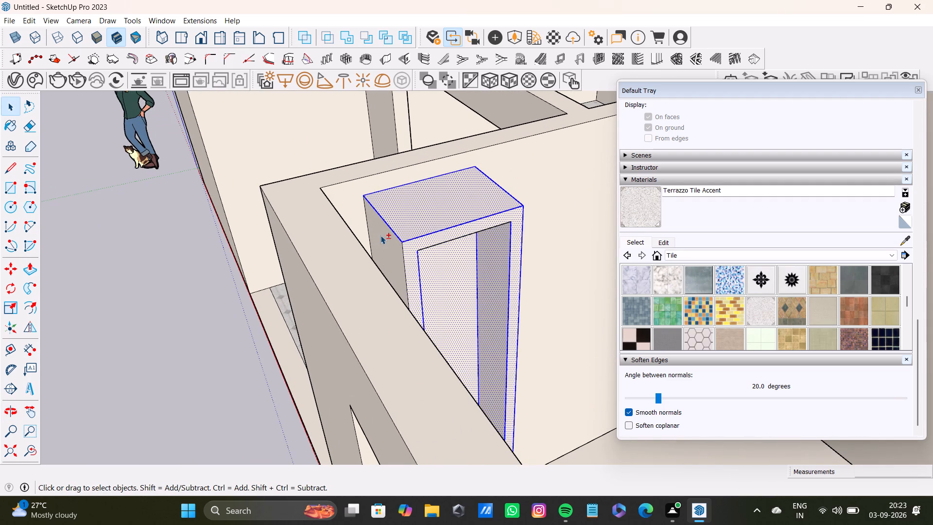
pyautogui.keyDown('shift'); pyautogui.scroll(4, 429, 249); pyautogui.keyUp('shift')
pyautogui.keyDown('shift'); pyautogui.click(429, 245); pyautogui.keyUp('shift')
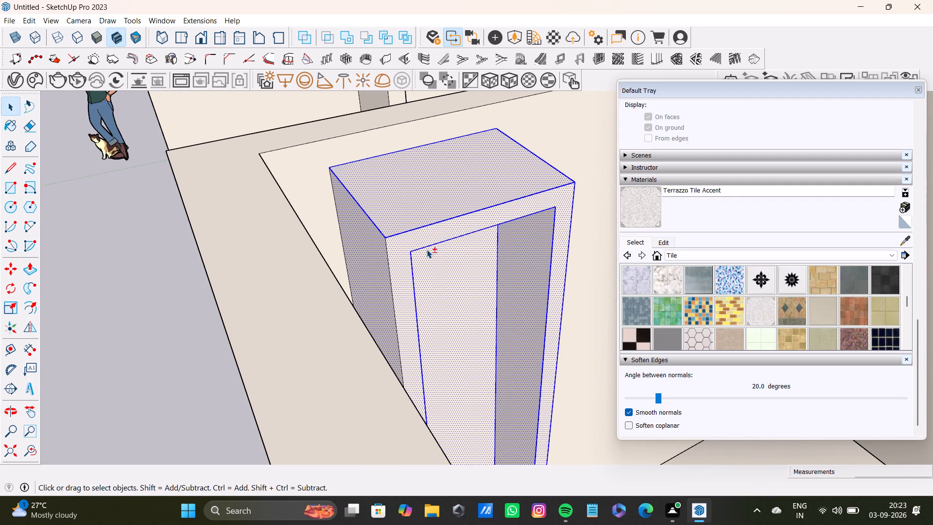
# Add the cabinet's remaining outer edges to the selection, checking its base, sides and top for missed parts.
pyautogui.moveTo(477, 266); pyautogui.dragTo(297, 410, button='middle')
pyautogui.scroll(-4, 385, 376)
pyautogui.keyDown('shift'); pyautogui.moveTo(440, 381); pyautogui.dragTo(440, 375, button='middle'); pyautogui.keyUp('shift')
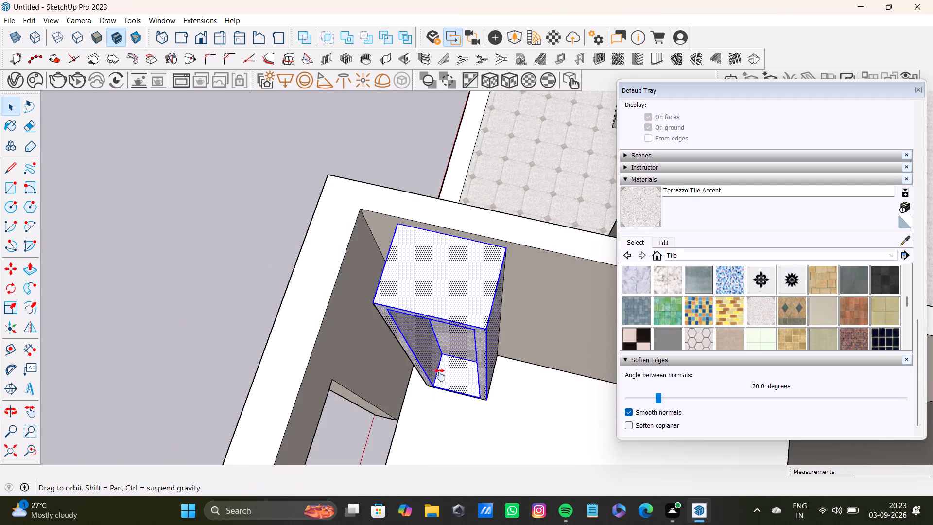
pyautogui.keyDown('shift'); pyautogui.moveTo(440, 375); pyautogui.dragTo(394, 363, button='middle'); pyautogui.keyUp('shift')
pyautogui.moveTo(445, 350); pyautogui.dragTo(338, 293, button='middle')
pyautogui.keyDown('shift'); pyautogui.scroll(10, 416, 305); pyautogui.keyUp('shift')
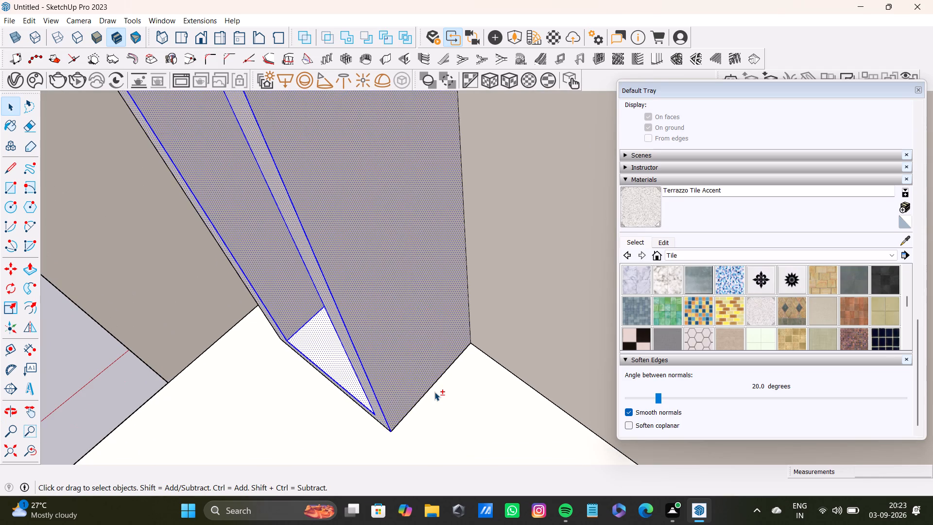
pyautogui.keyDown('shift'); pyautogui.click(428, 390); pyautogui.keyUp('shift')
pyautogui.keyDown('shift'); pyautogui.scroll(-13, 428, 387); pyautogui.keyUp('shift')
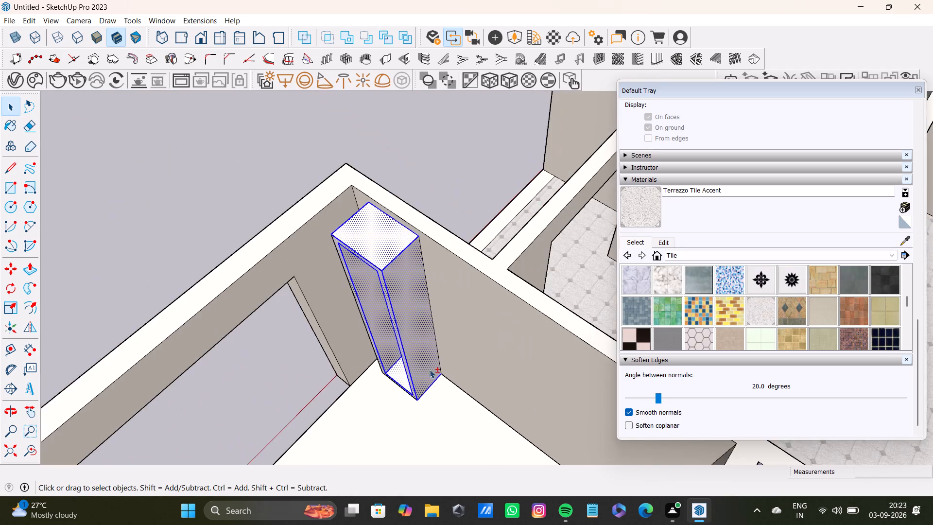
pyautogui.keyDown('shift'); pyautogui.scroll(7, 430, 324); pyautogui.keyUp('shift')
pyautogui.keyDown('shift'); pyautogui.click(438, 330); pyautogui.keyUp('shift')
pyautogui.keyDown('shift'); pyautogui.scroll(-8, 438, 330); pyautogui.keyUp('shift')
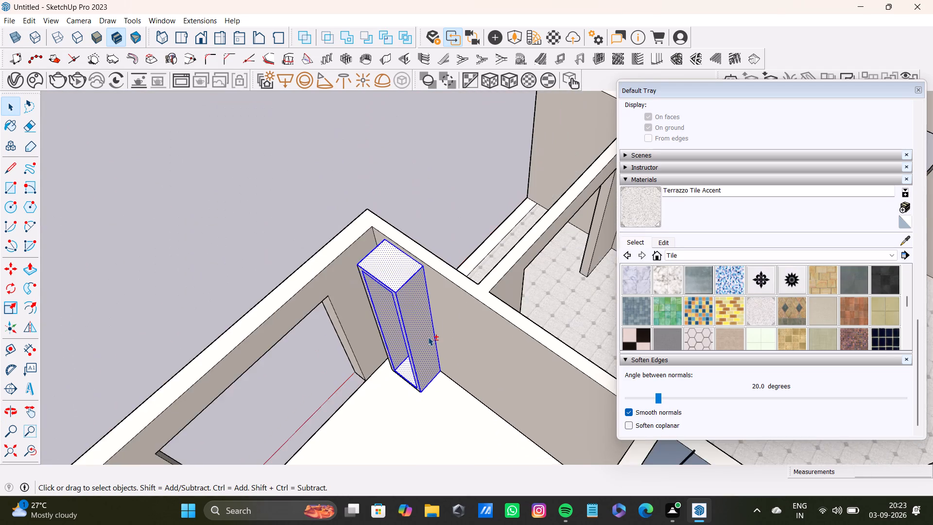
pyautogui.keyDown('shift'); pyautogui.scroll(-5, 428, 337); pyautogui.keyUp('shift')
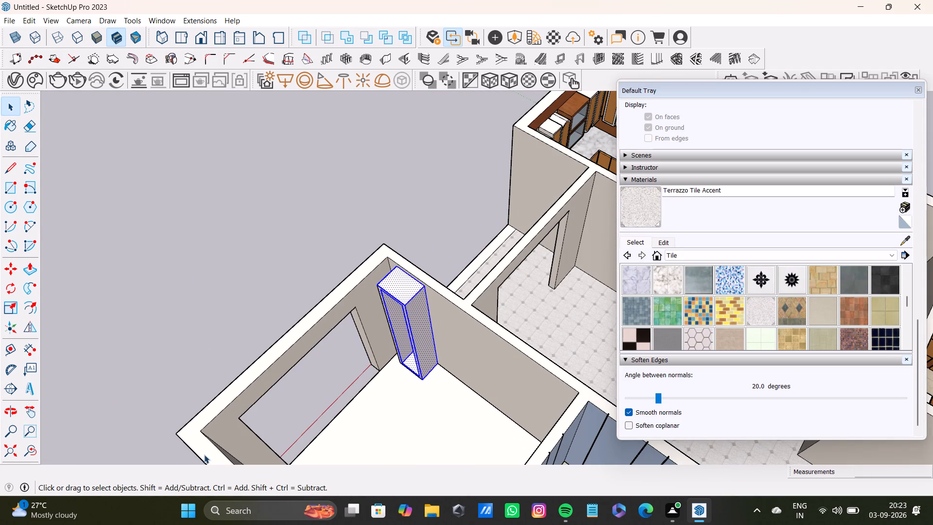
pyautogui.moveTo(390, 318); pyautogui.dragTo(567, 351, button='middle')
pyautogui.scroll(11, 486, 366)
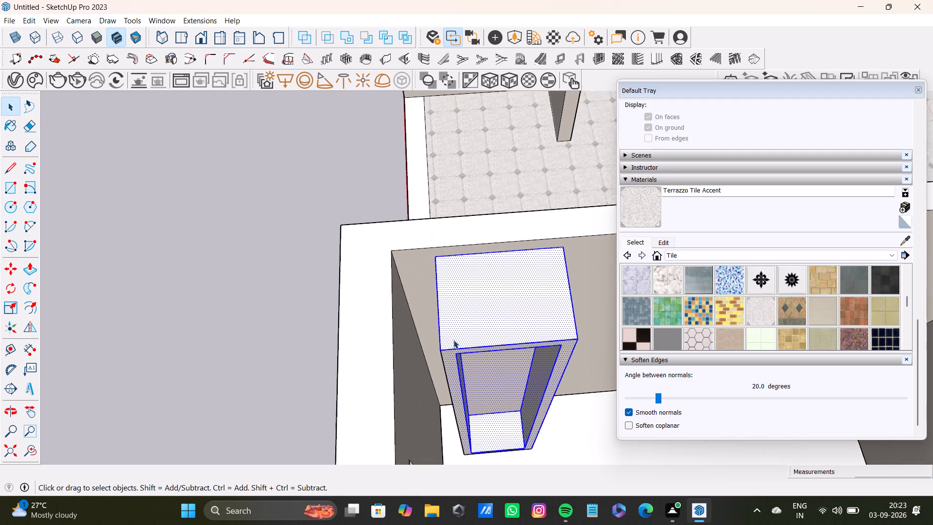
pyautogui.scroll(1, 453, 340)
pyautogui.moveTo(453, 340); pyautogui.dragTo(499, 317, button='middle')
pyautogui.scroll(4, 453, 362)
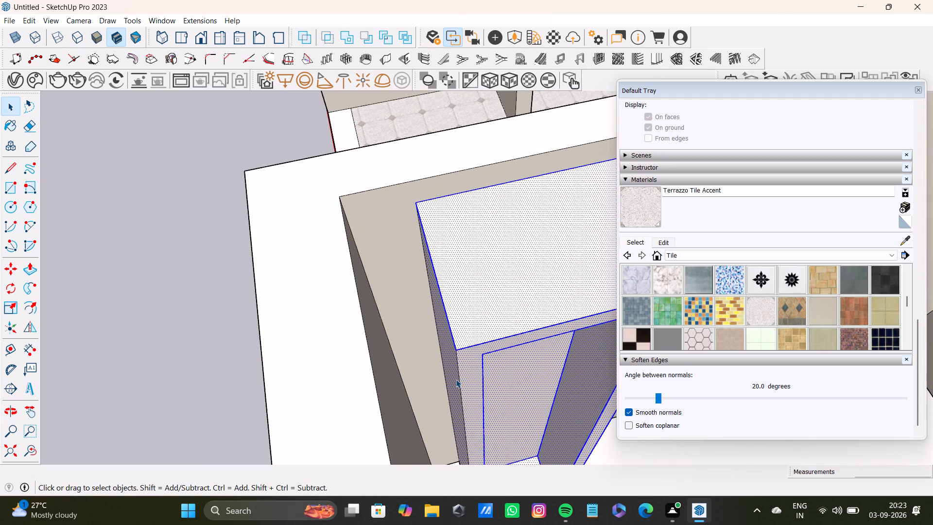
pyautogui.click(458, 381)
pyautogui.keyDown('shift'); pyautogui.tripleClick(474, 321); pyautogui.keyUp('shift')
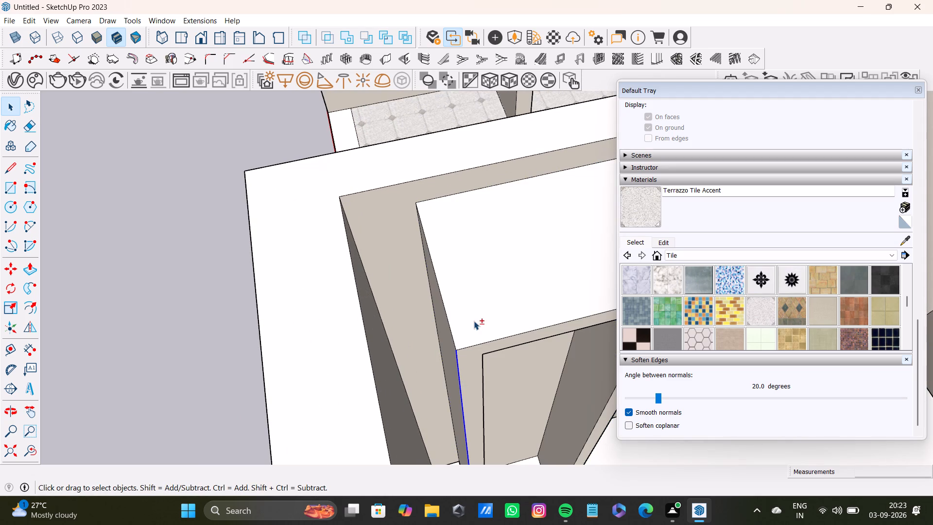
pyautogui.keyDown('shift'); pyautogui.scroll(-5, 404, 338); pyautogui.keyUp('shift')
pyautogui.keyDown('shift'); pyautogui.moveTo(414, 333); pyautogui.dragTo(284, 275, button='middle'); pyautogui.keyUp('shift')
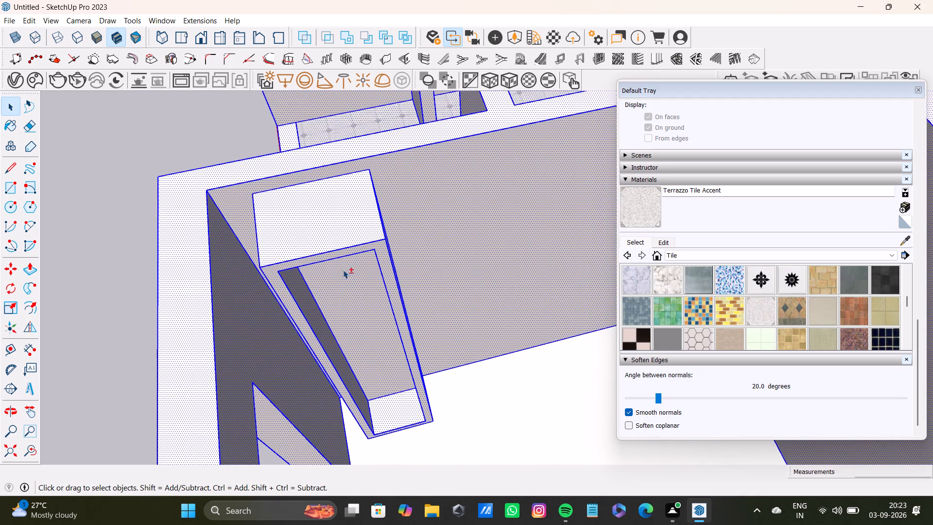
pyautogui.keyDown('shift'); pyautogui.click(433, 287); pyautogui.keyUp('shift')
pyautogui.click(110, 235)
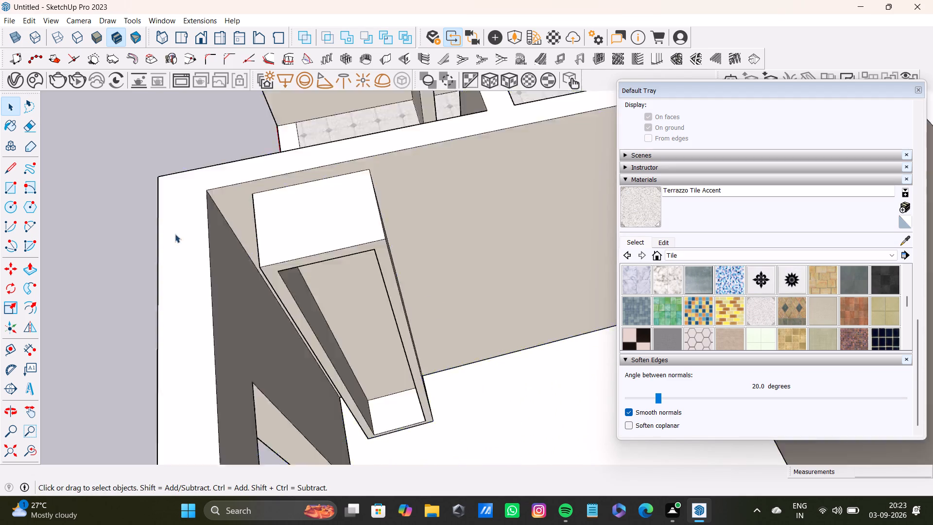
# Window-select the recessed cabinet, try copying it along the wall, and undo back to before the front panel was pushed in.
pyautogui.moveTo(221, 179); pyautogui.dragTo(478, 481)
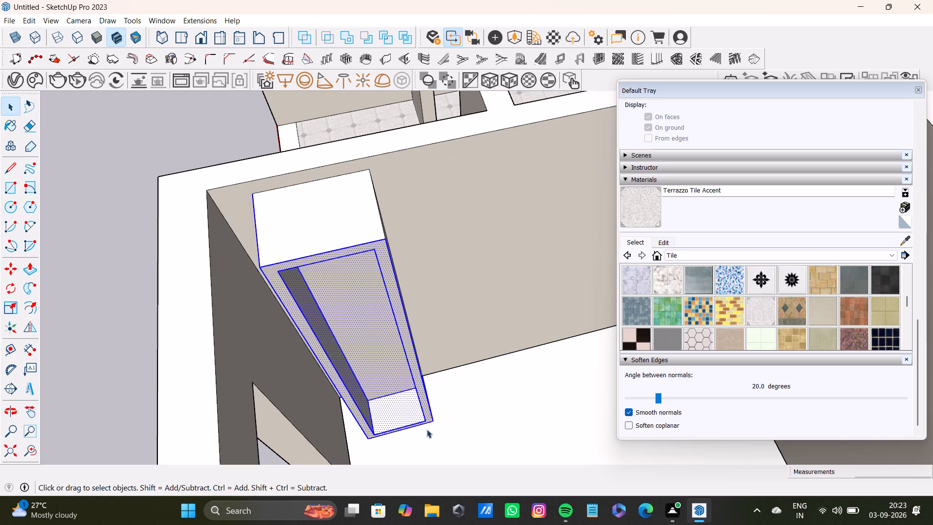
pyautogui.moveTo(372, 404); pyautogui.dragTo(359, 304, button='middle')
pyautogui.press('m')
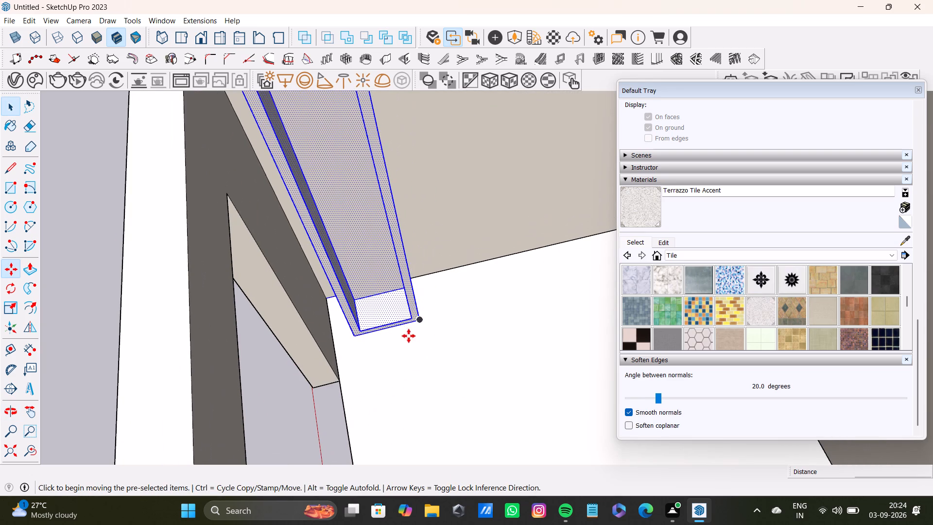
pyautogui.keyDown('ctrl'); pyautogui.click(420, 322); pyautogui.keyUp('ctrl')
pyautogui.scroll(-1, 508, 301)
pyautogui.keyDown('shift'); pyautogui.moveTo(506, 302); pyautogui.dragTo(460, 322, button='middle'); pyautogui.keyUp('shift')
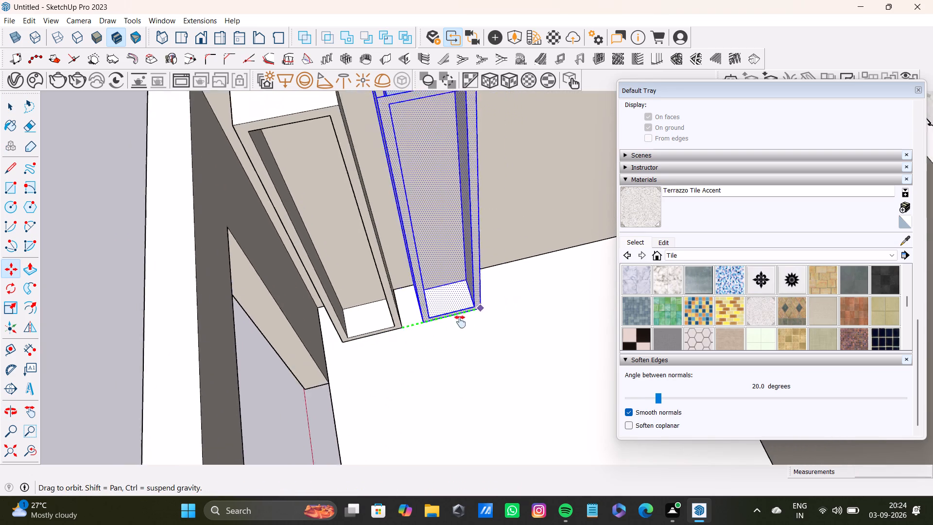
pyautogui.keyDown('shift'); pyautogui.moveTo(460, 322); pyautogui.dragTo(397, 351, button='middle'); pyautogui.keyUp('shift')
pyautogui.hotkey('ctrl', 'z')
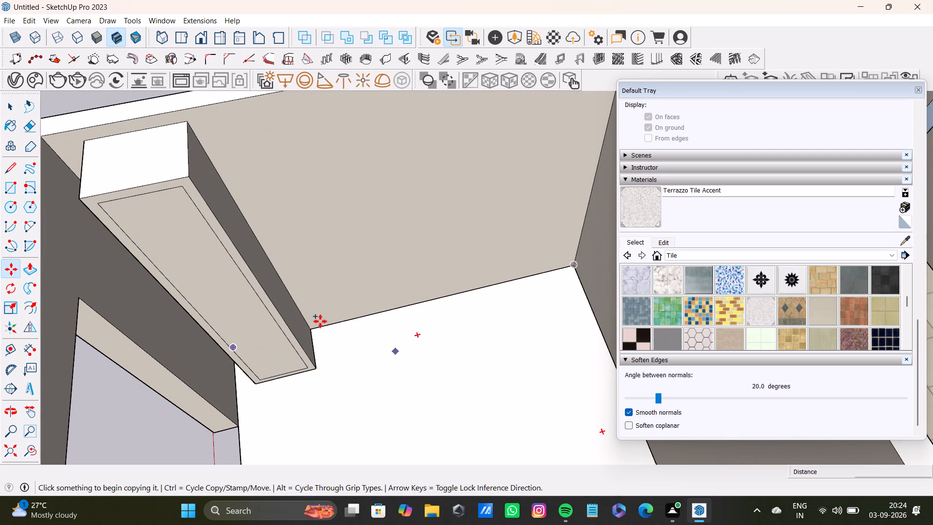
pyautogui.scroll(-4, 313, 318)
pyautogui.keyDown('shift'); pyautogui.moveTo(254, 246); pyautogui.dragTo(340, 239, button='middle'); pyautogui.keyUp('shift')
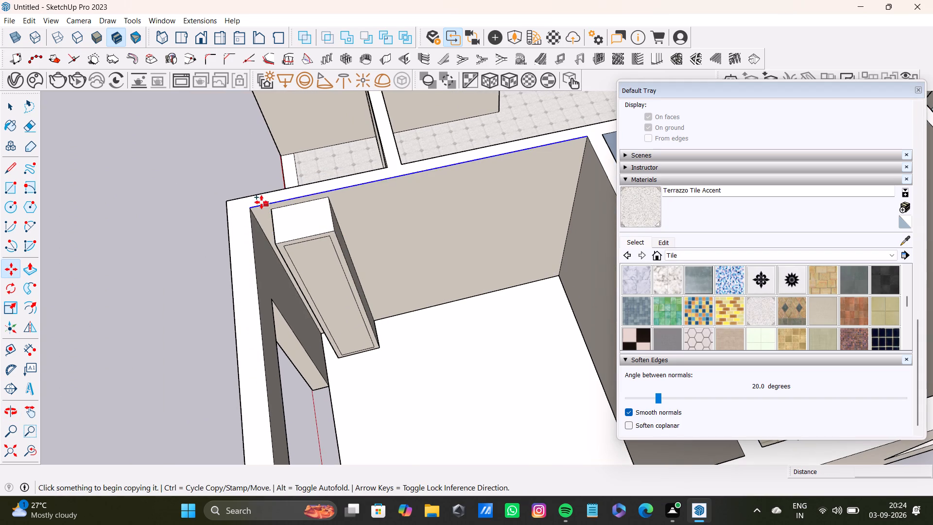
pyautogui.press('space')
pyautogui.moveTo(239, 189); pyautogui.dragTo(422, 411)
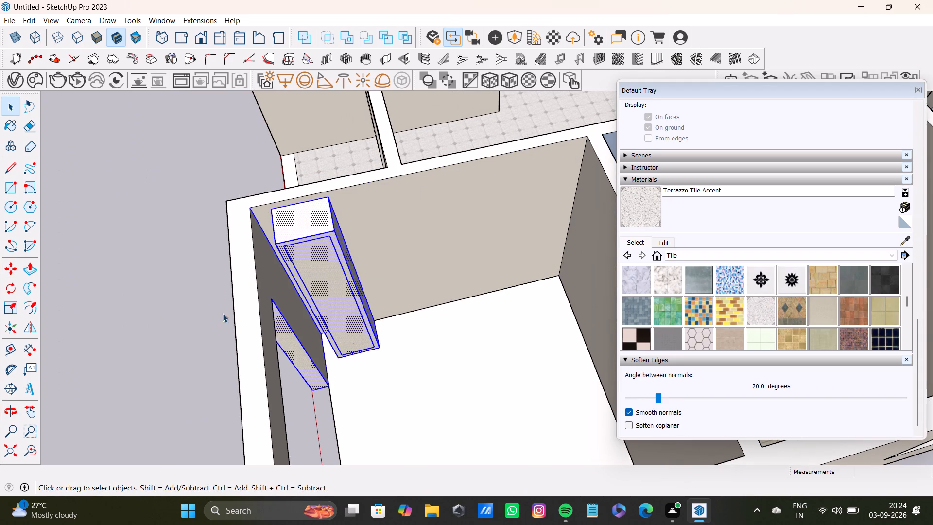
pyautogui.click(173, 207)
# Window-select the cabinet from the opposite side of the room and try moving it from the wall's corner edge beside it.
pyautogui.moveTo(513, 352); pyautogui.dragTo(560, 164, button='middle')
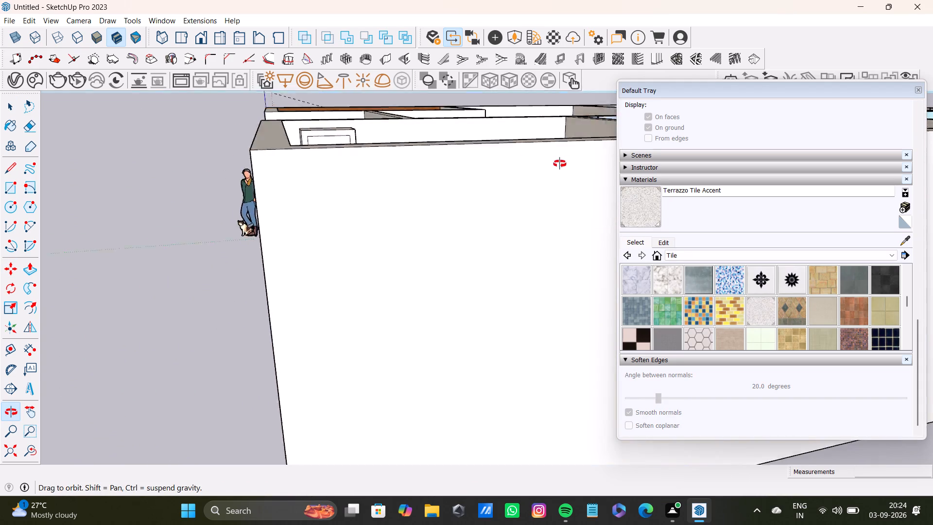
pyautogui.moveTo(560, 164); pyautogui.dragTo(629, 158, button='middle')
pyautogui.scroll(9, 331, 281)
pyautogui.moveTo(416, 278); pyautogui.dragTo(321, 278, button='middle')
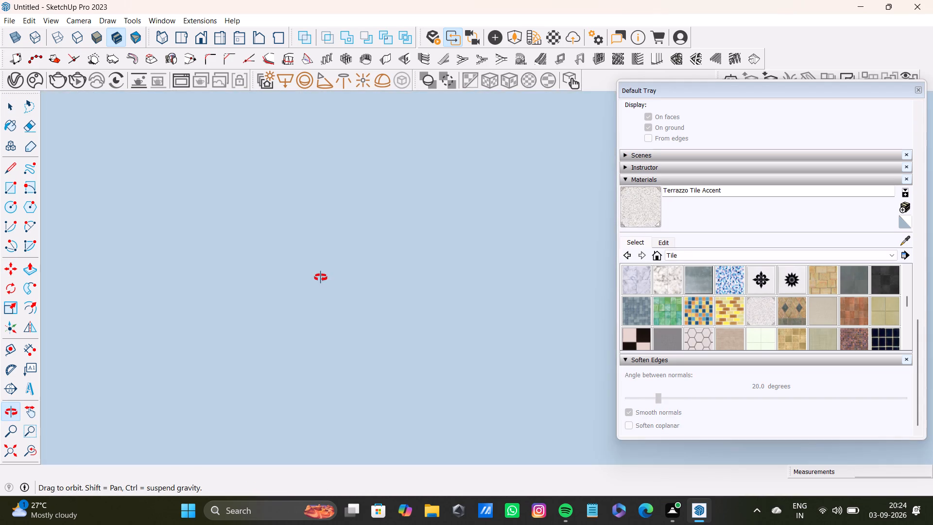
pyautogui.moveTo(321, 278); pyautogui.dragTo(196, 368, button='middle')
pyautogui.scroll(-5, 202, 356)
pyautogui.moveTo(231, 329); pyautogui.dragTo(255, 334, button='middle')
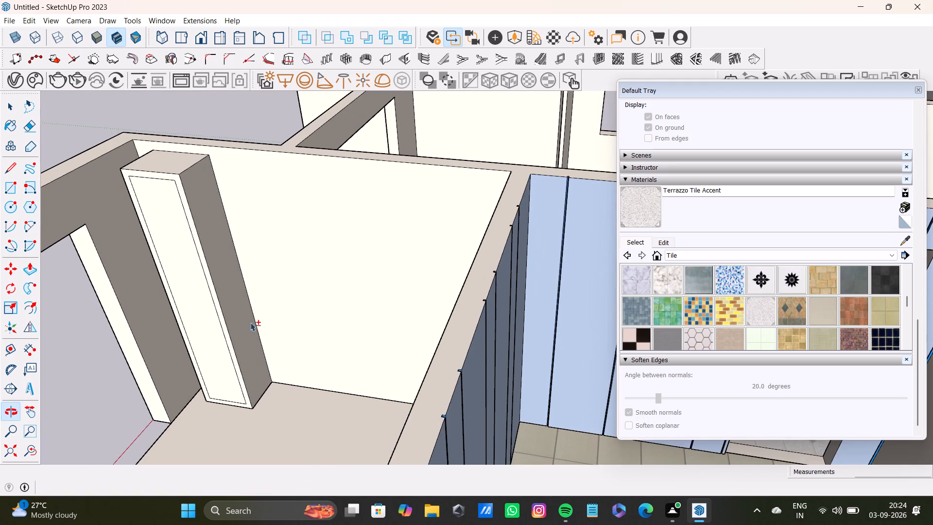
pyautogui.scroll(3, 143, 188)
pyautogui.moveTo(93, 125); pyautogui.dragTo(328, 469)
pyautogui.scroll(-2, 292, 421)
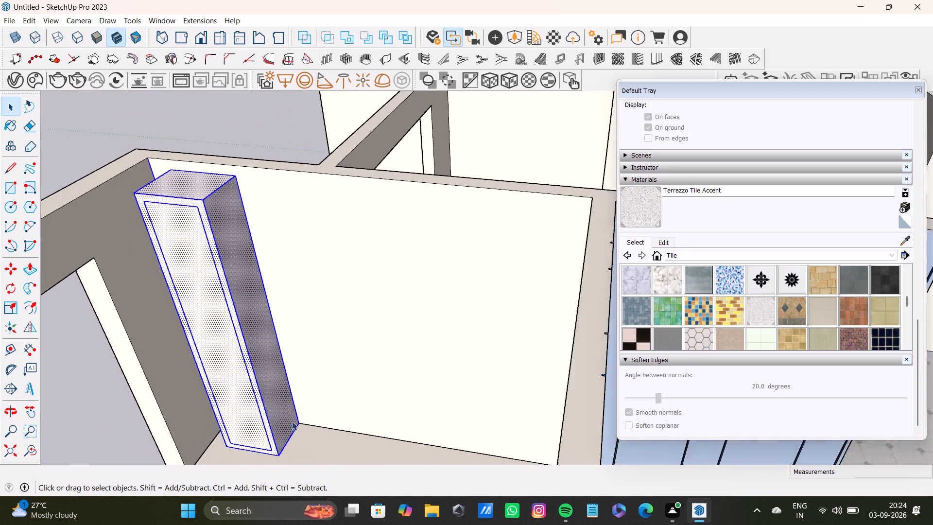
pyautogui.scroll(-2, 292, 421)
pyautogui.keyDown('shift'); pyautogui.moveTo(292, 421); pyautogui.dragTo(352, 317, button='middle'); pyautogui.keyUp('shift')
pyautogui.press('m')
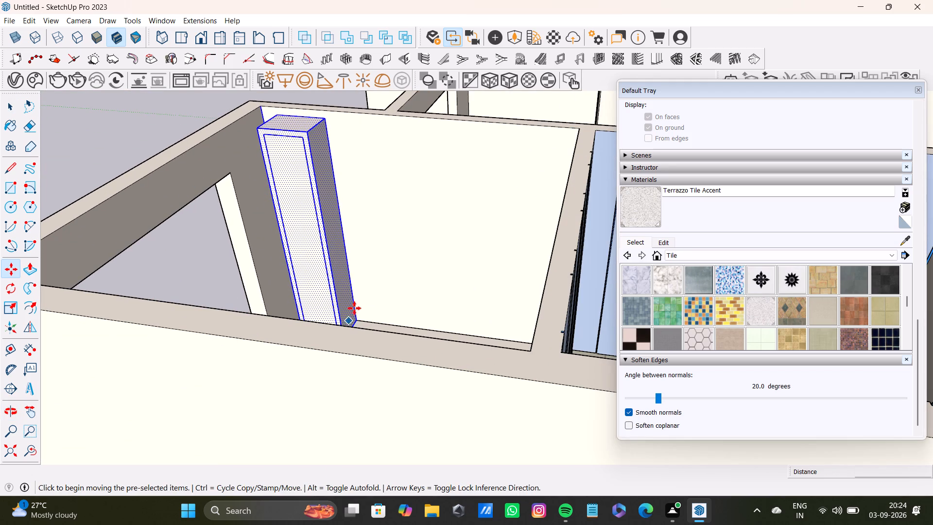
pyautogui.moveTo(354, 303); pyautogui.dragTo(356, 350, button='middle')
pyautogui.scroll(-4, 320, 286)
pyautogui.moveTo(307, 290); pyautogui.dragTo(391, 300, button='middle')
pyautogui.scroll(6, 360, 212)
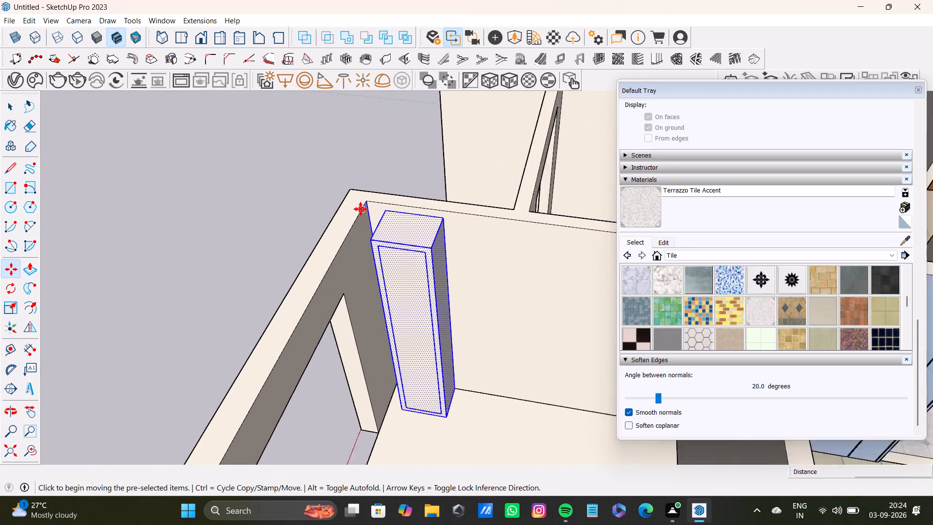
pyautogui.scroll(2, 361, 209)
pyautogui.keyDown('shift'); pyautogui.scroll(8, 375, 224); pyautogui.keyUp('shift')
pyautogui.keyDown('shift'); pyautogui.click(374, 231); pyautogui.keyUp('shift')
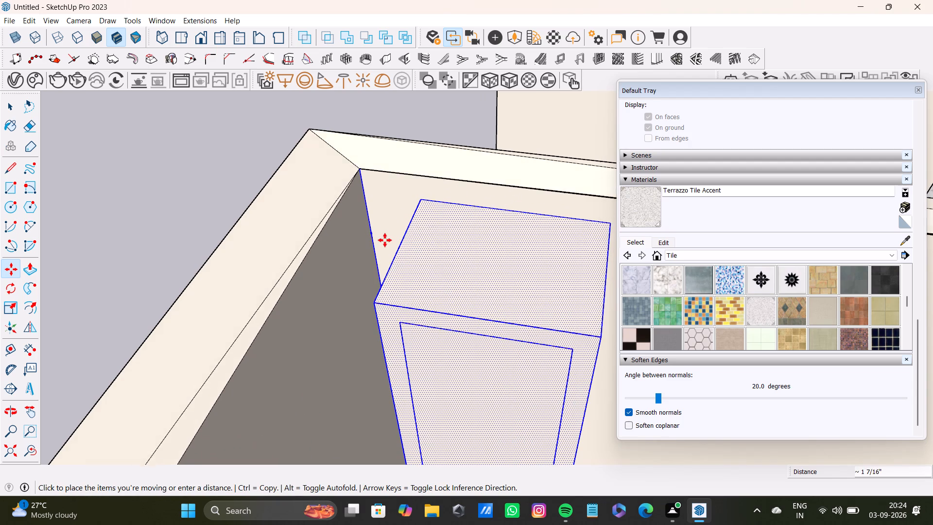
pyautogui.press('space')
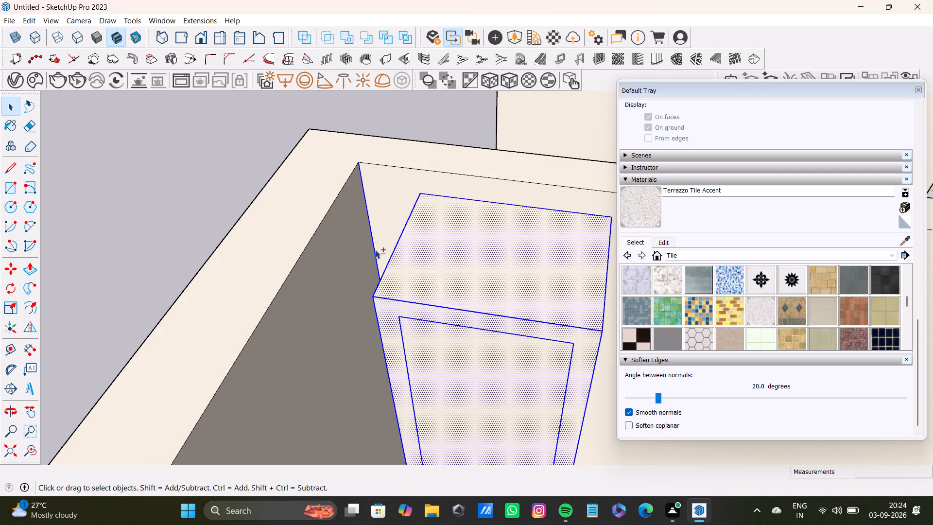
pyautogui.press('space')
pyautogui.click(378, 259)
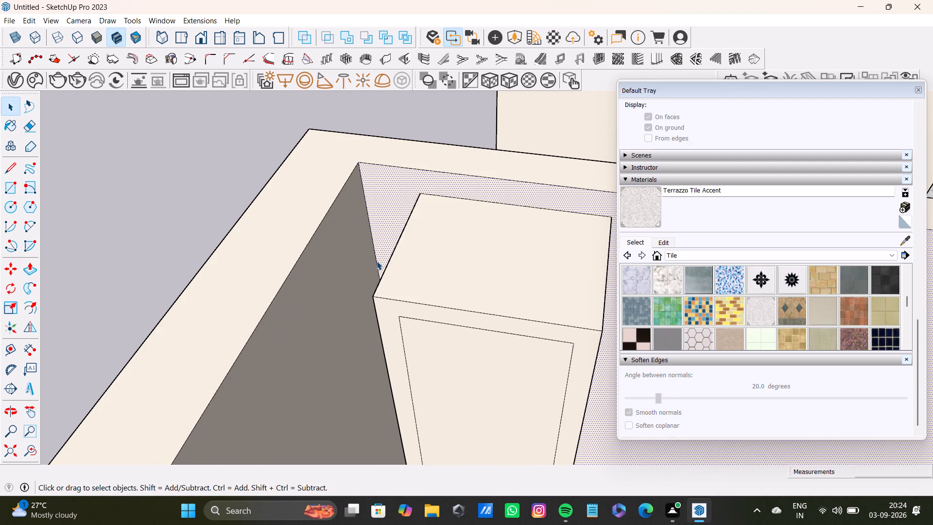
# Select the whole cabinet with a selection window around its top, front and sides.
pyautogui.scroll(-12, 378, 270)
pyautogui.press('space')
pyautogui.moveTo(447, 365); pyautogui.dragTo(481, 318, button='middle')
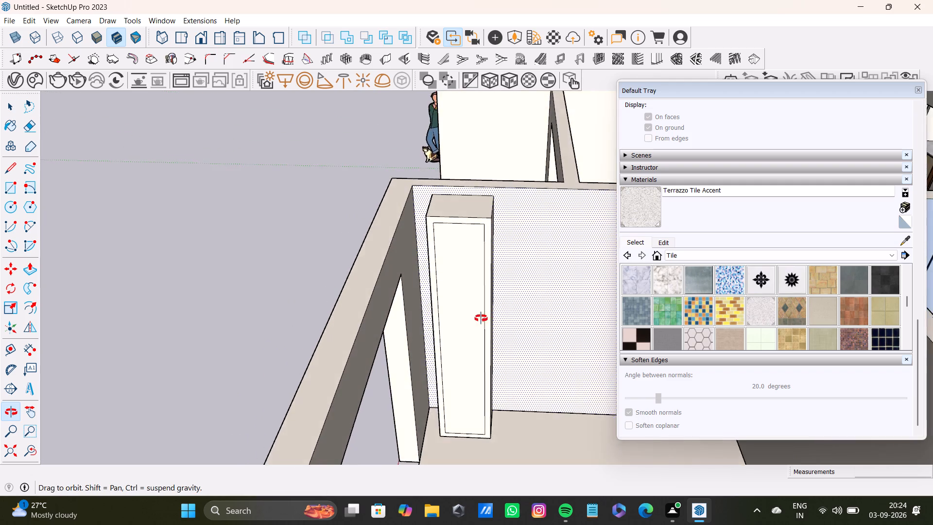
pyautogui.moveTo(481, 318); pyautogui.dragTo(432, 259, button='middle')
pyautogui.moveTo(432, 262); pyautogui.dragTo(477, 307, button='middle')
pyautogui.moveTo(405, 193); pyautogui.dragTo(472, 343)
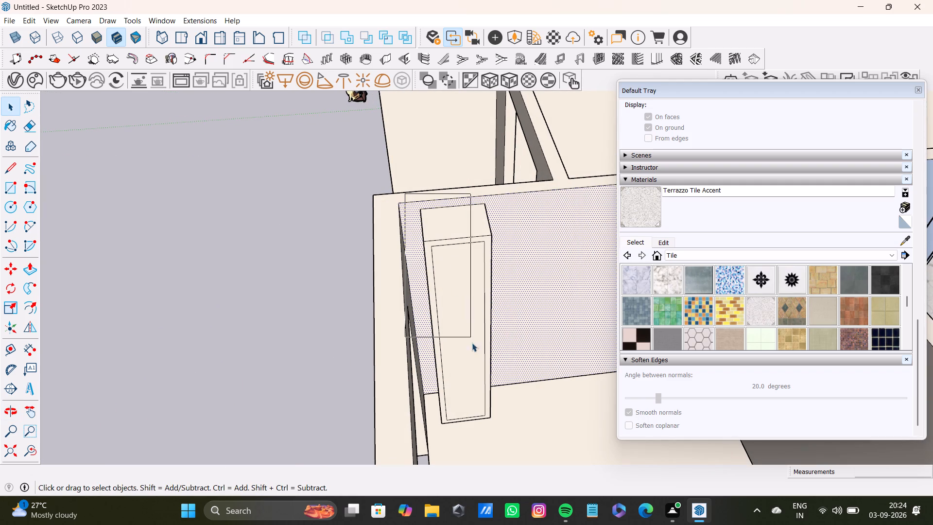
pyautogui.moveTo(472, 343); pyautogui.dragTo(515, 466)
pyautogui.moveTo(504, 397); pyautogui.dragTo(449, 387, button='middle')
pyautogui.keyDown('shift'); pyautogui.scroll(4, 342, 344); pyautogui.keyUp('shift')
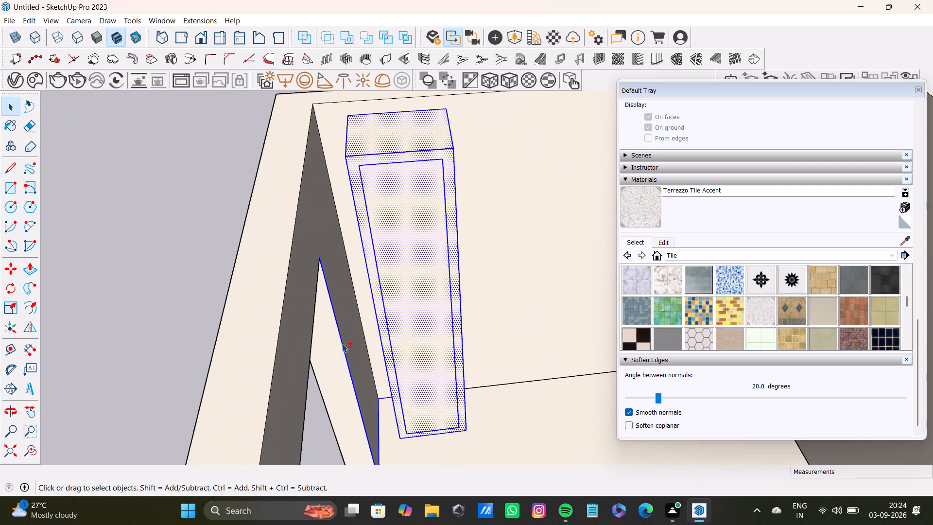
# Remove the stray edges of the wall opening and the floor line beside the cabinet from the selection.
pyautogui.keyDown('shift'); pyautogui.click(346, 368); pyautogui.keyUp('shift')
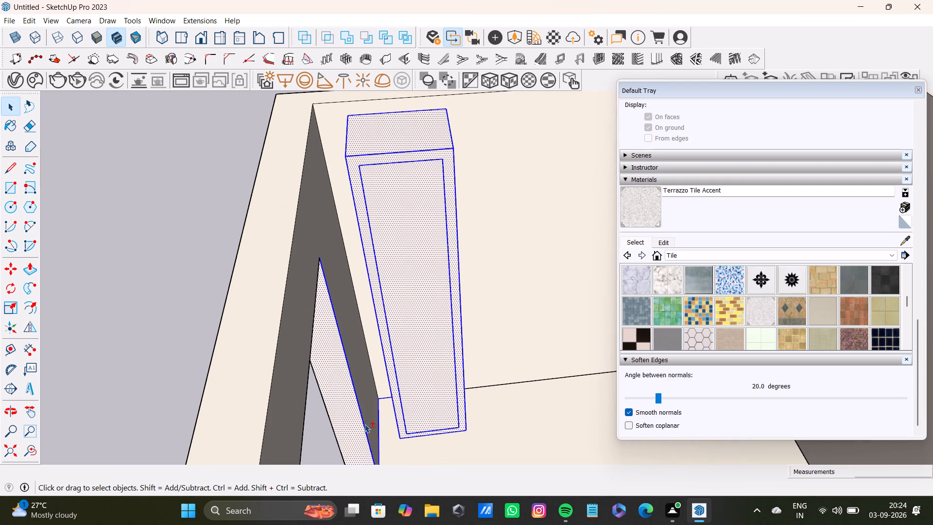
pyautogui.keyDown('shift'); pyautogui.click(364, 424); pyautogui.keyUp('shift')
pyautogui.keyDown('shift'); pyautogui.click(346, 430); pyautogui.keyUp('shift')
pyautogui.keyDown('shift'); pyautogui.click(381, 438); pyautogui.keyUp('shift')
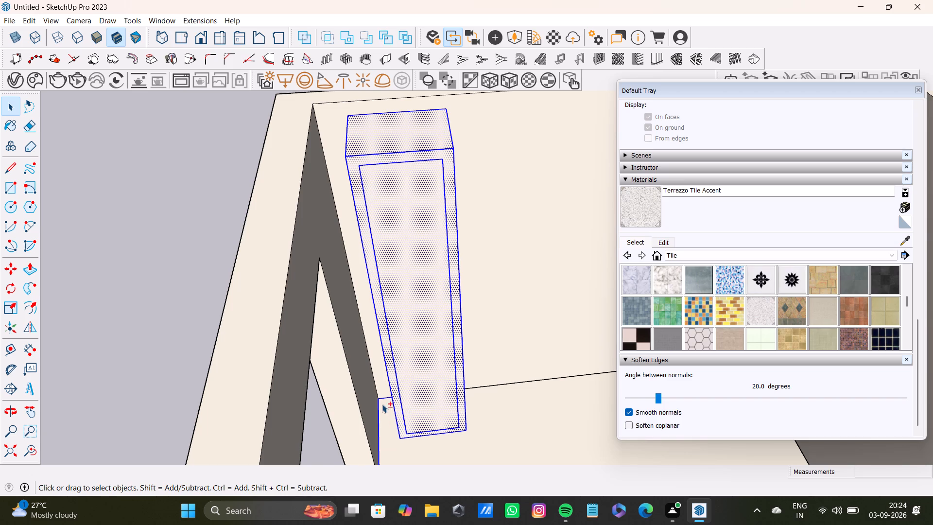
pyautogui.keyDown('shift'); pyautogui.click(384, 399); pyautogui.keyUp('shift')
pyautogui.keyDown('shift'); pyautogui.click(379, 420); pyautogui.keyUp('shift')
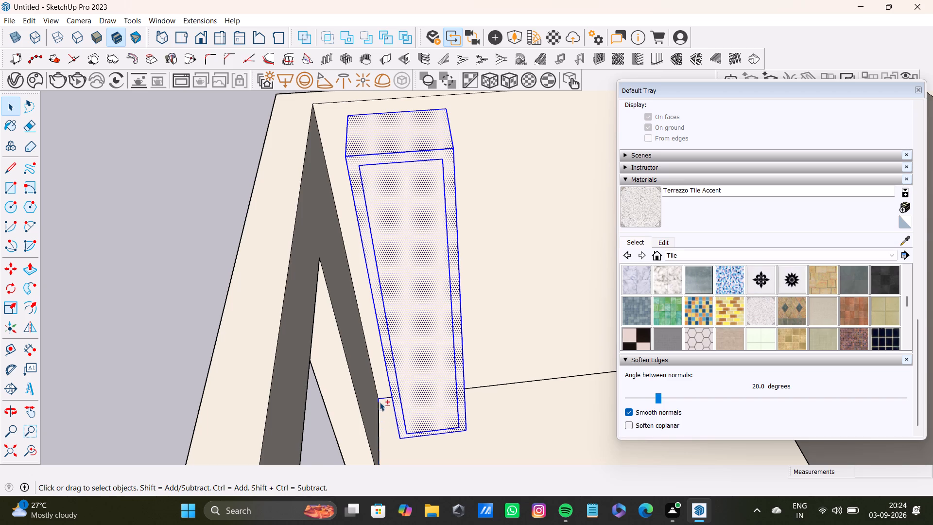
pyautogui.keyDown('shift'); pyautogui.click(383, 397); pyautogui.keyUp('shift')
pyautogui.keyDown('shift'); pyautogui.scroll(4, 383, 402); pyautogui.keyUp('shift')
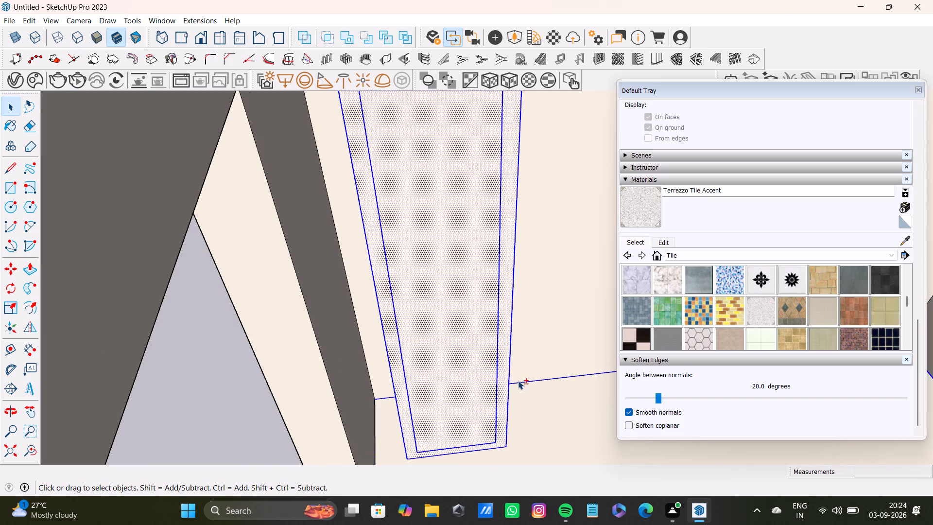
pyautogui.keyDown('shift'); pyautogui.click(526, 385); pyautogui.keyUp('shift')
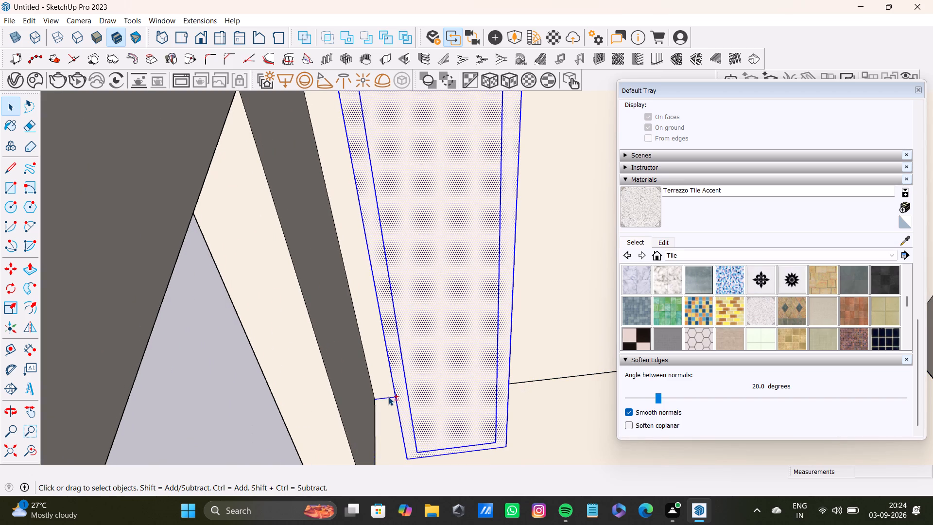
pyautogui.keyDown('shift'); pyautogui.click(388, 397); pyautogui.keyUp('shift')
# Remove the stray floor-level edges around the tiled room's side wall, wall end and threshold from the selection.
pyautogui.keyDown('shift'); pyautogui.scroll(-11, 390, 402); pyautogui.keyUp('shift')
pyautogui.keyDown('shift'); pyautogui.moveTo(442, 397); pyautogui.dragTo(421, 443, button='middle'); pyautogui.keyUp('shift')
pyautogui.keyDown('shift'); pyautogui.scroll(4, 412, 375); pyautogui.keyUp('shift')
pyautogui.moveTo(330, 366); pyautogui.dragTo(690, 431, button='middle')
pyautogui.keyDown('shift'); pyautogui.scroll(1, 595, 433); pyautogui.keyUp('shift')
pyautogui.keyDown('shift'); pyautogui.moveTo(592, 430); pyautogui.dragTo(529, 410, button='middle'); pyautogui.keyUp('shift')
pyautogui.keyDown('shift'); pyautogui.scroll(4, 386, 324); pyautogui.keyUp('shift')
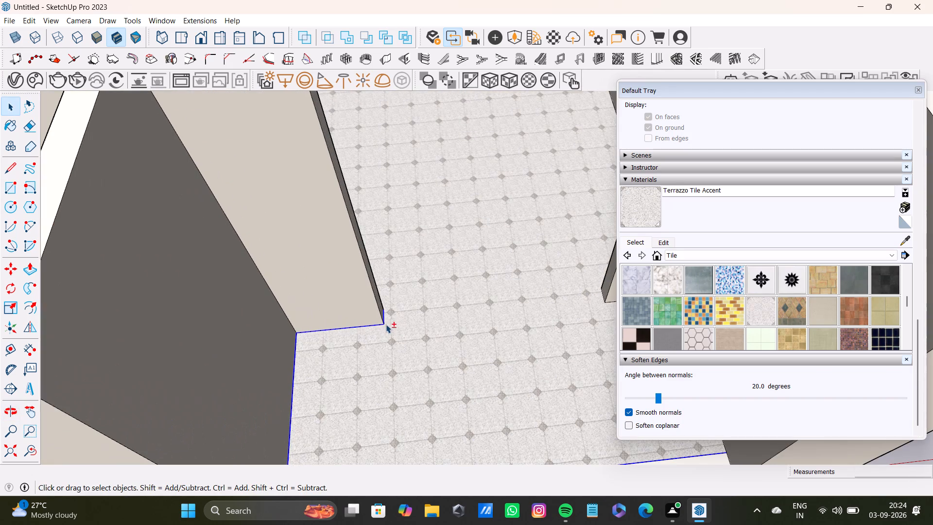
pyautogui.keyDown('shift'); pyautogui.click(380, 324); pyautogui.keyUp('shift')
pyautogui.keyDown('shift'); pyautogui.click(386, 318); pyautogui.keyUp('shift')
pyautogui.keyDown('shift'); pyautogui.click(386, 317); pyautogui.keyUp('shift')
pyautogui.keyDown('shift'); pyautogui.click(384, 315); pyautogui.keyUp('shift')
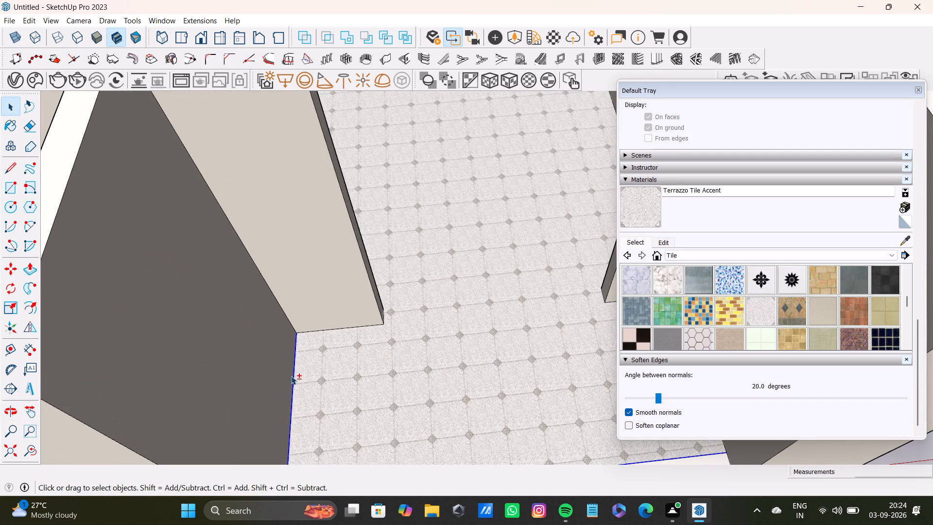
pyautogui.keyDown('shift'); pyautogui.click(291, 376); pyautogui.keyUp('shift')
pyautogui.keyDown('shift'); pyautogui.click(292, 389); pyautogui.keyUp('shift')
pyautogui.keyDown('shift'); pyautogui.scroll(-5, 336, 402); pyautogui.keyUp('shift')
pyautogui.keyDown('shift'); pyautogui.moveTo(439, 401); pyautogui.dragTo(424, 321, button='middle'); pyautogui.keyUp('shift')
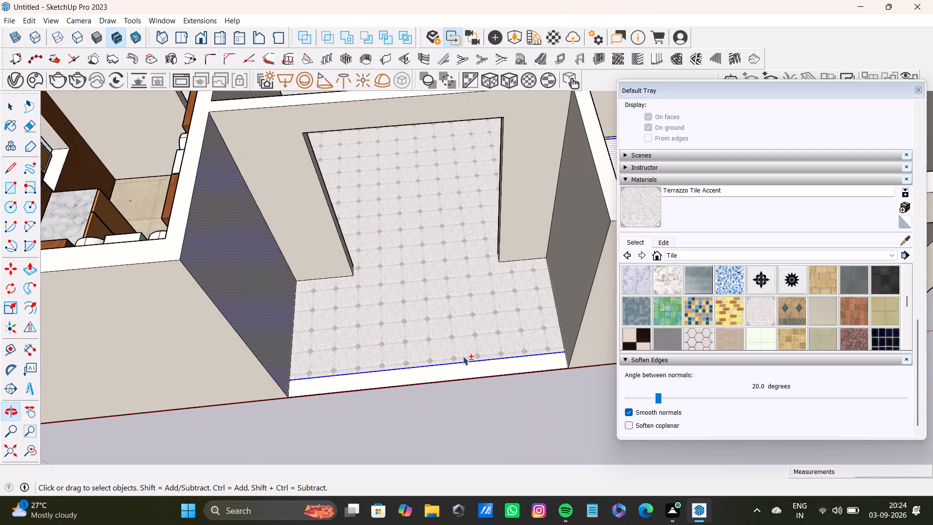
pyautogui.keyDown('shift'); pyautogui.scroll(4, 465, 358); pyautogui.keyUp('shift')
pyautogui.keyDown('shift'); pyautogui.click(484, 364); pyautogui.keyUp('shift')
pyautogui.keyDown('shift'); pyautogui.click(486, 346); pyautogui.keyUp('shift')
pyautogui.keyDown('shift'); pyautogui.click(488, 344); pyautogui.keyUp('shift')
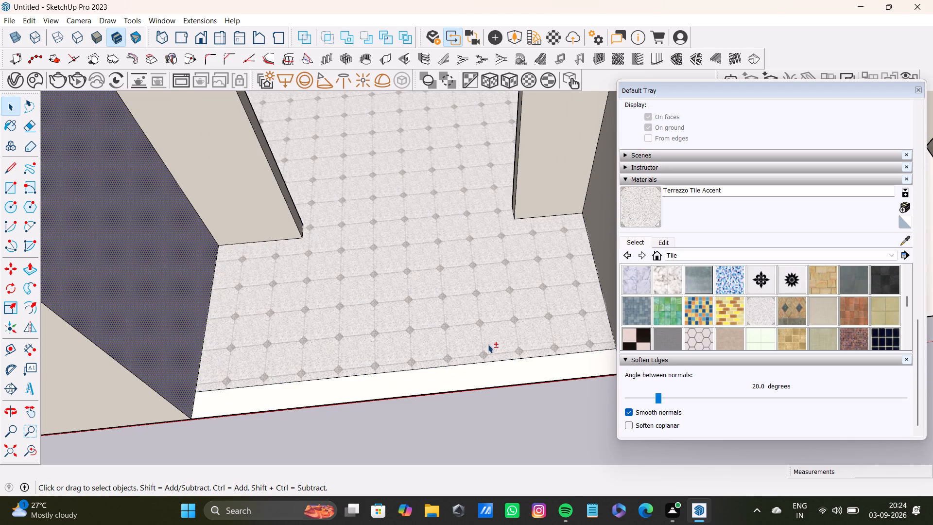
# Copy the selected cabinet about 7' along the green axis, outside the house beyond the wall with the opening.
pyautogui.keyDown('shift'); pyautogui.scroll(-4, 490, 336); pyautogui.keyUp('shift')
pyautogui.moveTo(541, 322); pyautogui.dragTo(125, 294, button='middle')
pyautogui.scroll(-2, 371, 325)
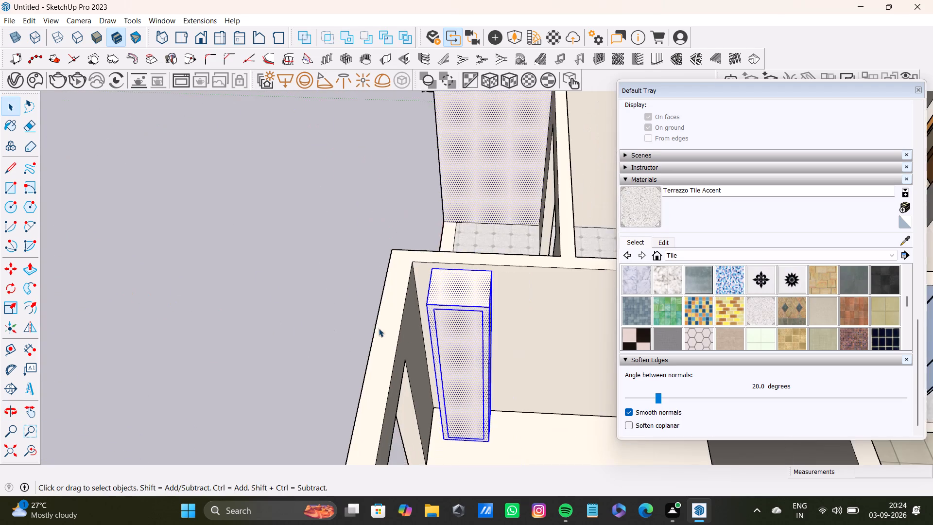
pyautogui.keyDown('shift'); pyautogui.moveTo(418, 302); pyautogui.dragTo(307, 262, button='middle'); pyautogui.keyUp('shift')
pyautogui.press('m')
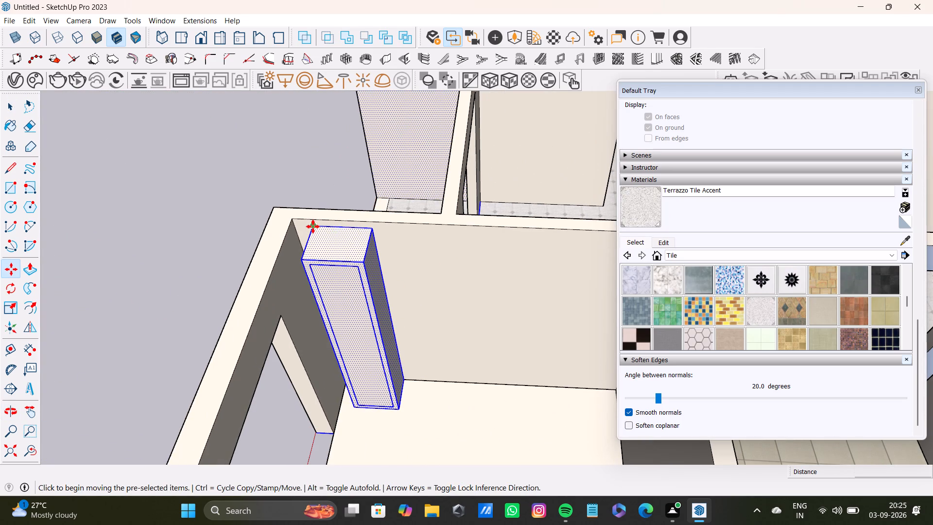
pyautogui.keyDown('ctrl'); pyautogui.click(313, 227); pyautogui.keyUp('ctrl')
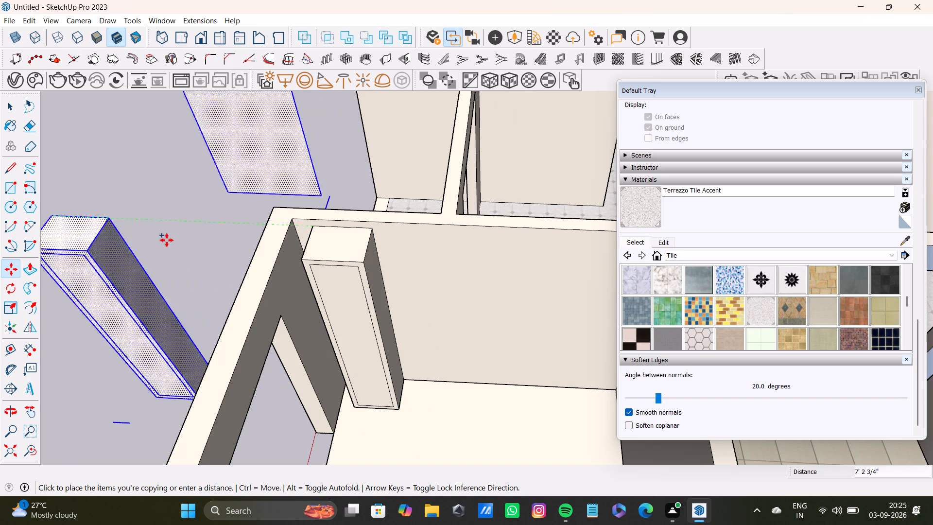
pyautogui.click(85, 179)
pyautogui.scroll(-4, 152, 232)
pyautogui.keyDown('shift'); pyautogui.moveTo(161, 264); pyautogui.dragTo(326, 227, button='middle'); pyautogui.keyUp('shift')
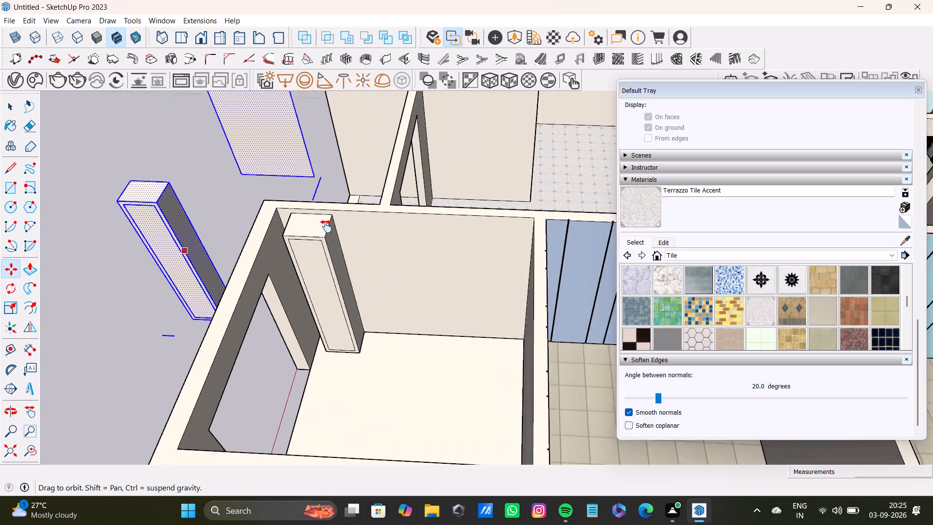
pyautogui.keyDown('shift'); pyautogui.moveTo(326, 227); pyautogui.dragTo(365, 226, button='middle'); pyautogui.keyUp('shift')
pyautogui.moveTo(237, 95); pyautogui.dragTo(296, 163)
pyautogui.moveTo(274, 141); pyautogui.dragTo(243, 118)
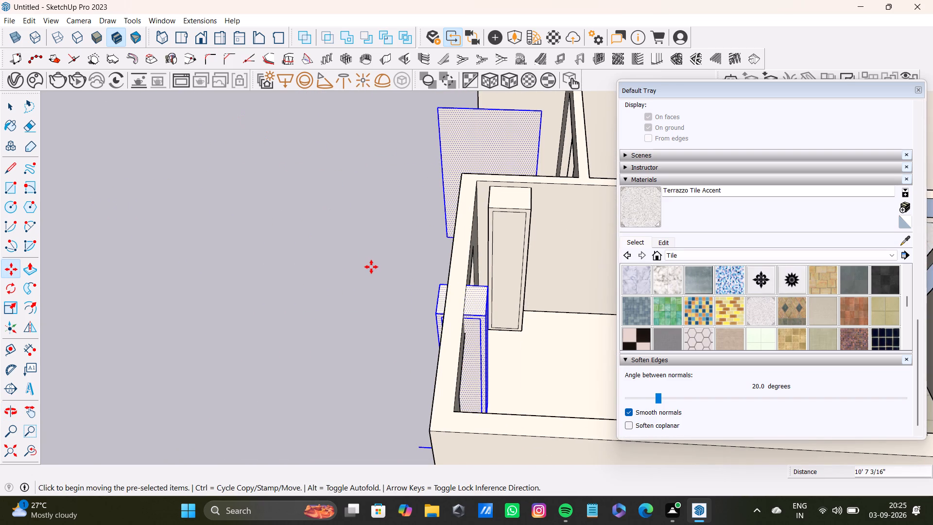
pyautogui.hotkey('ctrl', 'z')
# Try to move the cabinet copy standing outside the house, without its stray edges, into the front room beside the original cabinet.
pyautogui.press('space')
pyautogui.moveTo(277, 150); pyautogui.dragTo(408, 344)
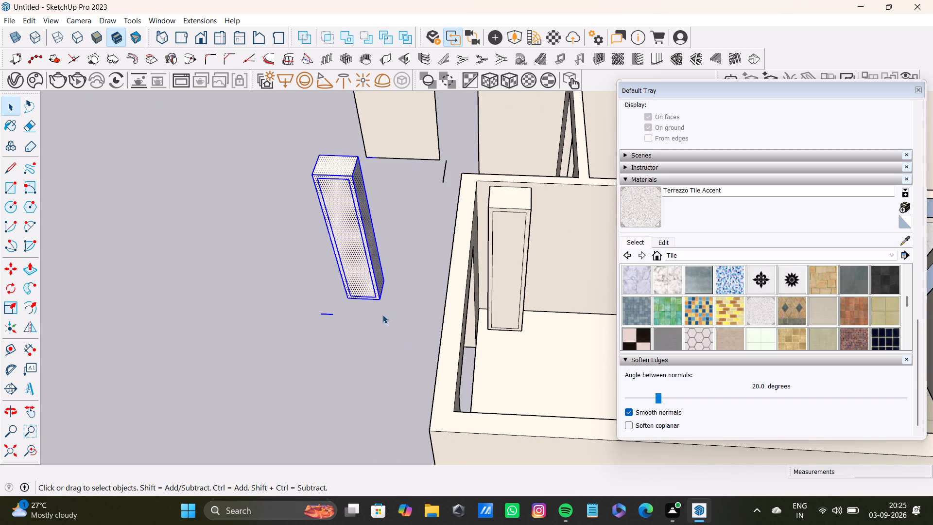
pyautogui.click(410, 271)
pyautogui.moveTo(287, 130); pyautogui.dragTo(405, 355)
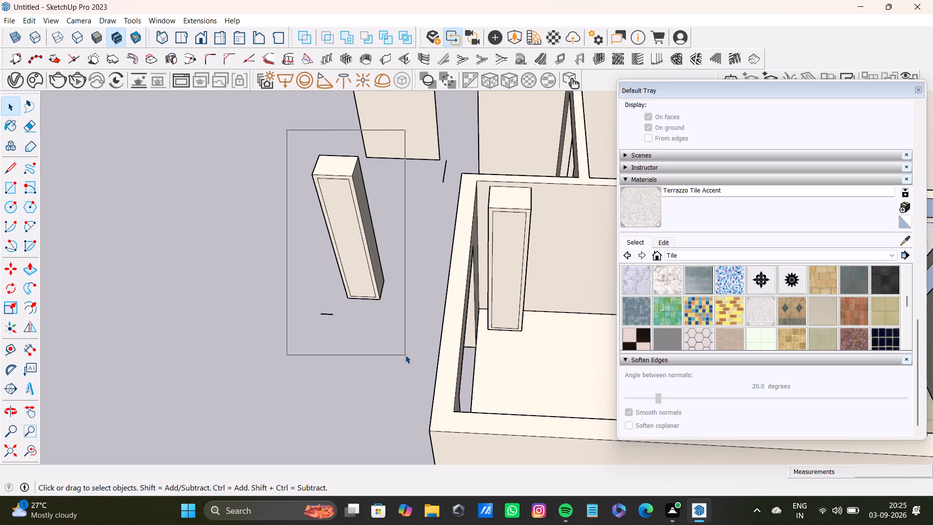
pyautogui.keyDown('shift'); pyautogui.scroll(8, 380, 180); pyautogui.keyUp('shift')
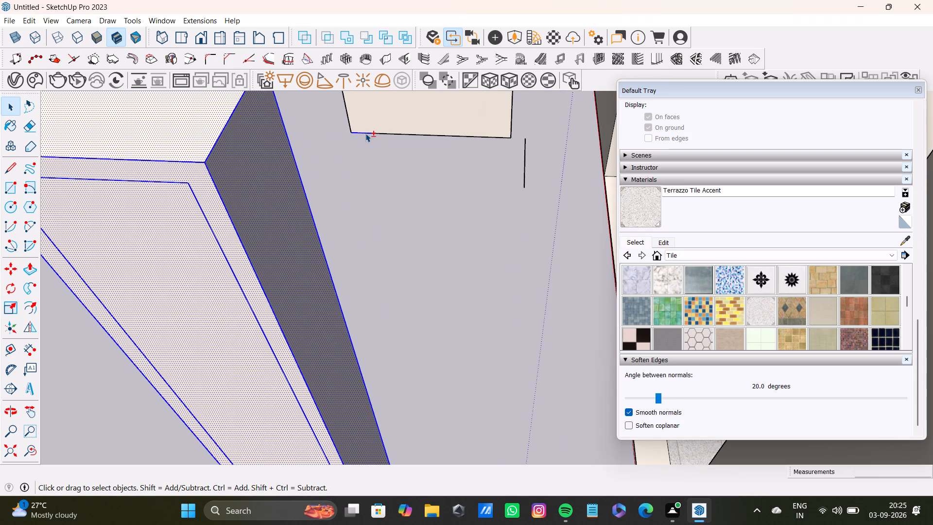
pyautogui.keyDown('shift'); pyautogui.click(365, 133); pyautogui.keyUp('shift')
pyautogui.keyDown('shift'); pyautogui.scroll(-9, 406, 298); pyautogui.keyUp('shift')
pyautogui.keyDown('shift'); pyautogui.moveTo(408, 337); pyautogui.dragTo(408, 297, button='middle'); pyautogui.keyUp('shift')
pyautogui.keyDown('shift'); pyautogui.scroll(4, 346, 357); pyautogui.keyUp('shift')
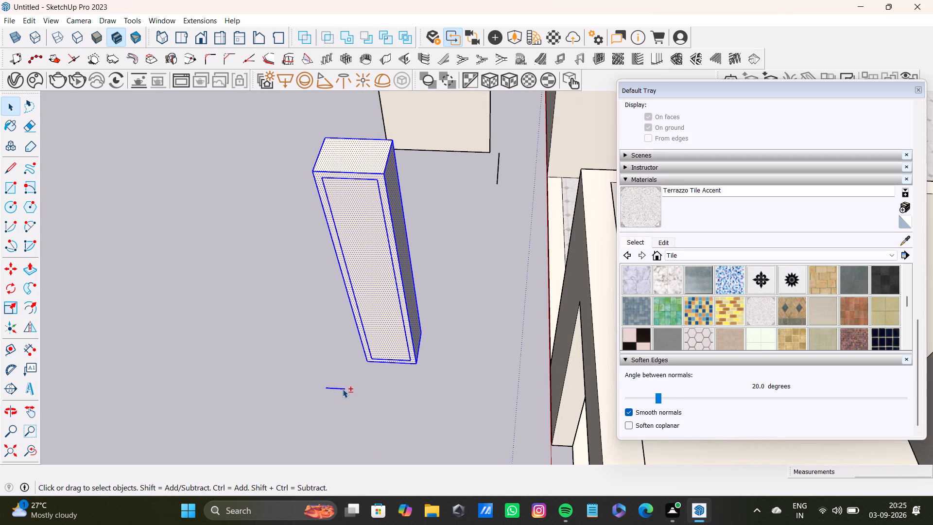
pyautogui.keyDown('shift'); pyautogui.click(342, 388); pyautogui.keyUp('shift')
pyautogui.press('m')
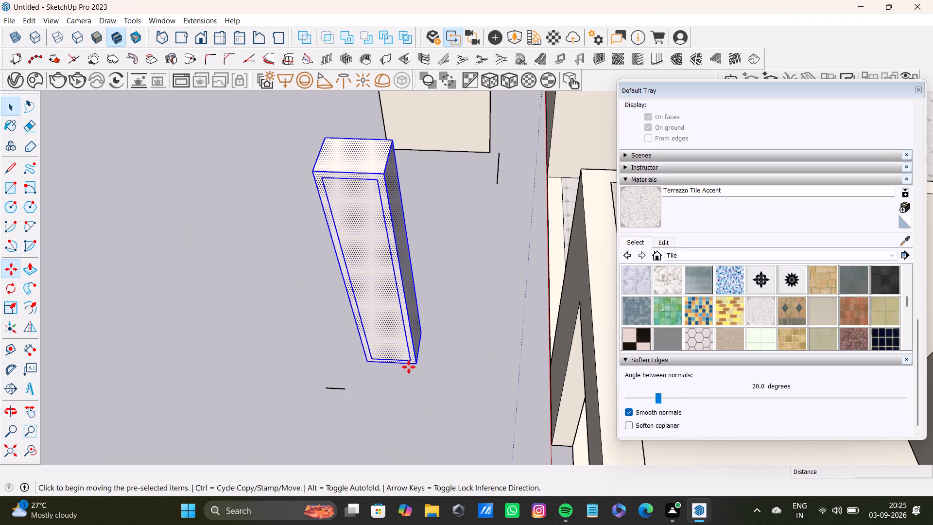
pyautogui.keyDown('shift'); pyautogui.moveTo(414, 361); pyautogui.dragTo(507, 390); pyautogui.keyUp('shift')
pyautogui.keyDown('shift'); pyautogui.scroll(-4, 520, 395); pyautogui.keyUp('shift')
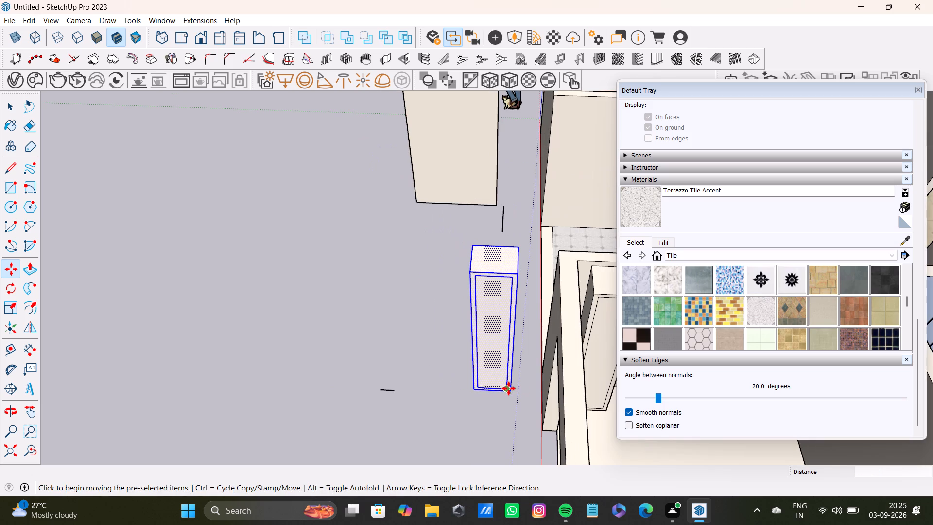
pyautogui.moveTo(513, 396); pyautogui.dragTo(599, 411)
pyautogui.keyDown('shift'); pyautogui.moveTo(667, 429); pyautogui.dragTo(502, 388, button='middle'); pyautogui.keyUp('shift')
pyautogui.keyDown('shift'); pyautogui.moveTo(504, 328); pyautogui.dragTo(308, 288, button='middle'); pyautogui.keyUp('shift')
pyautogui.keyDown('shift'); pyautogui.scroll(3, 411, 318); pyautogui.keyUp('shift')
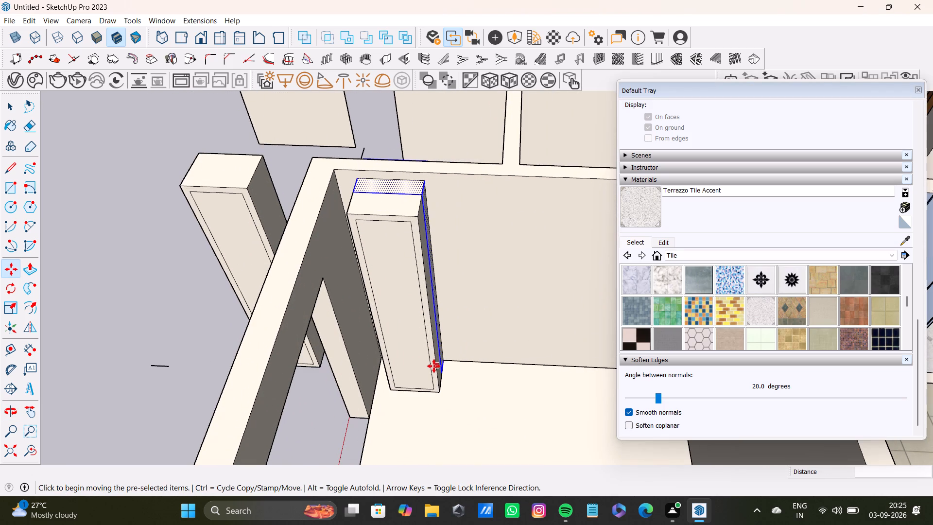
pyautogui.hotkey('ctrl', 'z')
# Copy the outside cabinet about 7' 1" into the front room, placing it directly beside the original wall cabinet.
pyautogui.keyDown('shift'); pyautogui.moveTo(286, 324); pyautogui.dragTo(490, 346, button='middle'); pyautogui.keyUp('shift')
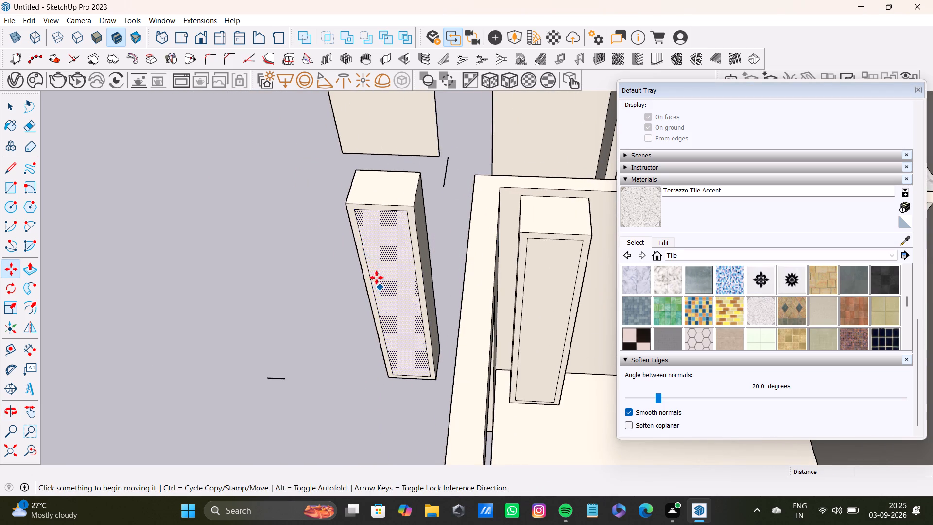
pyautogui.press('space')
pyautogui.moveTo(330, 168); pyautogui.dragTo(441, 406)
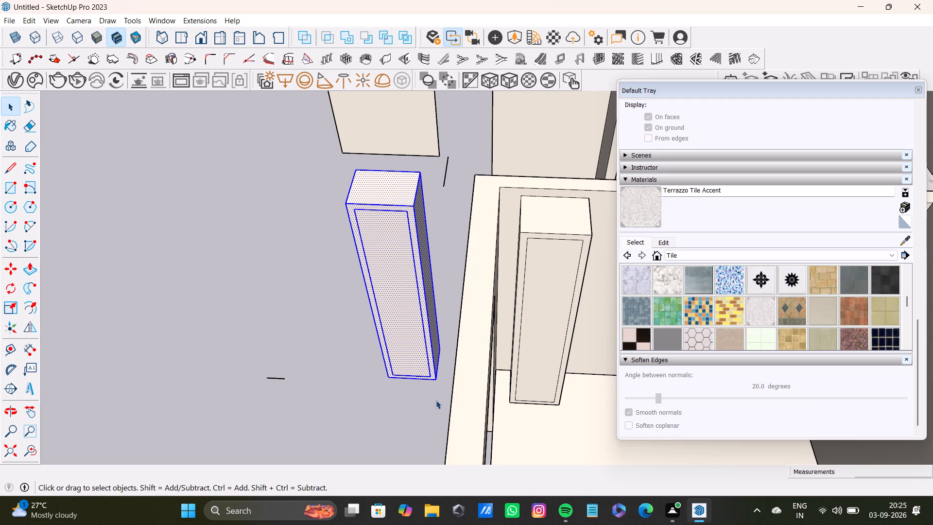
pyautogui.press('m')
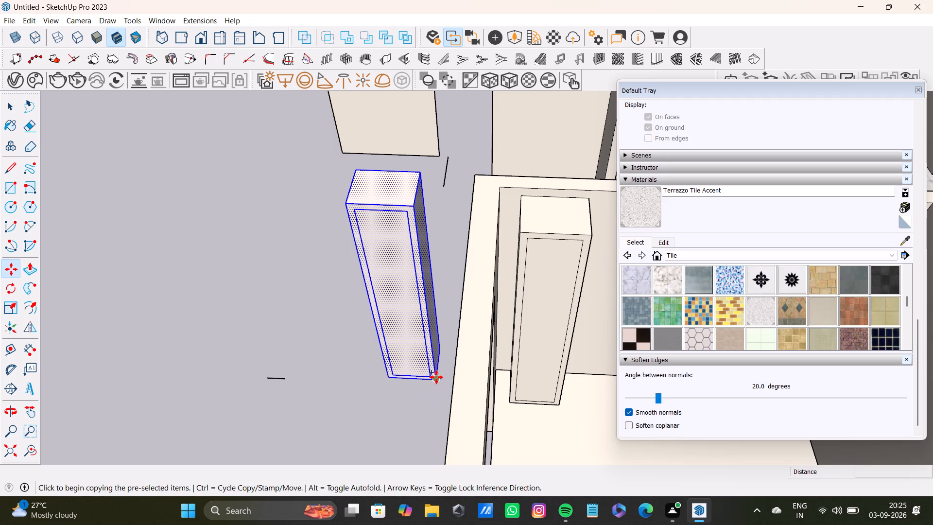
pyautogui.keyDown('shift'); pyautogui.click(436, 381); pyautogui.keyUp('shift')
pyautogui.keyDown('shift'); pyautogui.scroll(-3, 545, 388); pyautogui.keyUp('shift')
pyautogui.keyDown('shift'); pyautogui.moveTo(543, 389); pyautogui.dragTo(478, 352, button='middle'); pyautogui.keyUp('shift')
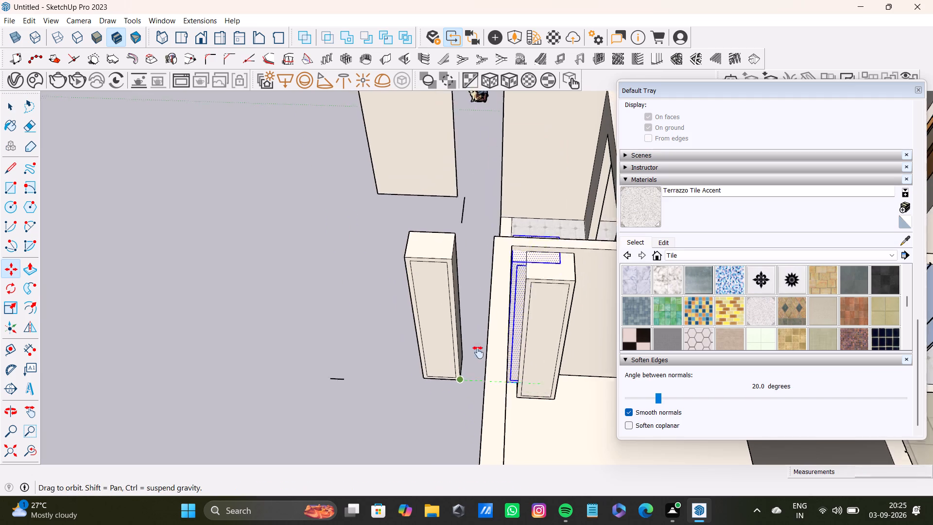
pyautogui.keyDown('shift'); pyautogui.moveTo(478, 352); pyautogui.dragTo(381, 340, button='middle'); pyautogui.keyUp('shift')
pyautogui.keyDown('shift'); pyautogui.scroll(2, 431, 351); pyautogui.keyUp('shift')
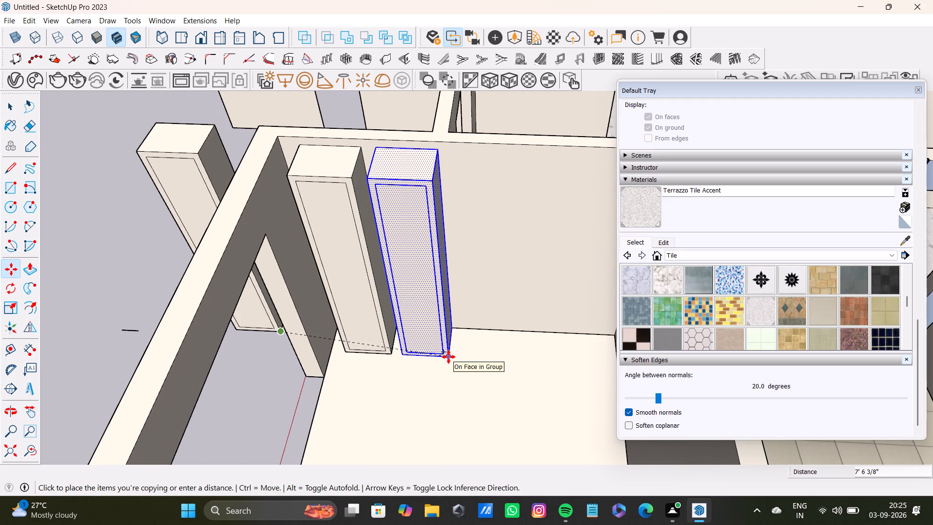
pyautogui.keyDown('shift'); pyautogui.click(439, 356); pyautogui.keyUp('shift')
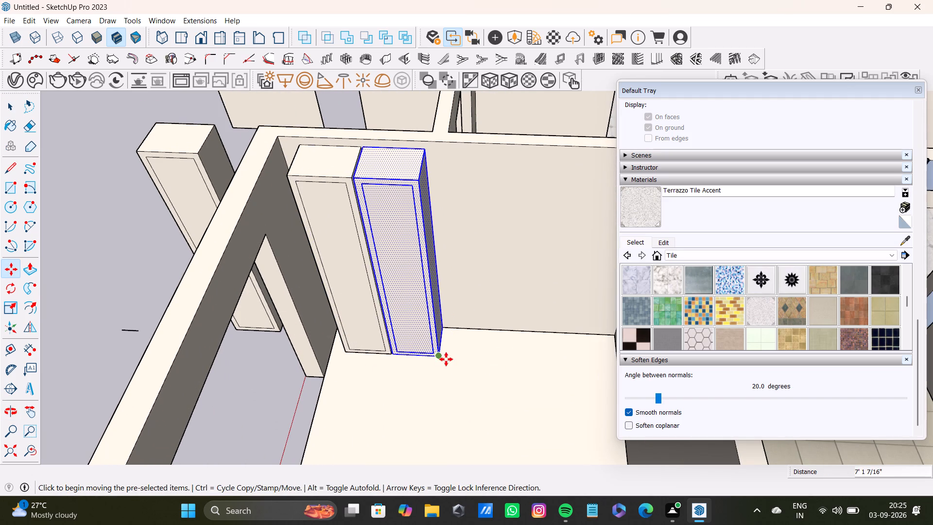
# Copy the cabinet twice more along the wall at about 2' 1" spacing, making a row of four.
pyautogui.keyDown('shift'); pyautogui.click(440, 357); pyautogui.keyUp('shift')
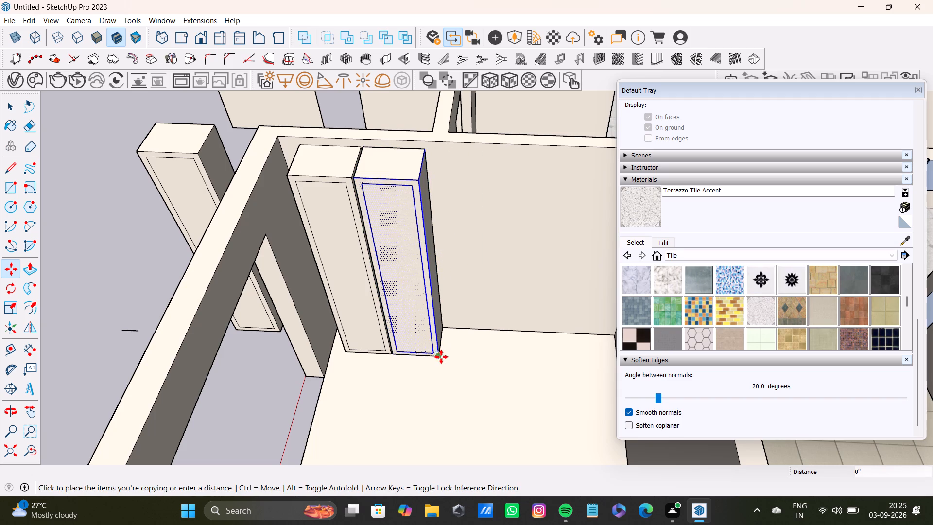
pyautogui.click(441, 357)
pyautogui.click(439, 355)
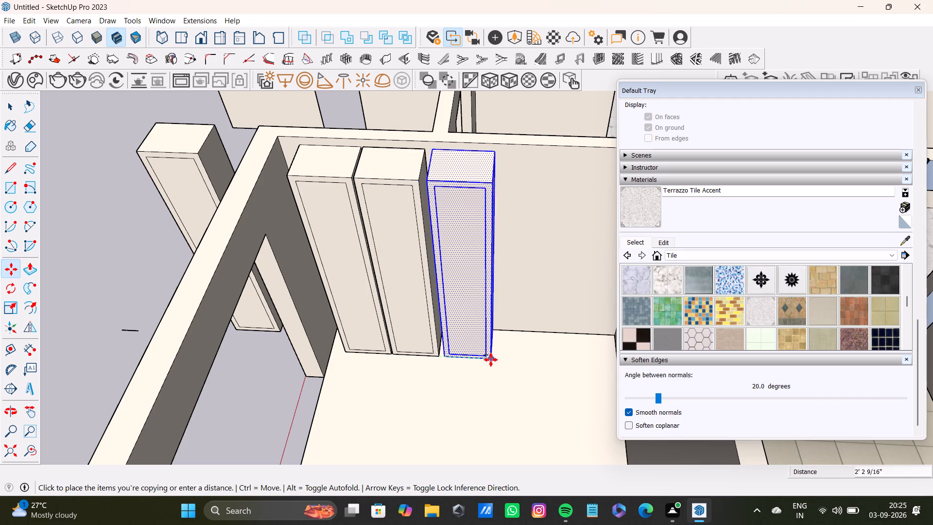
pyautogui.click(488, 362)
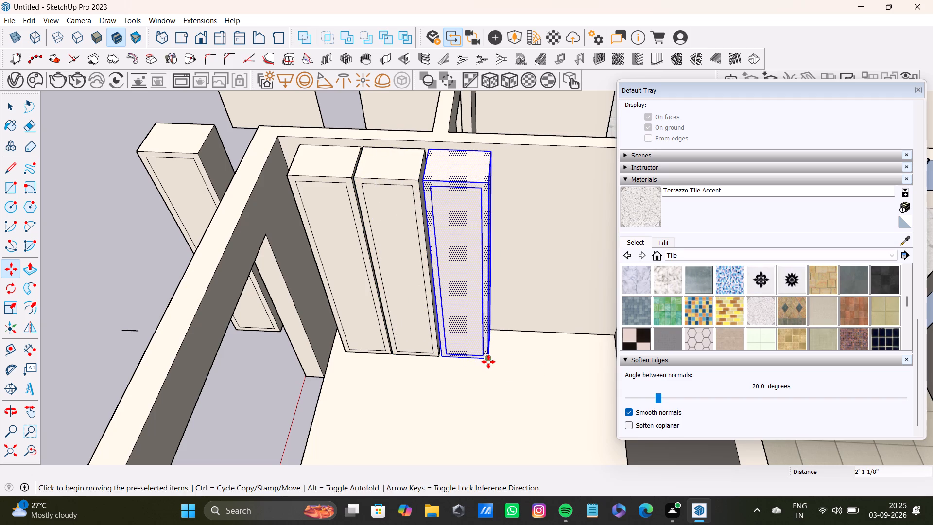
pyautogui.keyDown('ctrl'); pyautogui.click(488, 362); pyautogui.keyUp('ctrl')
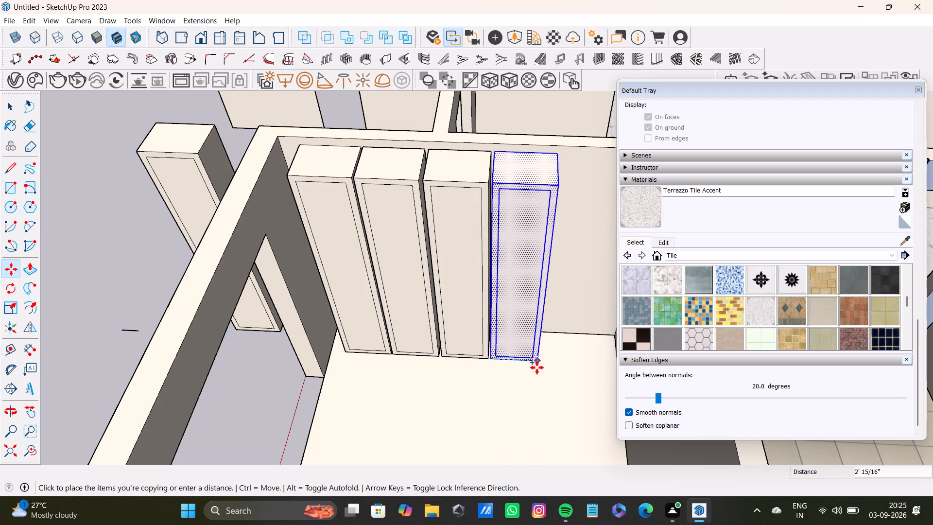
pyautogui.click(537, 367)
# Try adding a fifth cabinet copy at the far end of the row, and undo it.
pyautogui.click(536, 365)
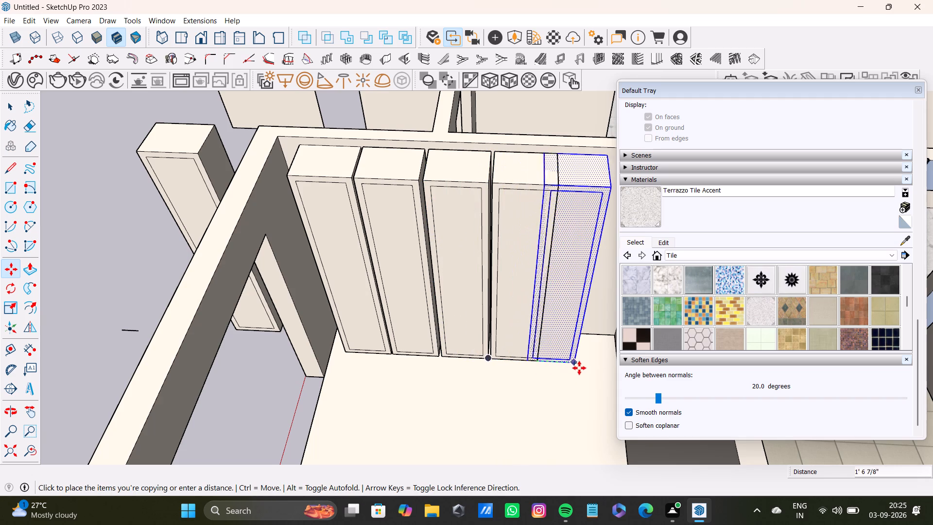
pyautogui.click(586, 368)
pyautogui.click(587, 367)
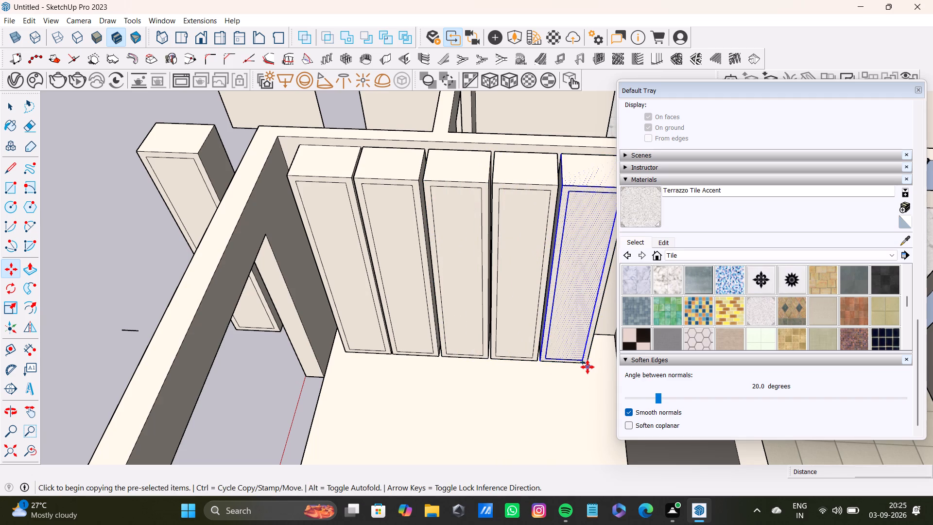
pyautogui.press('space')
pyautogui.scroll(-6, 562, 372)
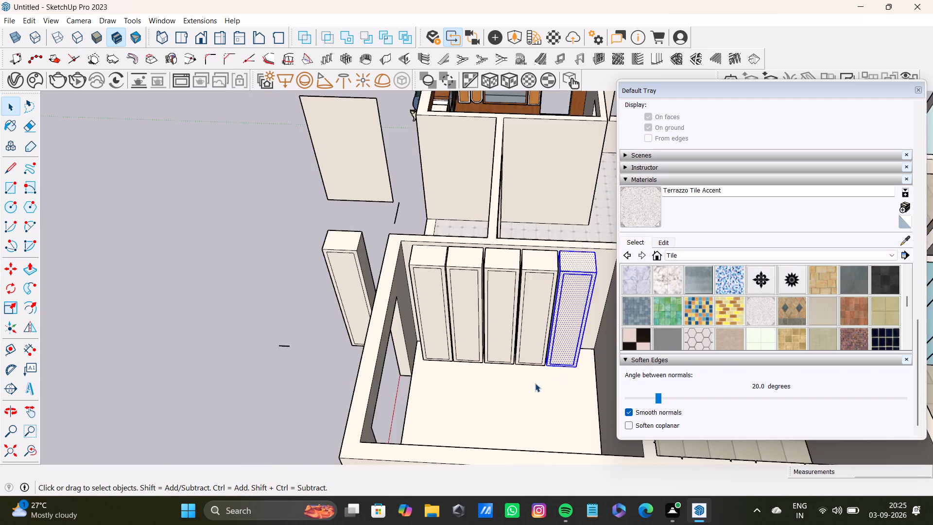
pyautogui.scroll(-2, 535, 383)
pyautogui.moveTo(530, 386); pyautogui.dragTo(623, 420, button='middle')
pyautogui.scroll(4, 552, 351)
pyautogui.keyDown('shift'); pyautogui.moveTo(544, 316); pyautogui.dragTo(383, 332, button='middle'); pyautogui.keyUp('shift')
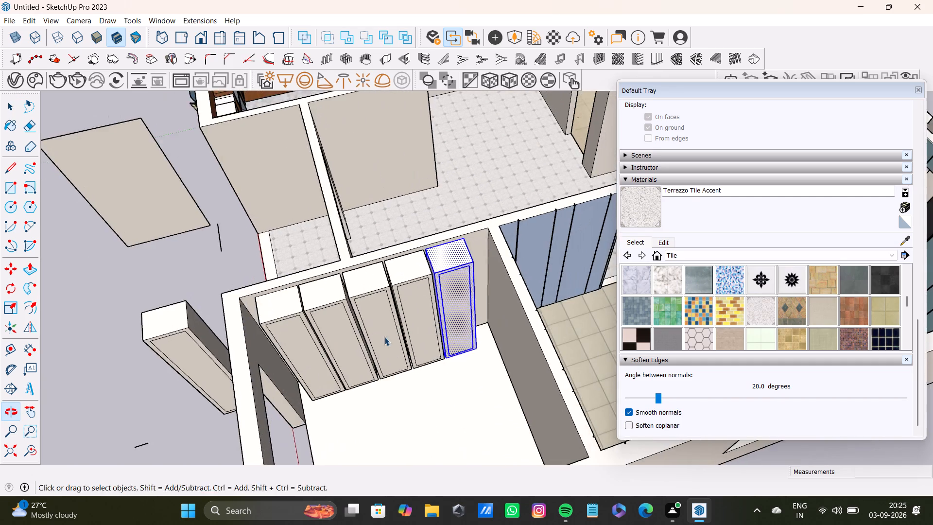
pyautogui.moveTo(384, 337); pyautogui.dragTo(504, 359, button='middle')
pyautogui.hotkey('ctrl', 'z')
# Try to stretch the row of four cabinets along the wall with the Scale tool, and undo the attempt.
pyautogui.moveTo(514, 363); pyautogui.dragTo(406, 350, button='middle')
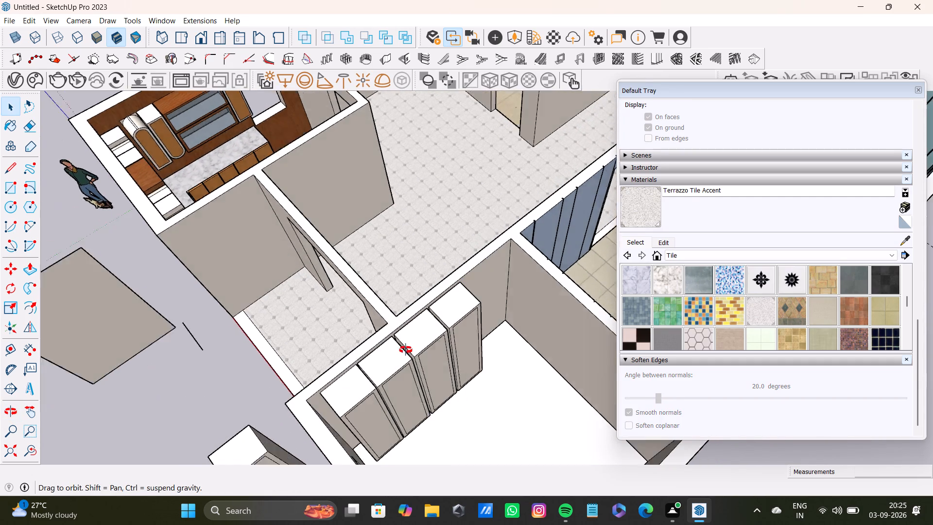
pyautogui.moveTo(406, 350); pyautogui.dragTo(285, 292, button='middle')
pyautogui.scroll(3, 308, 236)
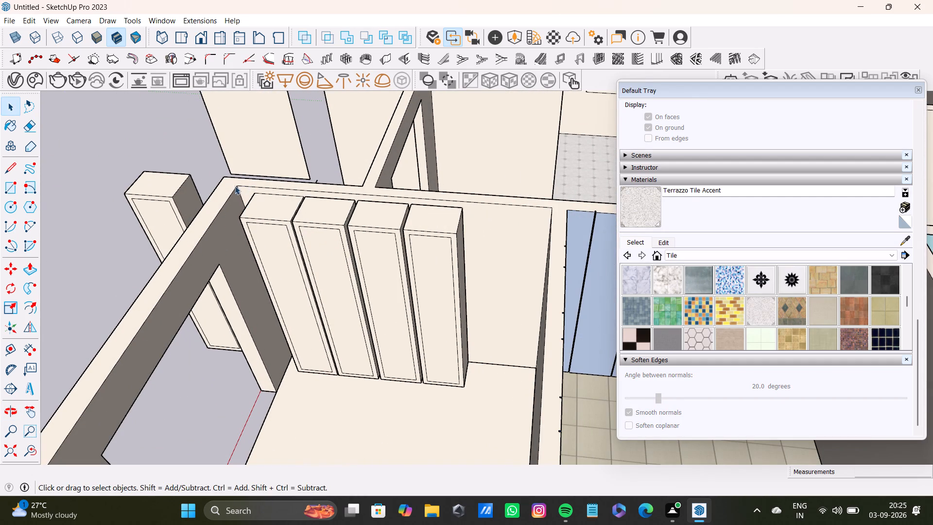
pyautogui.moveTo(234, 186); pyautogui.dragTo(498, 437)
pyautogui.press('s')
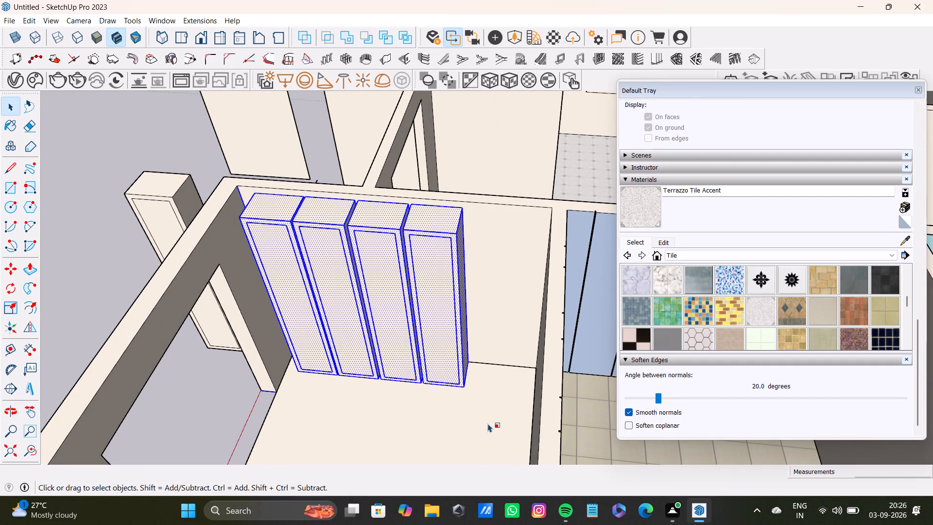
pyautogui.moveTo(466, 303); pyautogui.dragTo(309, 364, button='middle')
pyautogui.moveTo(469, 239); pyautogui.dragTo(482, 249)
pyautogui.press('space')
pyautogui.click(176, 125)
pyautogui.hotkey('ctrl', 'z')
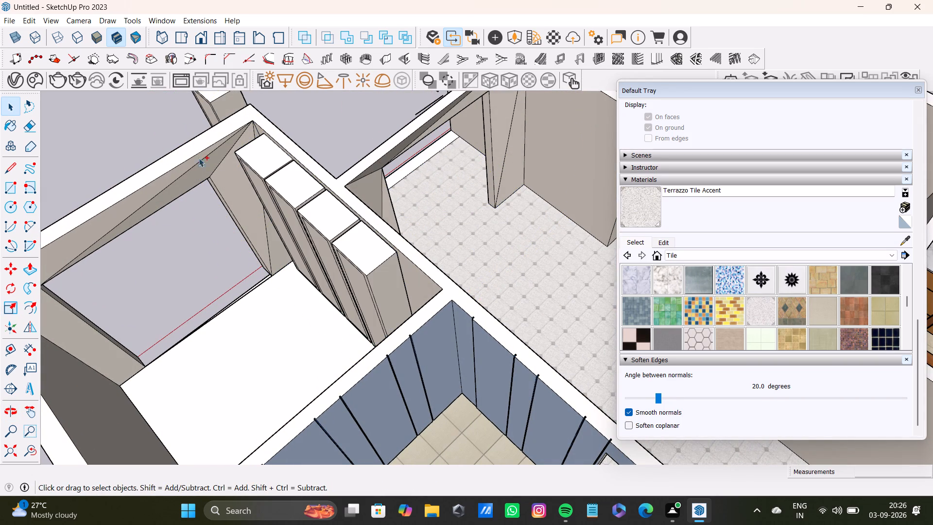
# Select the top, front and facing side surfaces of the first two cabinets in the row, with their edges.
pyautogui.moveTo(304, 301); pyautogui.dragTo(527, 314, button='middle')
pyautogui.scroll(3, 272, 381)
pyautogui.keyDown('shift'); pyautogui.doubleClick(254, 343); pyautogui.keyUp('shift')
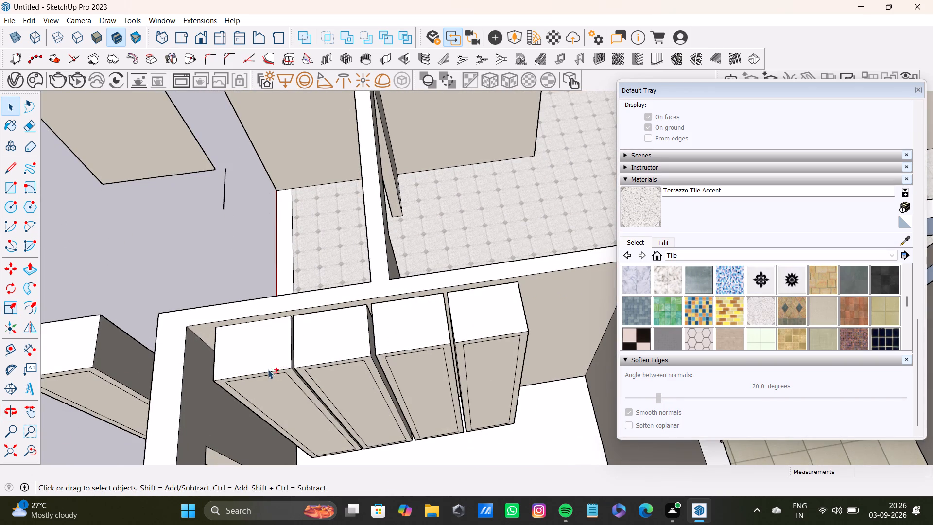
pyautogui.scroll(-8, 388, 413)
pyautogui.moveTo(399, 414); pyautogui.dragTo(412, 329, button='middle')
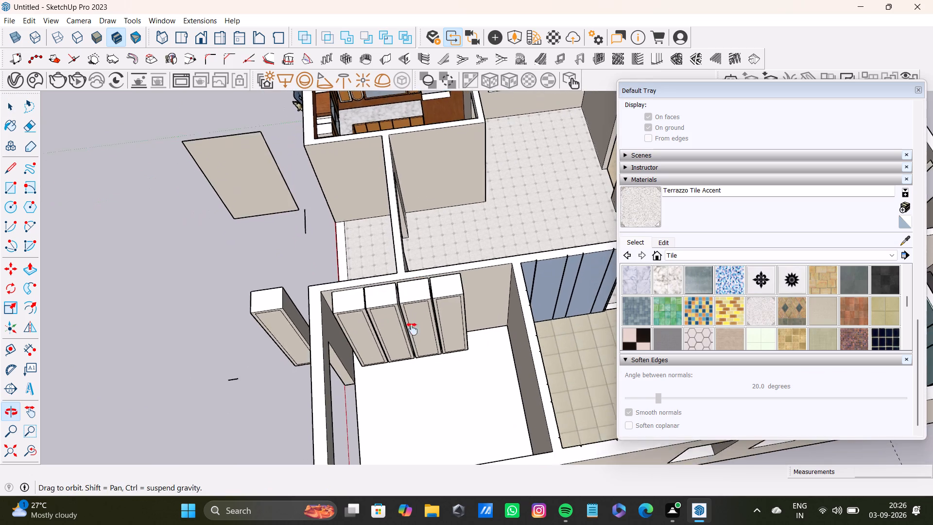
pyautogui.moveTo(412, 329); pyautogui.dragTo(412, 328, button='middle')
pyautogui.scroll(4, 375, 303)
pyautogui.scroll(4, 303, 297)
pyautogui.keyDown('shift'); pyautogui.doubleClick(345, 286); pyautogui.keyUp('shift')
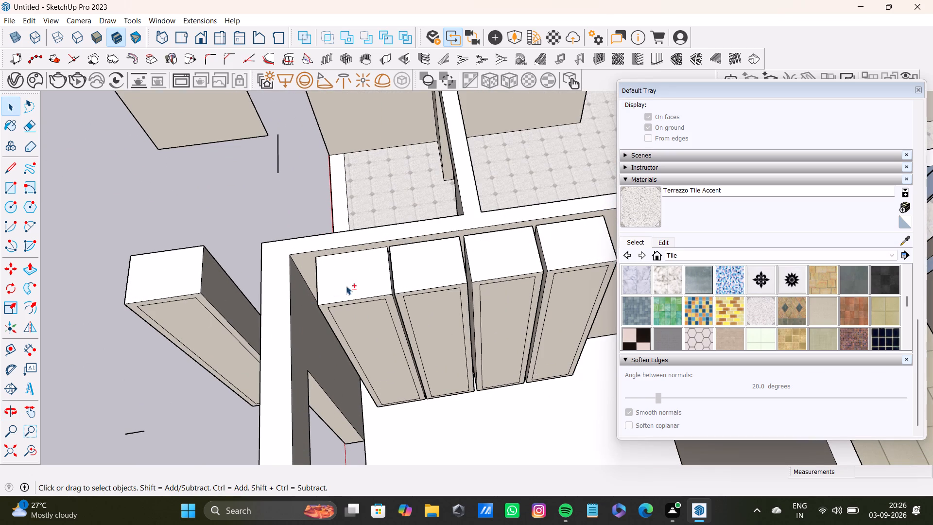
pyautogui.keyDown('shift'); pyautogui.doubleClick(376, 293); pyautogui.keyUp('shift')
pyautogui.keyDown('shift'); pyautogui.doubleClick(388, 301); pyautogui.keyUp('shift')
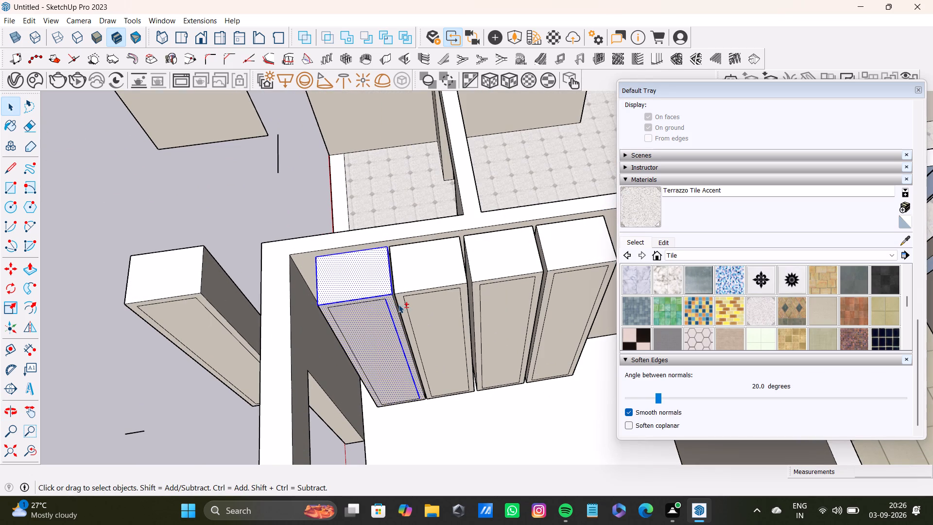
pyautogui.keyDown('shift'); pyautogui.doubleClick(415, 284); pyautogui.keyUp('shift')
pyautogui.keyDown('shift'); pyautogui.doubleClick(401, 305); pyautogui.keyUp('shift')
pyautogui.keyDown('shift'); pyautogui.doubleClick(410, 309); pyautogui.keyUp('shift')
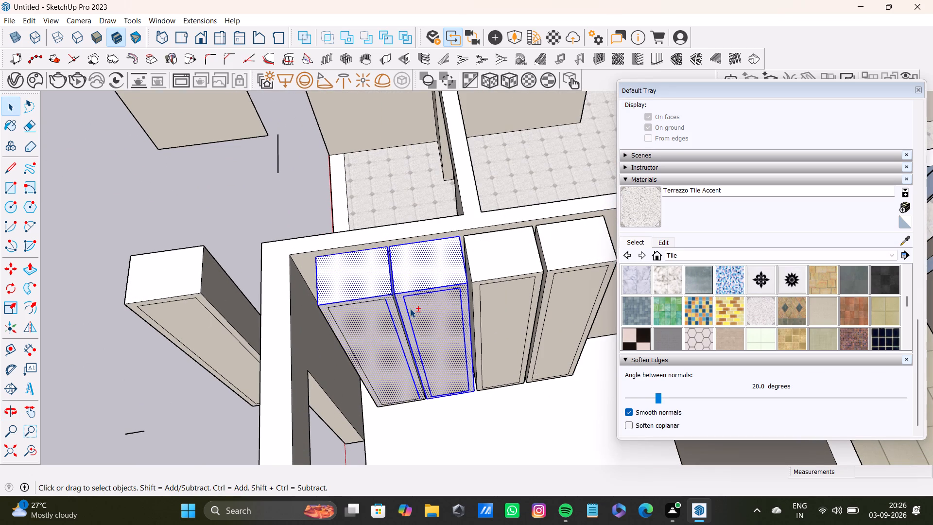
# Add the top, front and facing side surfaces of the third and fourth cabinets, with their edges, to the selection.
pyautogui.keyDown('shift'); pyautogui.doubleClick(479, 257); pyautogui.keyUp('shift')
pyautogui.keyDown('shift'); pyautogui.doubleClick(484, 296); pyautogui.keyUp('shift')
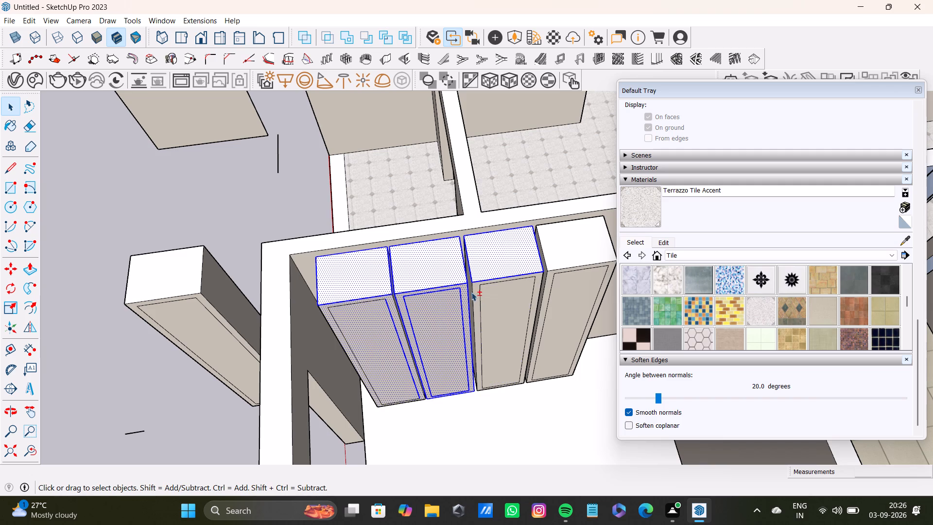
pyautogui.keyDown('shift'); pyautogui.doubleClick(475, 295); pyautogui.keyUp('shift')
pyautogui.keyDown('shift'); pyautogui.doubleClick(484, 297); pyautogui.keyUp('shift')
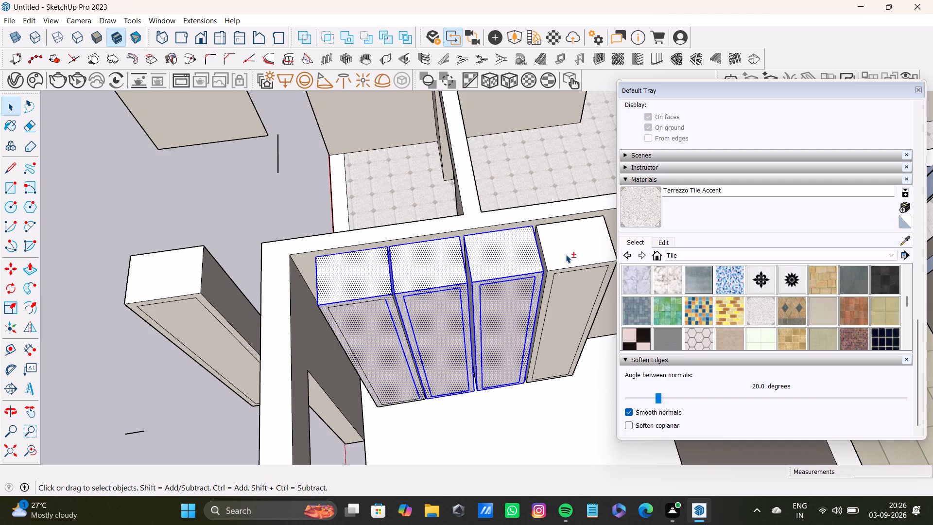
pyautogui.keyDown('shift'); pyautogui.doubleClick(566, 254); pyautogui.keyUp('shift')
pyautogui.keyDown('shift'); pyautogui.doubleClick(565, 296); pyautogui.keyUp('shift')
pyautogui.keyDown('shift'); pyautogui.doubleClick(546, 288); pyautogui.keyUp('shift')
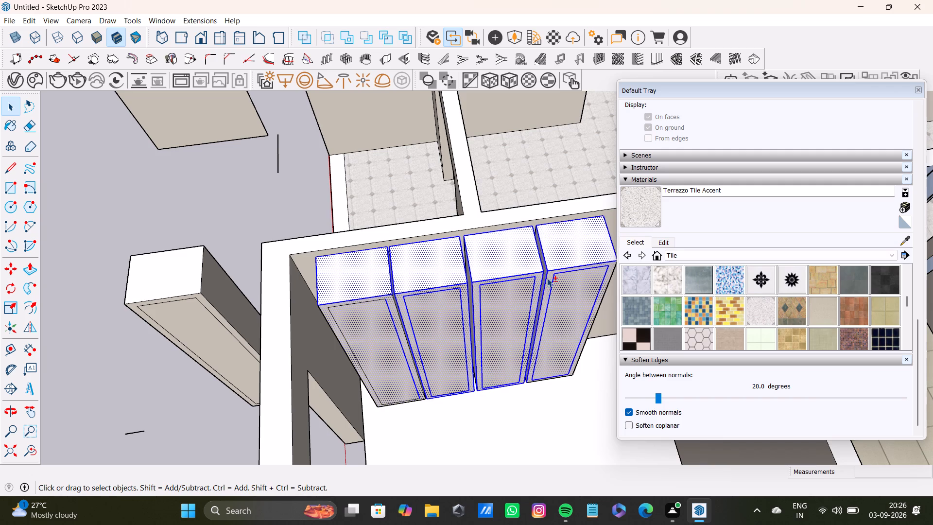
# Add the narrow side faces in the gaps between the cabinets and the fourth cabinet's exposed end face to the selection.
pyautogui.keyDown('shift'); pyautogui.scroll(7, 515, 286); pyautogui.keyUp('shift')
pyautogui.keyDown('shift'); pyautogui.scroll(4, 421, 285); pyautogui.keyUp('shift')
pyautogui.keyDown('shift'); pyautogui.scroll(-9, 423, 287); pyautogui.keyUp('shift')
pyautogui.keyDown('shift'); pyautogui.scroll(2, 427, 290); pyautogui.keyUp('shift')
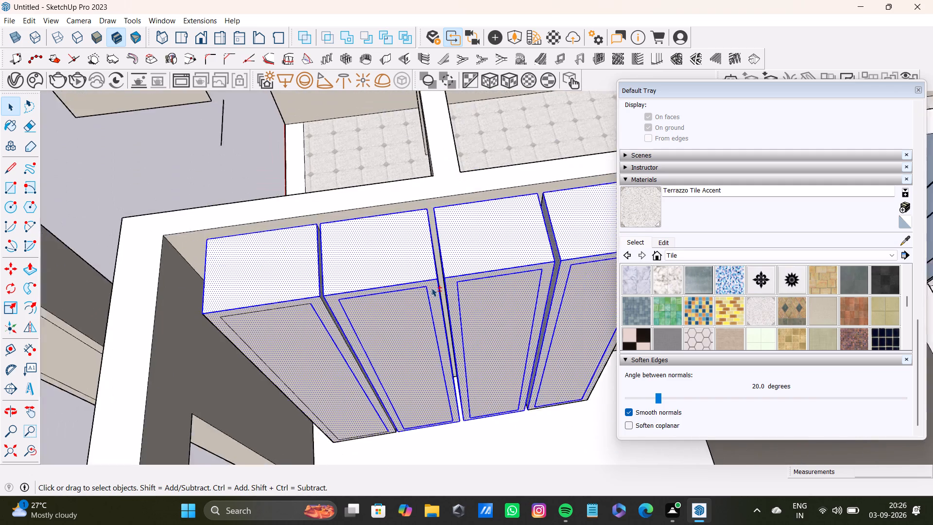
pyautogui.keyDown('shift'); pyautogui.scroll(11, 432, 288); pyautogui.keyUp('shift')
pyautogui.keyDown('shift'); pyautogui.doubleClick(455, 275); pyautogui.keyUp('shift')
pyautogui.keyDown('shift'); pyautogui.scroll(-5, 455, 284); pyautogui.keyUp('shift')
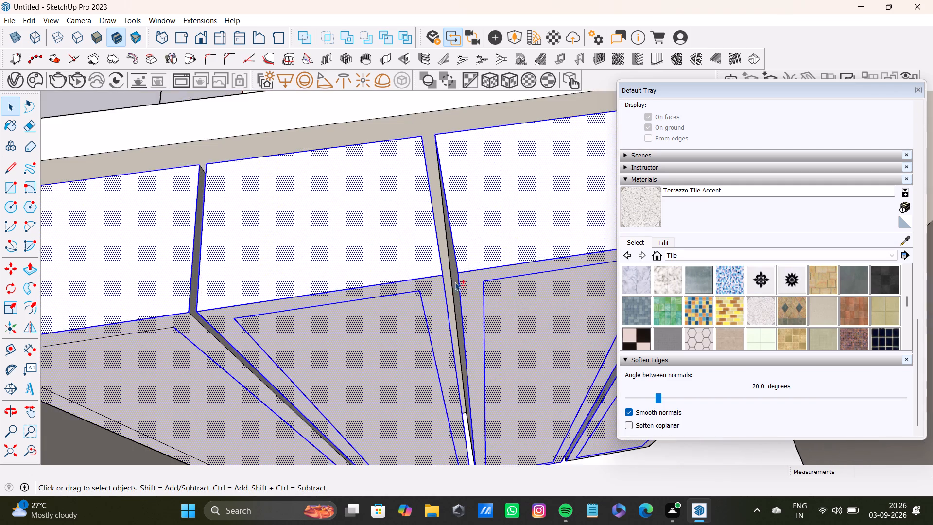
pyautogui.keyDown('shift'); pyautogui.scroll(4, 455, 282); pyautogui.keyUp('shift')
pyautogui.keyDown('shift'); pyautogui.doubleClick(458, 280); pyautogui.keyUp('shift')
pyautogui.keyDown('shift'); pyautogui.scroll(-15, 453, 284); pyautogui.keyUp('shift')
pyautogui.keyDown('shift'); pyautogui.scroll(4, 350, 289); pyautogui.keyUp('shift')
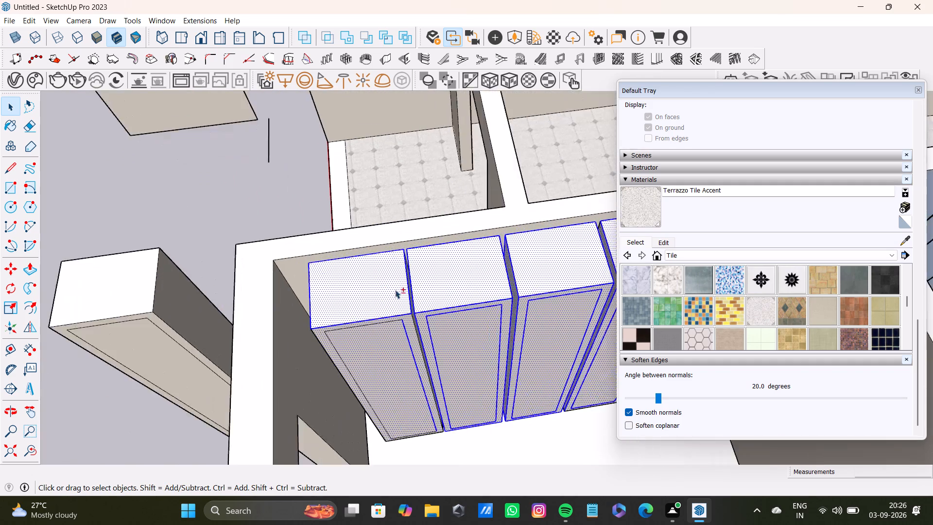
pyautogui.keyDown('shift'); pyautogui.scroll(16, 395, 290); pyautogui.keyUp('shift')
pyautogui.keyDown('shift'); pyautogui.doubleClick(425, 332); pyautogui.keyUp('shift')
pyautogui.keyDown('shift'); pyautogui.scroll(-8, 425, 335); pyautogui.keyUp('shift')
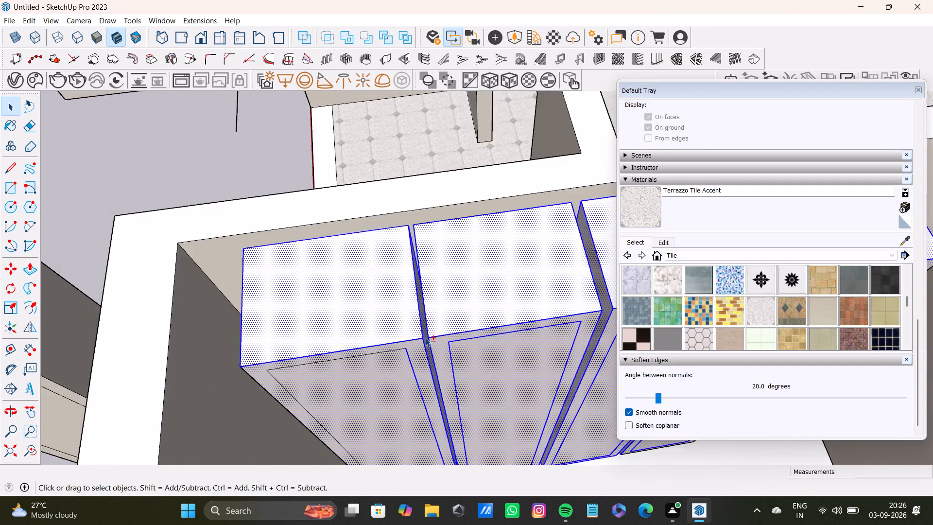
pyautogui.keyDown('shift'); pyautogui.scroll(-9, 425, 338); pyautogui.keyUp('shift')
pyautogui.keyDown('shift'); pyautogui.moveTo(479, 328); pyautogui.dragTo(320, 349, button='middle'); pyautogui.keyUp('shift')
pyautogui.keyDown('shift'); pyautogui.scroll(9, 432, 341); pyautogui.keyUp('shift')
pyautogui.keyDown('shift'); pyautogui.moveTo(471, 336); pyautogui.dragTo(410, 330, button='middle'); pyautogui.keyUp('shift')
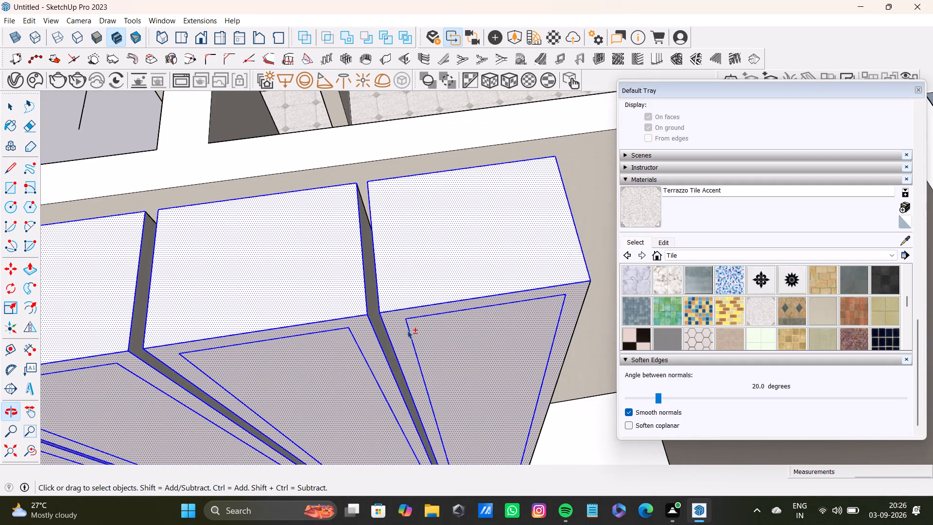
pyautogui.keyDown('shift'); pyautogui.doubleClick(376, 312); pyautogui.keyUp('shift')
pyautogui.keyDown('shift'); pyautogui.moveTo(546, 329); pyautogui.dragTo(362, 347, button='middle'); pyautogui.keyUp('shift')
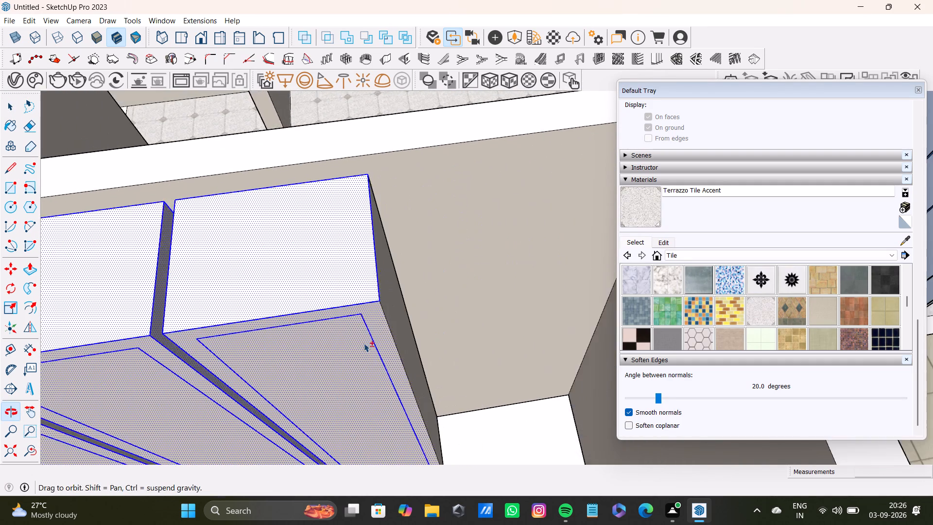
pyautogui.keyDown('shift'); pyautogui.scroll(3, 389, 329); pyautogui.keyUp('shift')
pyautogui.keyDown('shift'); pyautogui.doubleClick(403, 315); pyautogui.keyUp('shift')
# Add the first cabinet's door panel outline and its outer side beside the wall, with their edges, to the selection.
pyautogui.keyDown('shift'); pyautogui.scroll(-11, 319, 337); pyautogui.keyUp('shift')
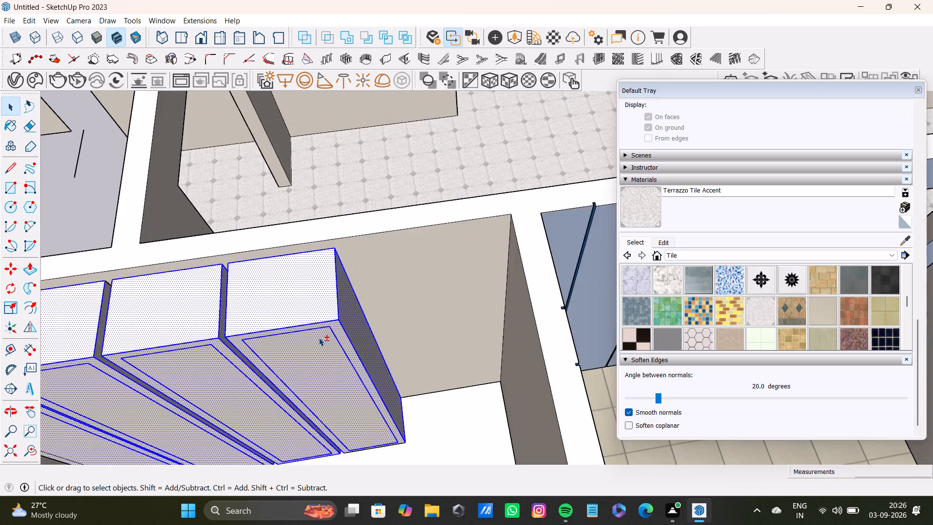
pyautogui.keyDown('shift'); pyautogui.scroll(-4, 319, 337); pyautogui.keyUp('shift')
pyautogui.keyDown('shift'); pyautogui.moveTo(212, 314); pyautogui.dragTo(516, 278, button='middle'); pyautogui.keyUp('shift')
pyautogui.keyDown('shift'); pyautogui.scroll(7, 389, 332); pyautogui.keyUp('shift')
pyautogui.keyDown('shift'); pyautogui.moveTo(287, 321); pyautogui.dragTo(339, 246, button='middle'); pyautogui.keyUp('shift')
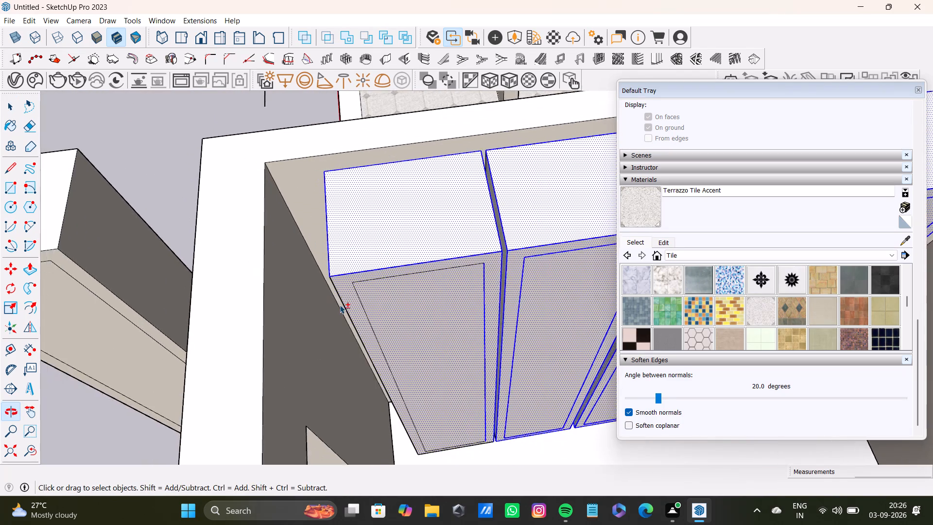
pyautogui.keyDown('shift'); pyautogui.scroll(3, 340, 305); pyautogui.keyUp('shift')
pyautogui.keyDown('shift'); pyautogui.doubleClick(358, 307); pyautogui.keyUp('shift')
pyautogui.keyDown('shift'); pyautogui.doubleClick(365, 308); pyautogui.keyUp('shift')
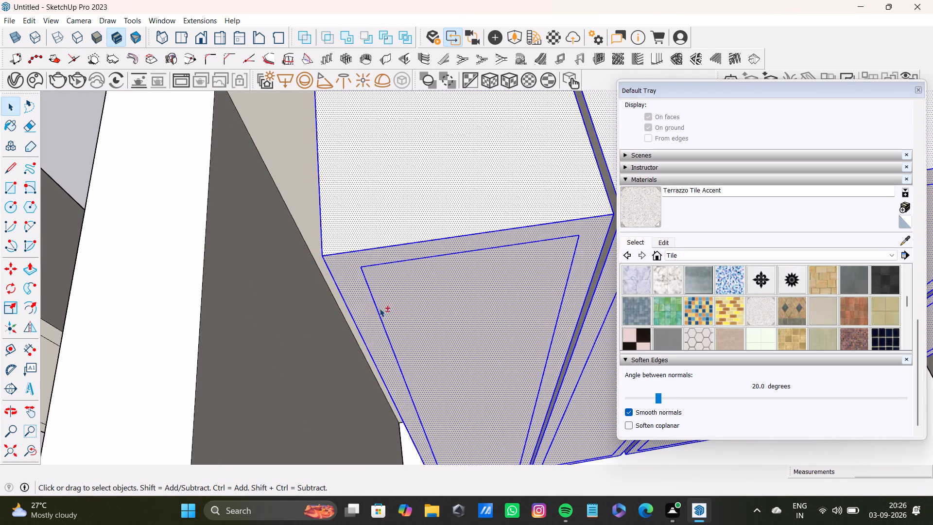
pyautogui.keyDown('shift'); pyautogui.scroll(1, 349, 314); pyautogui.keyUp('shift')
pyautogui.moveTo(356, 314); pyautogui.dragTo(470, 294, button='middle')
pyautogui.scroll(1, 458, 296)
pyautogui.keyDown('shift'); pyautogui.doubleClick(301, 317); pyautogui.keyUp('shift')
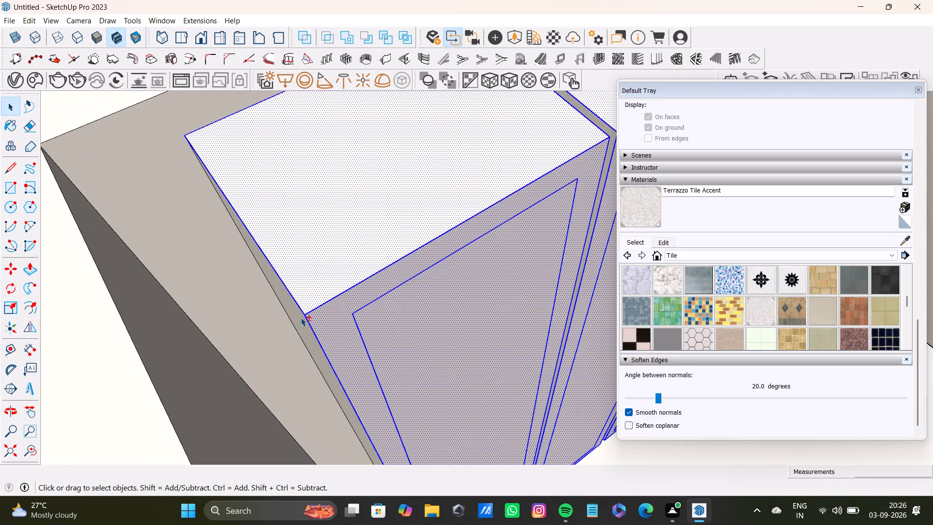
# Scale the selected row of four cabinets along the wall by about 1.4, reaching the room's far side wall.
pyautogui.keyDown('shift'); pyautogui.scroll(-20, 309, 327); pyautogui.keyUp('shift')
pyautogui.moveTo(406, 363); pyautogui.dragTo(357, 374, button='middle')
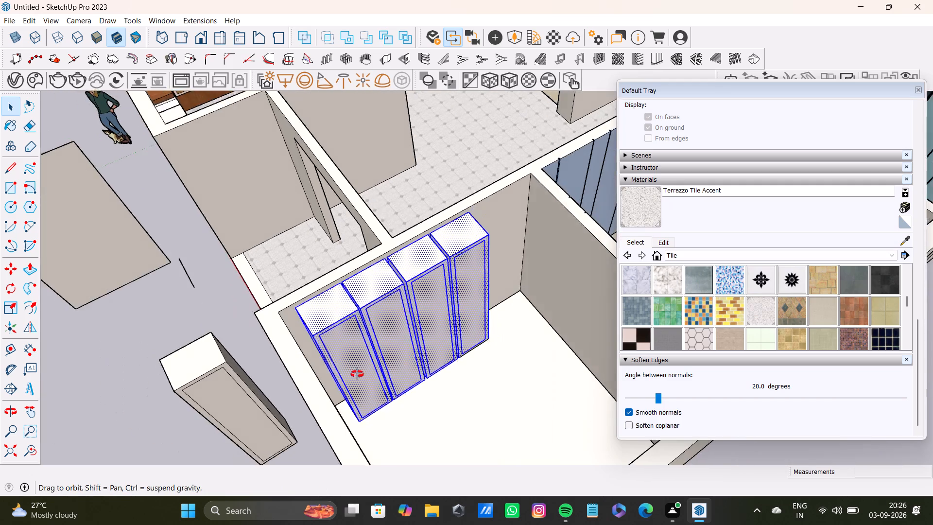
pyautogui.moveTo(357, 374); pyautogui.dragTo(148, 373, button='middle')
pyautogui.press('s')
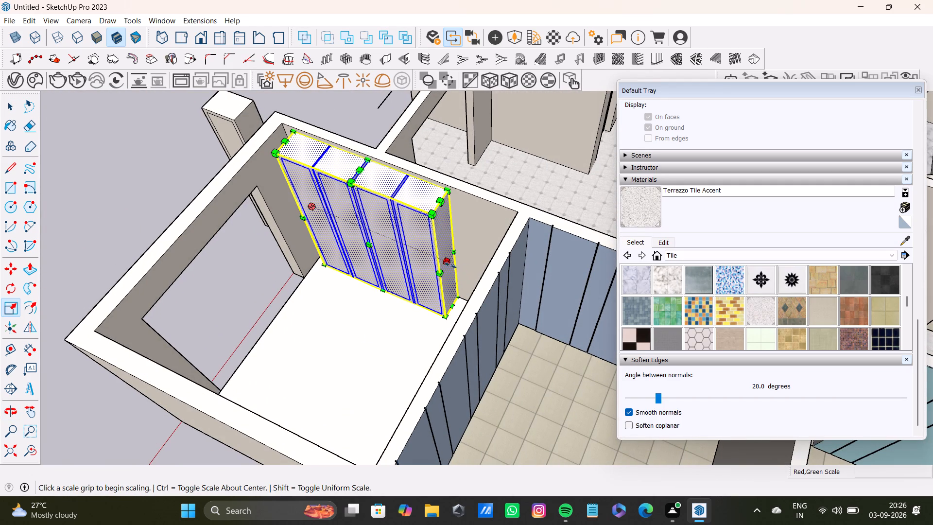
pyautogui.moveTo(450, 265); pyautogui.dragTo(481, 278)
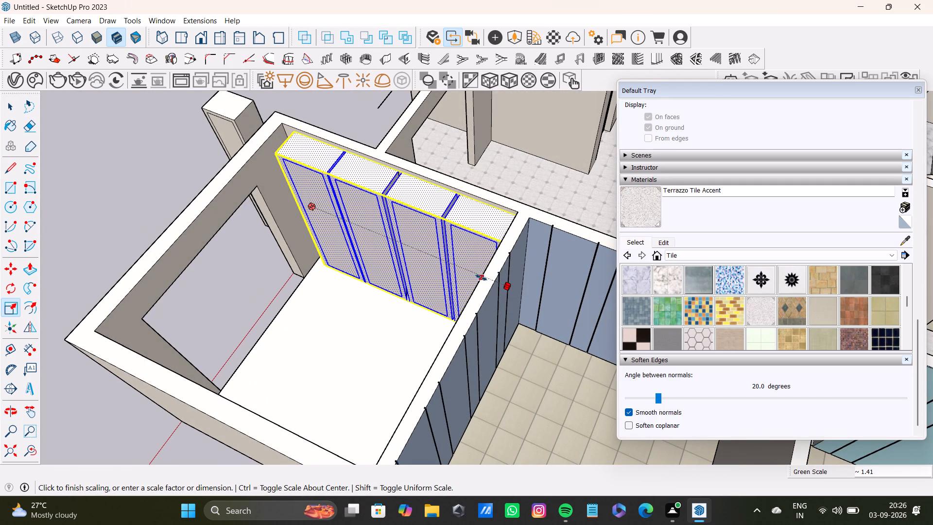
pyautogui.moveTo(481, 278); pyautogui.dragTo(480, 277)
pyautogui.press('space')
# Examine the row of cabinets and its fit against the room's walls from several sides.
pyautogui.scroll(-5, 430, 292)
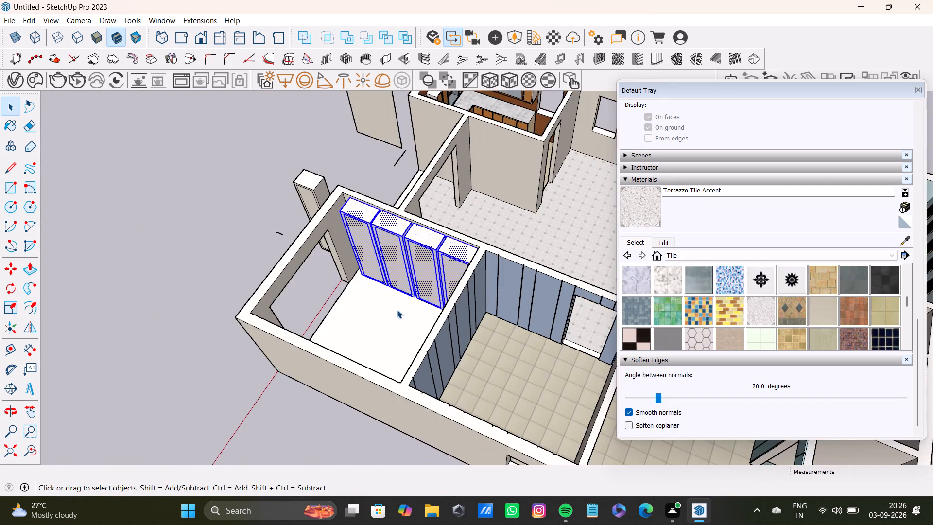
pyautogui.moveTo(346, 315); pyautogui.dragTo(554, 267, button='middle')
pyautogui.press('space')
pyautogui.moveTo(349, 308); pyautogui.dragTo(525, 331, button='middle')
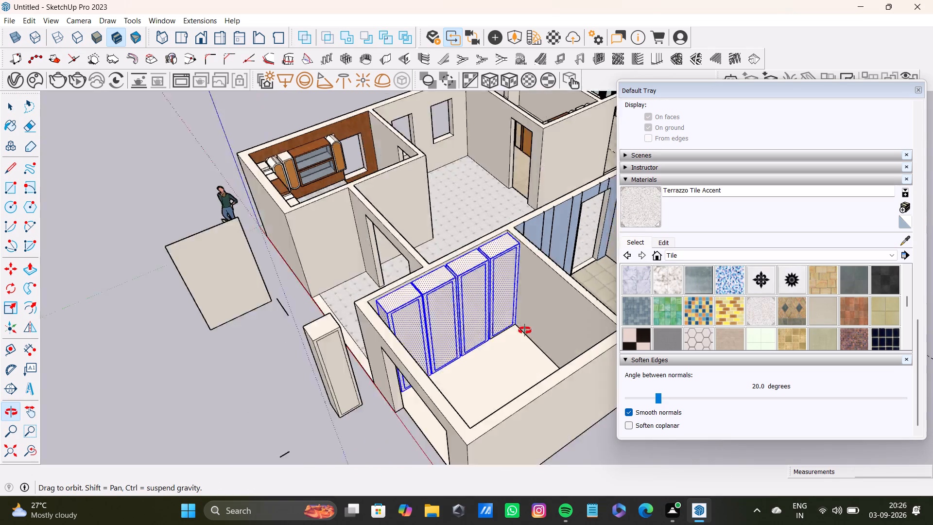
pyautogui.moveTo(525, 331); pyautogui.dragTo(372, 350, button='middle')
pyautogui.moveTo(370, 353); pyautogui.dragTo(467, 387, button='middle')
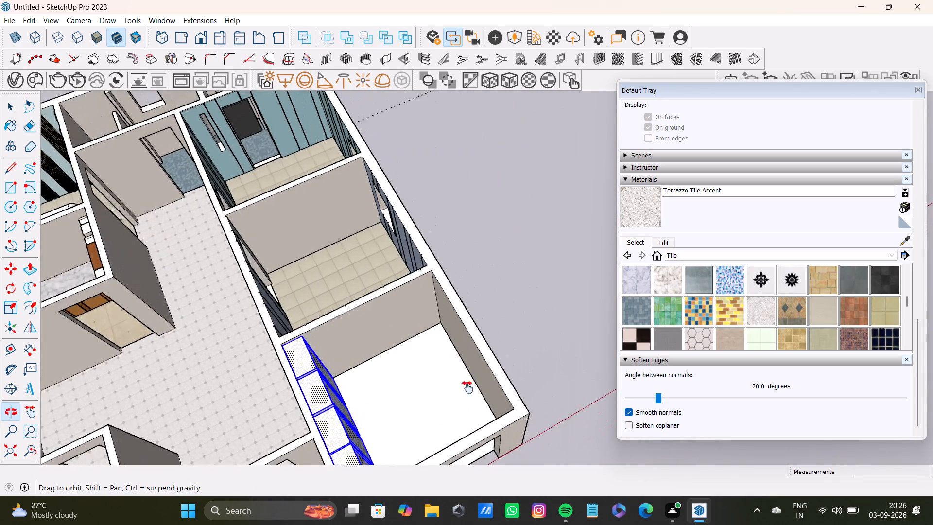
pyautogui.moveTo(467, 387); pyautogui.dragTo(464, 389, button='middle')
pyautogui.moveTo(433, 409); pyautogui.dragTo(431, 427, button='middle')
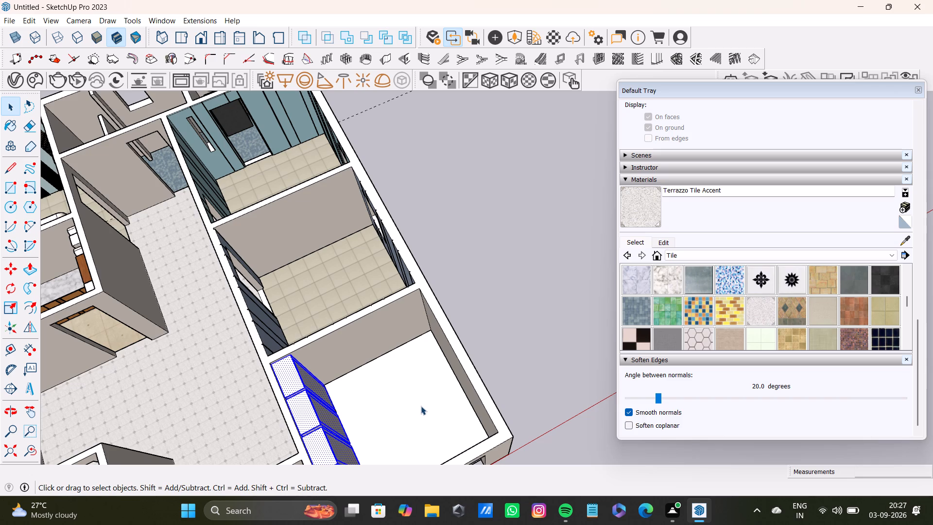
pyautogui.moveTo(451, 392); pyautogui.dragTo(209, 377, button='middle')
pyautogui.scroll(3, 289, 268)
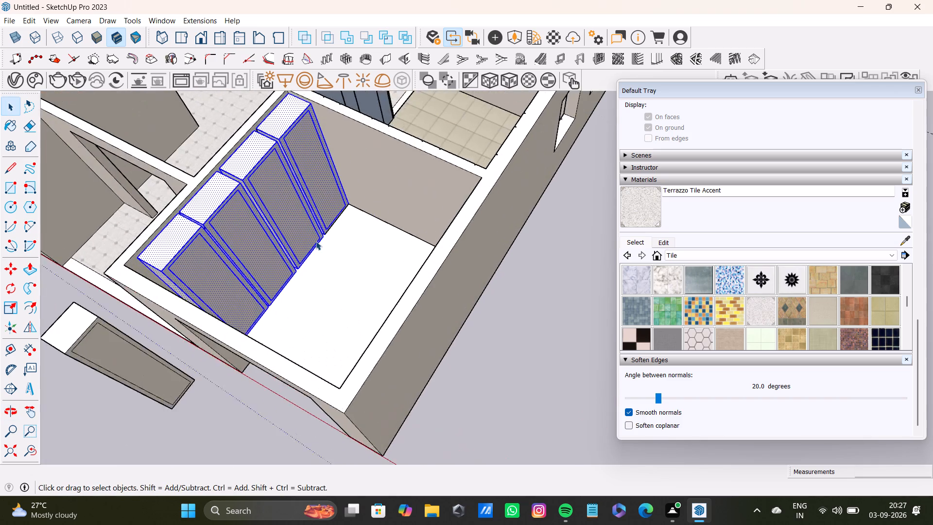
pyautogui.scroll(3, 316, 241)
pyautogui.press('space')
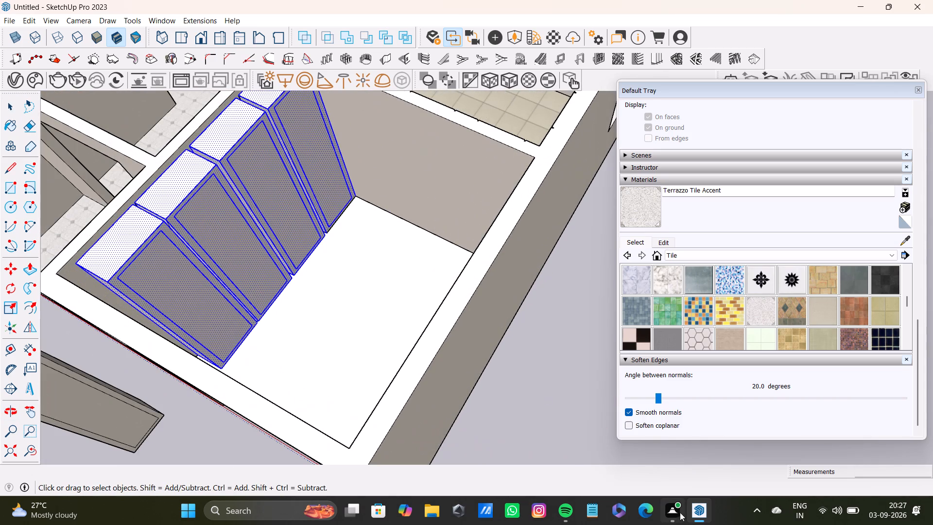
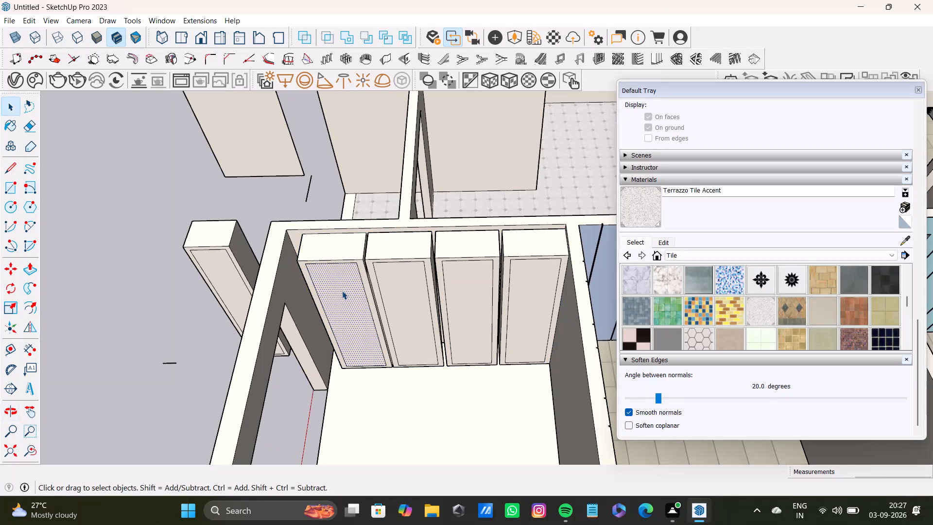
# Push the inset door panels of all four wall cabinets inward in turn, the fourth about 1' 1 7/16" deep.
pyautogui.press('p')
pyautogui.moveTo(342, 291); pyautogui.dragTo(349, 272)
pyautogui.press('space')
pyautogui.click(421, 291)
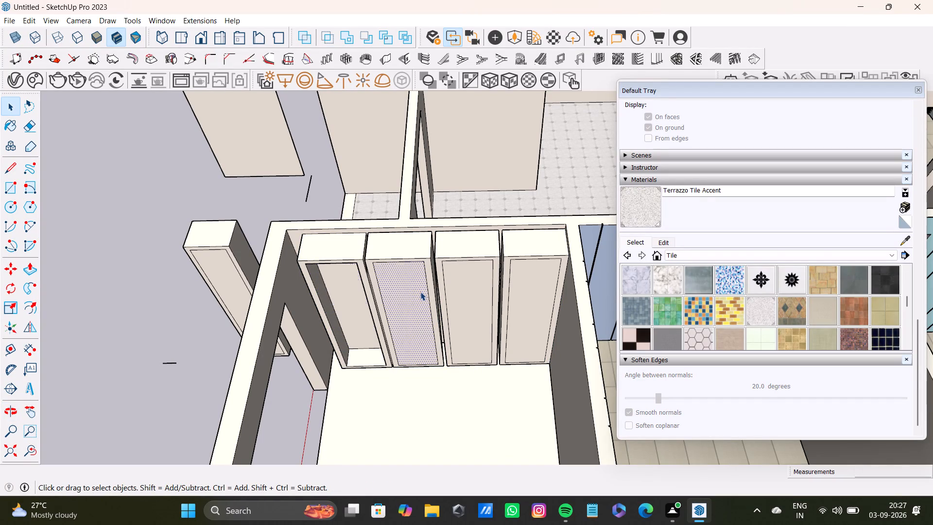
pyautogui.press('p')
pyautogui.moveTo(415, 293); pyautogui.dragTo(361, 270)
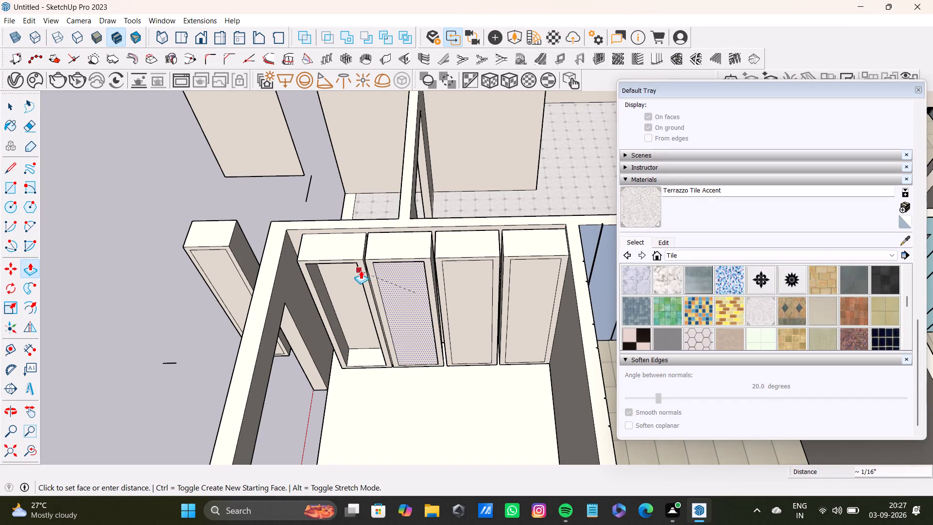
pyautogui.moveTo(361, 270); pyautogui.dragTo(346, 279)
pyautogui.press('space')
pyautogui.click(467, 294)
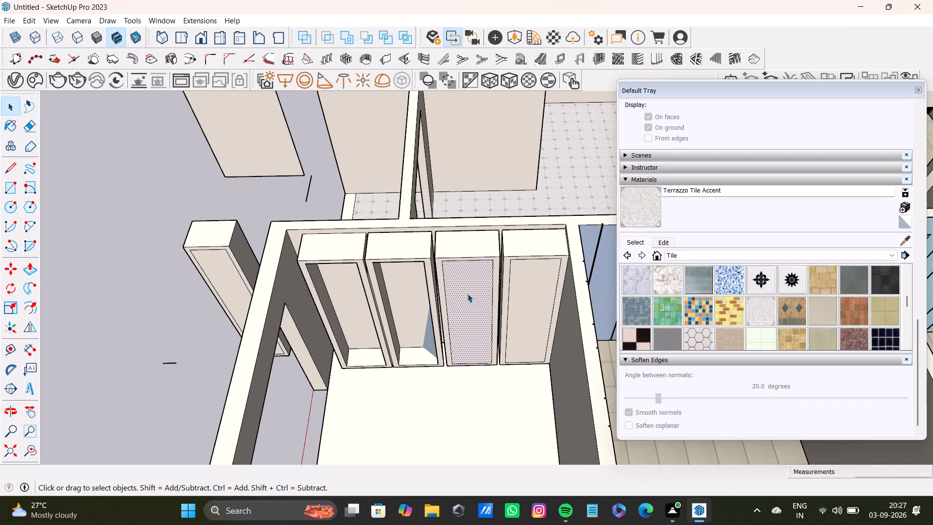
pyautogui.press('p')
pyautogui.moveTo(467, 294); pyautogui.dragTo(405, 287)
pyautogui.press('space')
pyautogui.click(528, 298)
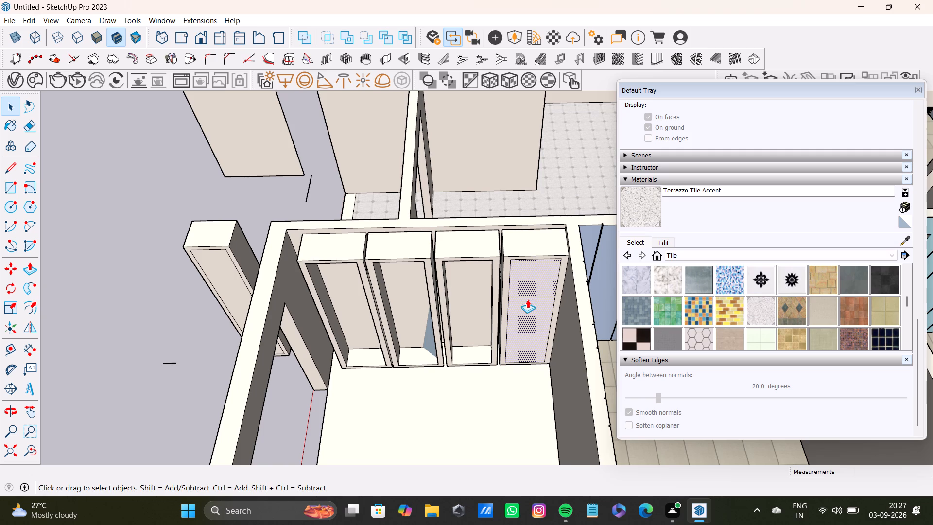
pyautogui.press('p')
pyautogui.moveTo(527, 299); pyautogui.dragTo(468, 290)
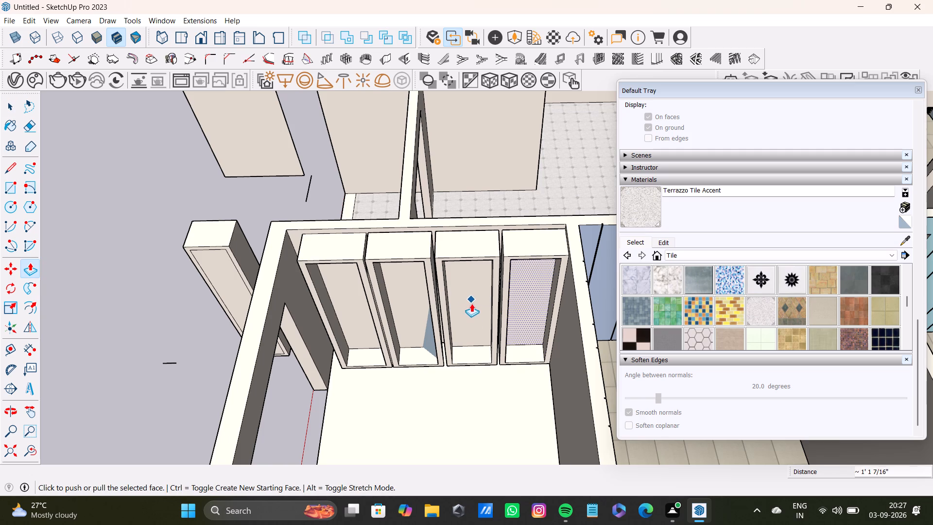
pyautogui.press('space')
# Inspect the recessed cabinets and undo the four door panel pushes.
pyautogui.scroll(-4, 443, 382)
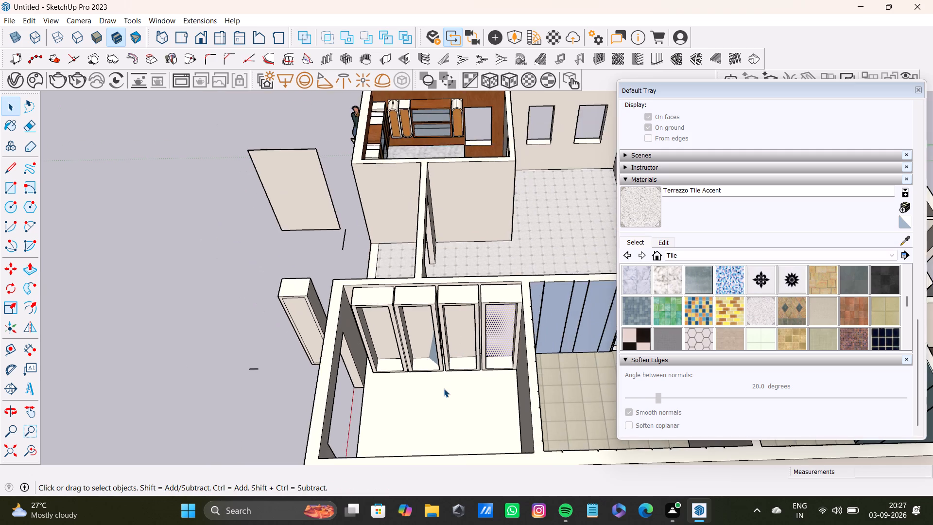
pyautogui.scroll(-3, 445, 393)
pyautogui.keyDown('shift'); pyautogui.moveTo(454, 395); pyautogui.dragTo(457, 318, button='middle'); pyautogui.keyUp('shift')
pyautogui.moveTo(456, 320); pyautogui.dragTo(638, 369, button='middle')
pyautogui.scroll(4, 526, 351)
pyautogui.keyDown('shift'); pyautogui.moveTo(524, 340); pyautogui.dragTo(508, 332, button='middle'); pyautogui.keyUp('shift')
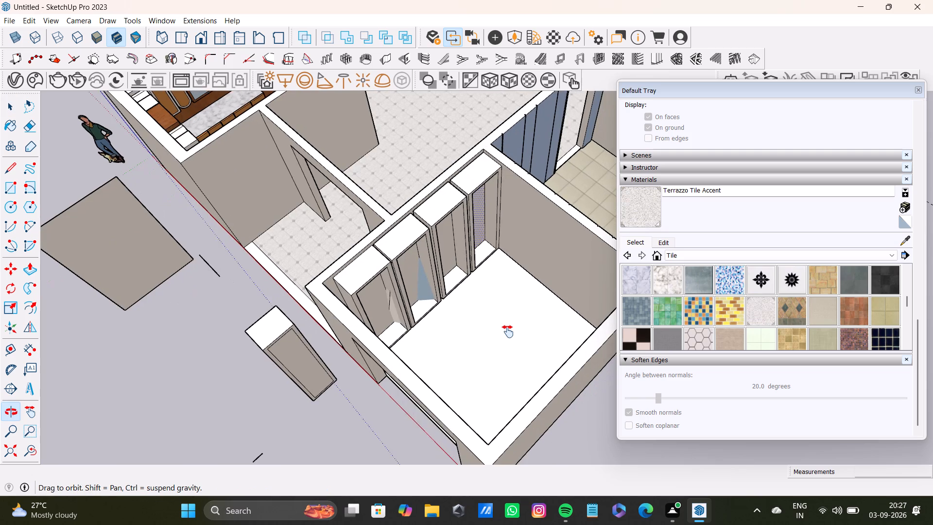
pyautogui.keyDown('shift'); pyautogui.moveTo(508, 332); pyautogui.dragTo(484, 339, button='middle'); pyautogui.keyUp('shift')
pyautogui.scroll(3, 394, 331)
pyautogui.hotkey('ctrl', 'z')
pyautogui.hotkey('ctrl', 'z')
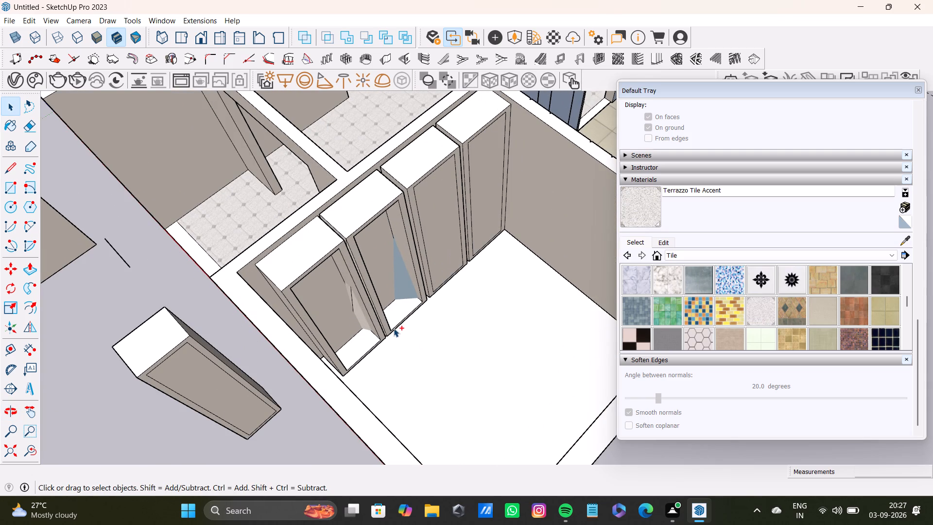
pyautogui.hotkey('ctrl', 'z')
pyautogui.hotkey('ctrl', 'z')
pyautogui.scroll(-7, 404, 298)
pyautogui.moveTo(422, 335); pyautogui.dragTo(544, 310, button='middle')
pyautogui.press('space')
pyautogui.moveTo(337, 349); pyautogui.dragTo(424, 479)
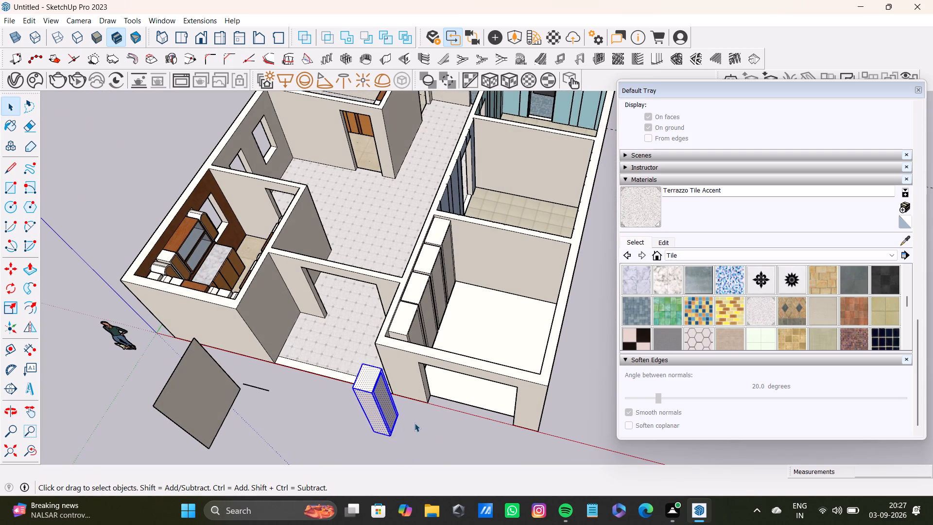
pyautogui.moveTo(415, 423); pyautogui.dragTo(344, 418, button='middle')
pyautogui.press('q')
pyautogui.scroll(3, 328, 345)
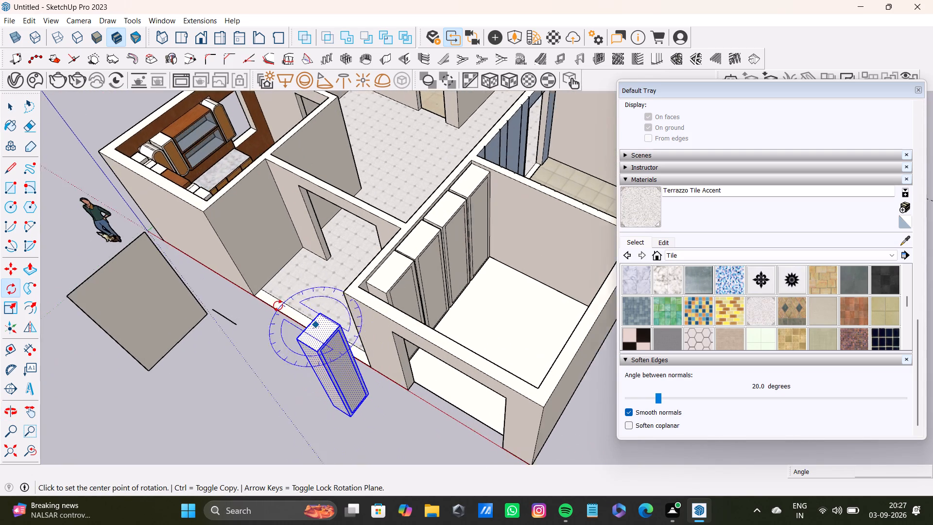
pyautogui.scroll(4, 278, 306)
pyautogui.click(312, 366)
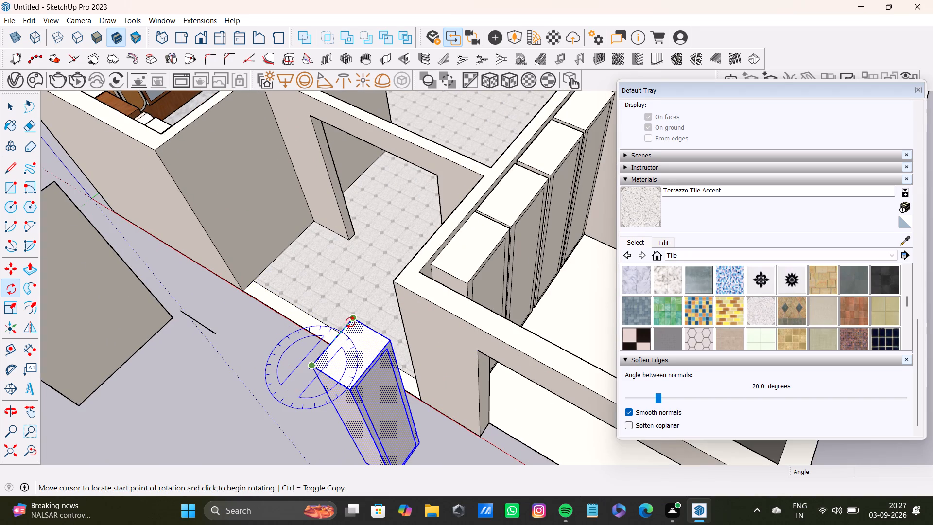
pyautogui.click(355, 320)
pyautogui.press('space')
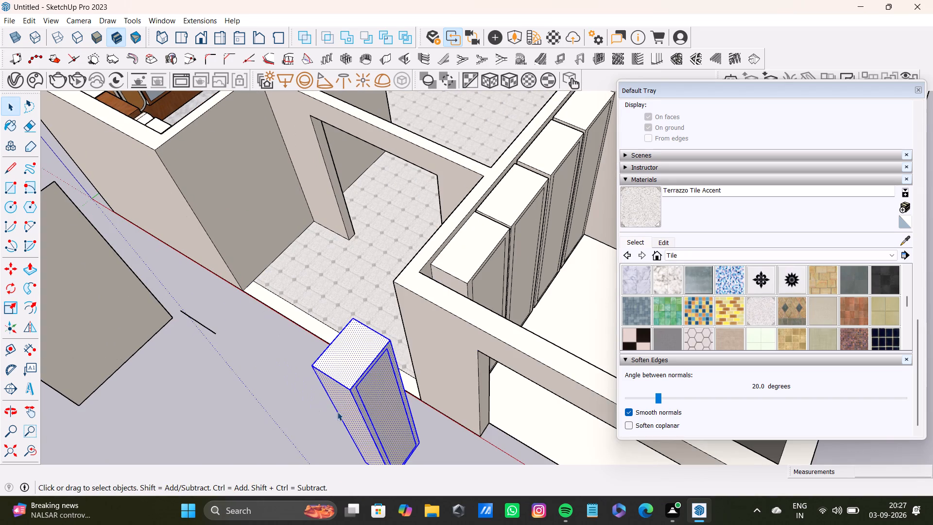
# Close the open back of the loose cabinet outside the house with a rectangle about 9' 8 7/16" by 1' 11 5/8".
pyautogui.moveTo(348, 408); pyautogui.dragTo(440, 284, button='middle')
pyautogui.scroll(-1, 357, 402)
pyautogui.scroll(3, 447, 371)
pyautogui.moveTo(446, 371); pyautogui.dragTo(610, 414, button='middle')
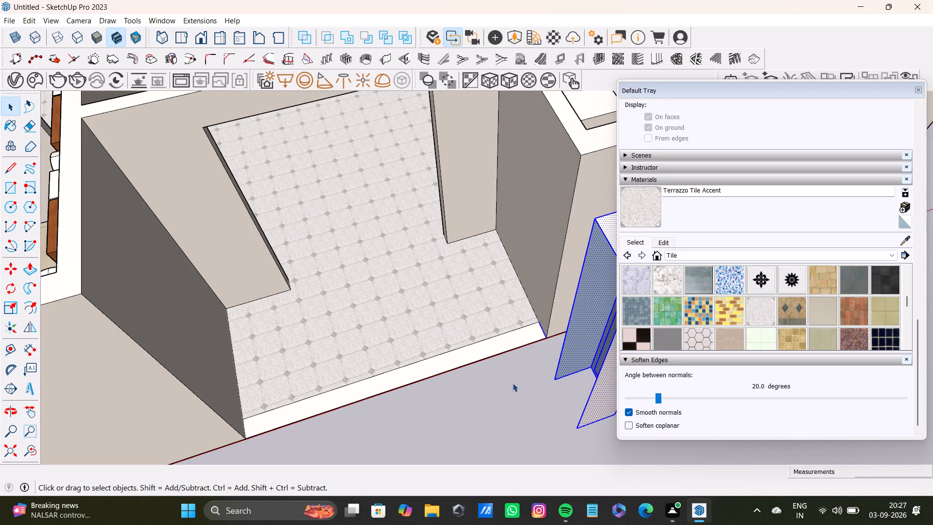
pyautogui.keyDown('shift'); pyautogui.moveTo(528, 367); pyautogui.dragTo(377, 378, button='middle'); pyautogui.keyUp('shift')
pyautogui.click(510, 397)
pyautogui.scroll(-8, 481, 374)
pyautogui.keyDown('shift'); pyautogui.moveTo(437, 370); pyautogui.dragTo(384, 358, button='middle'); pyautogui.keyUp('shift')
pyautogui.moveTo(378, 359); pyautogui.dragTo(522, 309, button='middle')
pyautogui.scroll(3, 474, 321)
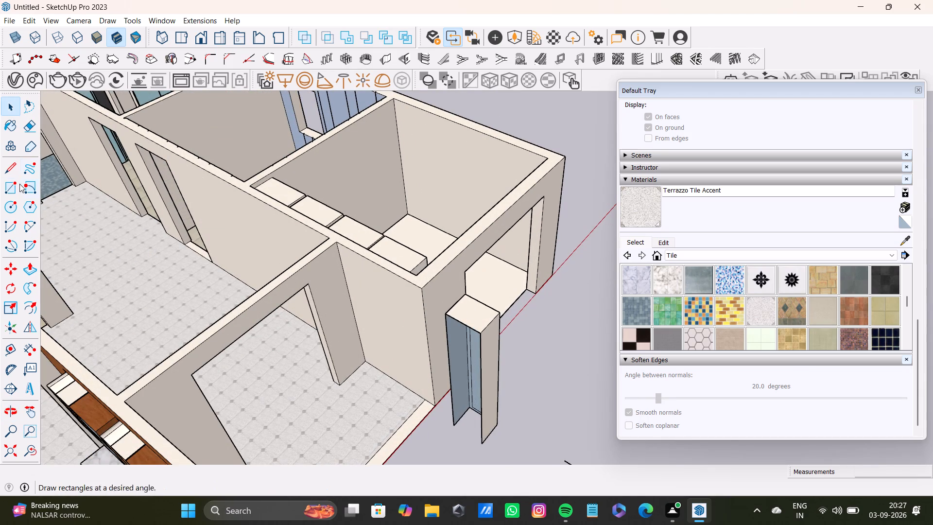
pyautogui.click(14, 182)
pyautogui.moveTo(472, 332); pyautogui.dragTo(466, 259, button='middle')
pyautogui.keyDown('shift'); pyautogui.scroll(1, 466, 257); pyautogui.keyUp('shift')
pyautogui.moveTo(483, 320); pyautogui.dragTo(589, 314, button='middle')
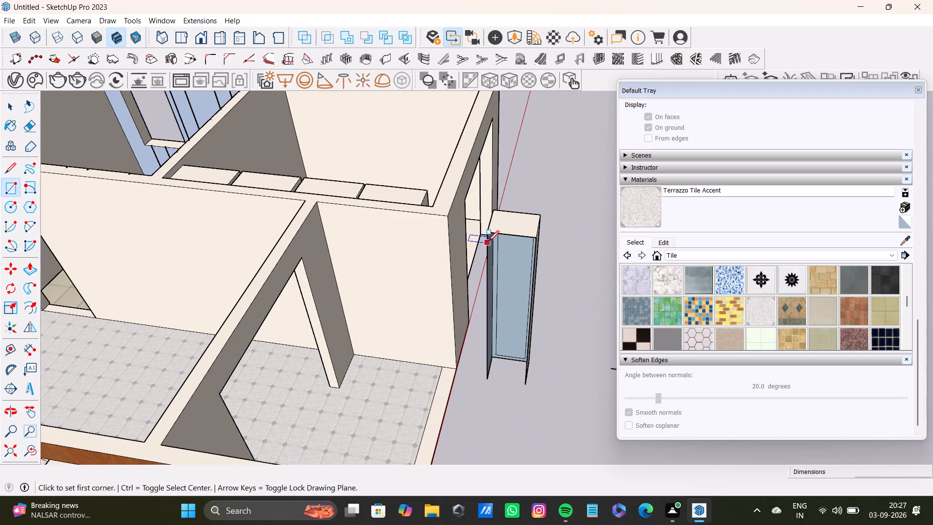
pyautogui.click(488, 234)
pyautogui.click(522, 386)
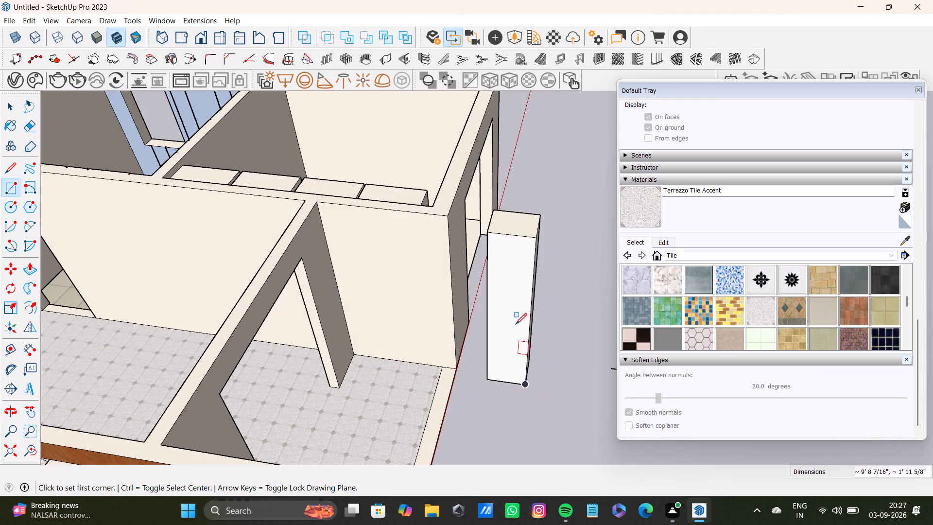
pyautogui.press('space')
# Select the whole loose cabinet outside the house, including its new back face.
pyautogui.moveTo(514, 349); pyautogui.dragTo(552, 398, button='middle')
pyautogui.press('space')
pyautogui.click(535, 227)
pyautogui.moveTo(503, 228); pyautogui.dragTo(498, 264)
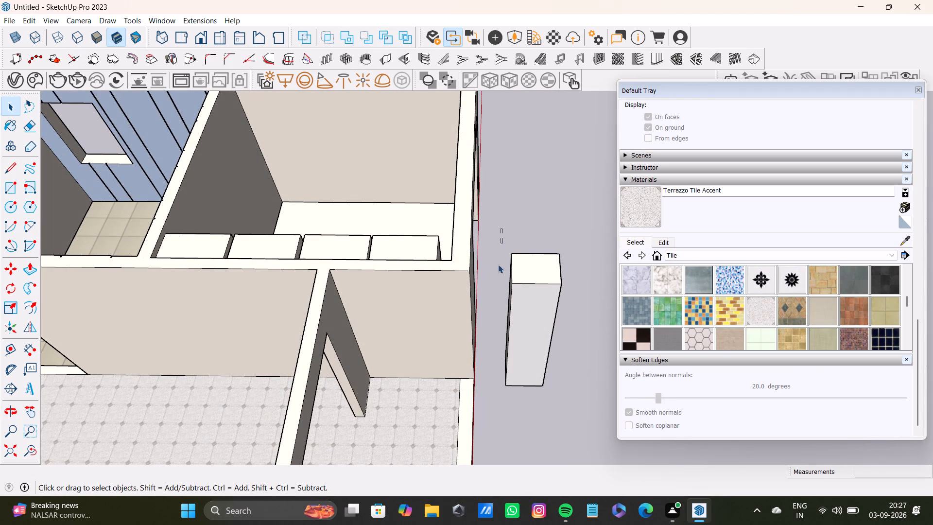
pyautogui.moveTo(498, 264); pyautogui.dragTo(572, 430)
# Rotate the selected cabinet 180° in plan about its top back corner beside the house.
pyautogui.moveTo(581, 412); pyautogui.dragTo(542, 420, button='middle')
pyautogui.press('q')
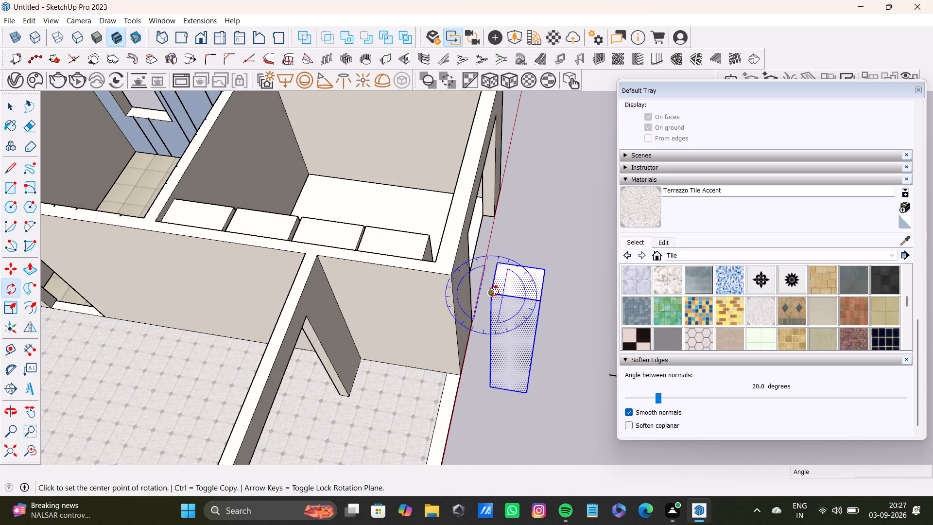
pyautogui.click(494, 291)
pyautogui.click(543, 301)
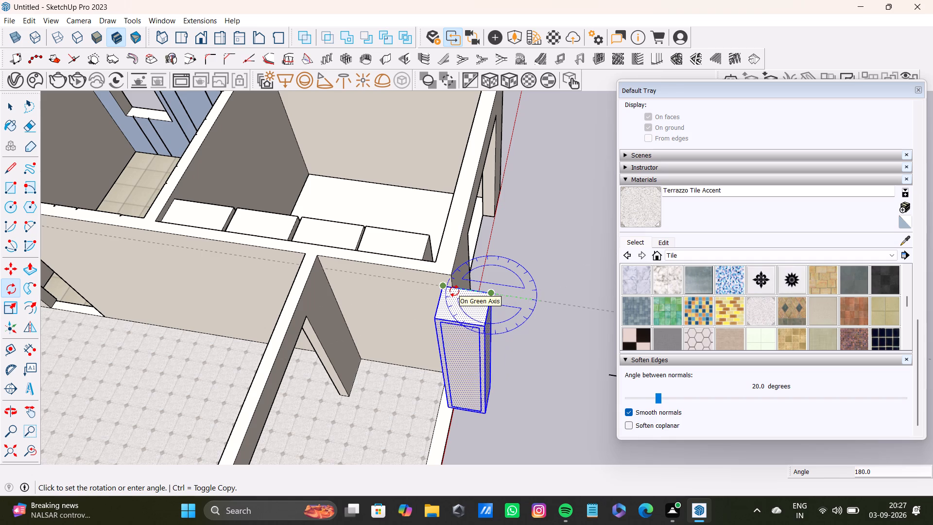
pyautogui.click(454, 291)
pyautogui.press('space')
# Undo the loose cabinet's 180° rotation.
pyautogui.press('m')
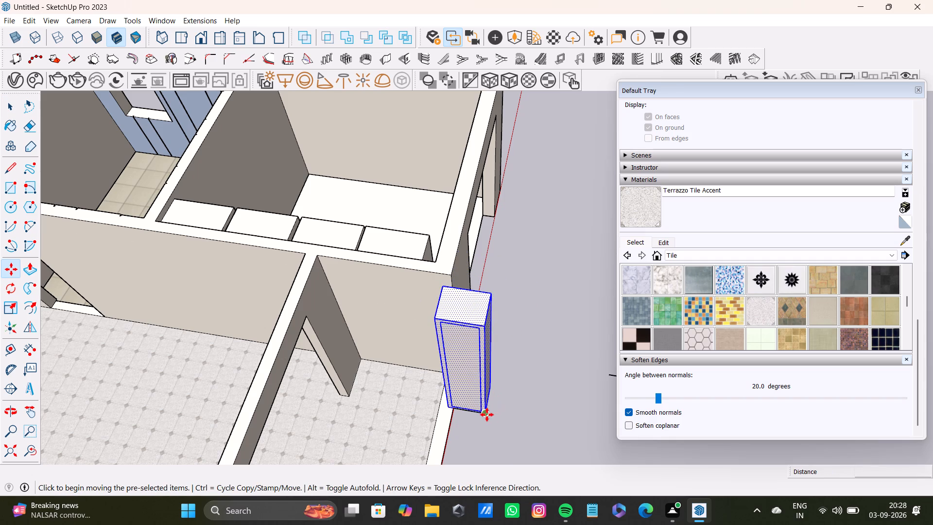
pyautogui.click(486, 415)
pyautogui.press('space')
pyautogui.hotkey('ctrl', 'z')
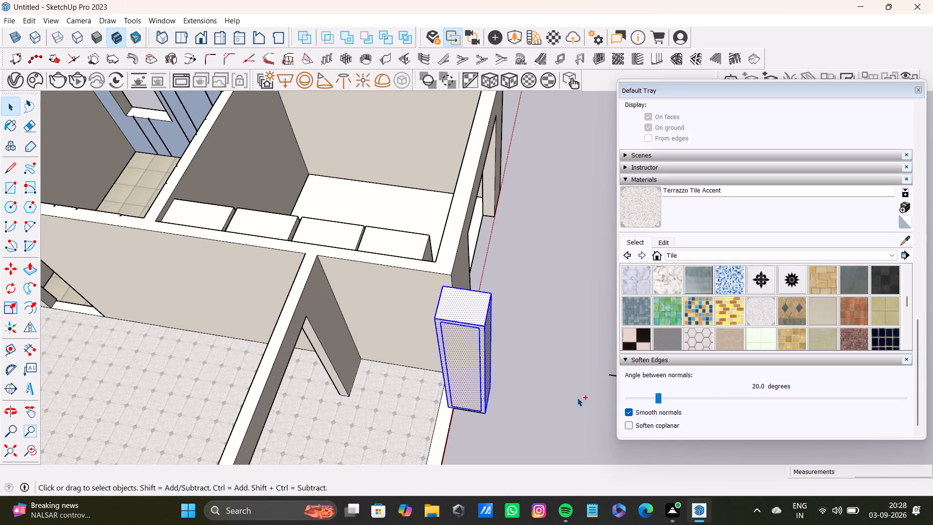
# Move the selected loose cabinet onto the open ground beyond the front room, well clear of the house.
pyautogui.scroll(-3, 516, 386)
pyautogui.keyDown('shift'); pyautogui.moveTo(517, 379); pyautogui.dragTo(478, 363, button='middle'); pyautogui.keyUp('shift')
pyautogui.press('m')
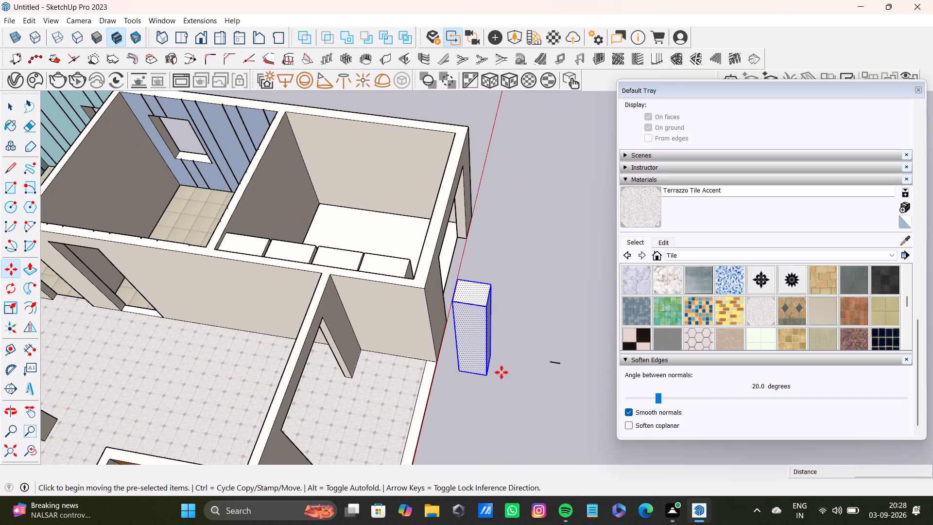
pyautogui.click(487, 372)
pyautogui.scroll(-4, 556, 256)
pyautogui.keyDown('shift'); pyautogui.moveTo(544, 253); pyautogui.dragTo(424, 372, button='middle'); pyautogui.keyUp('shift')
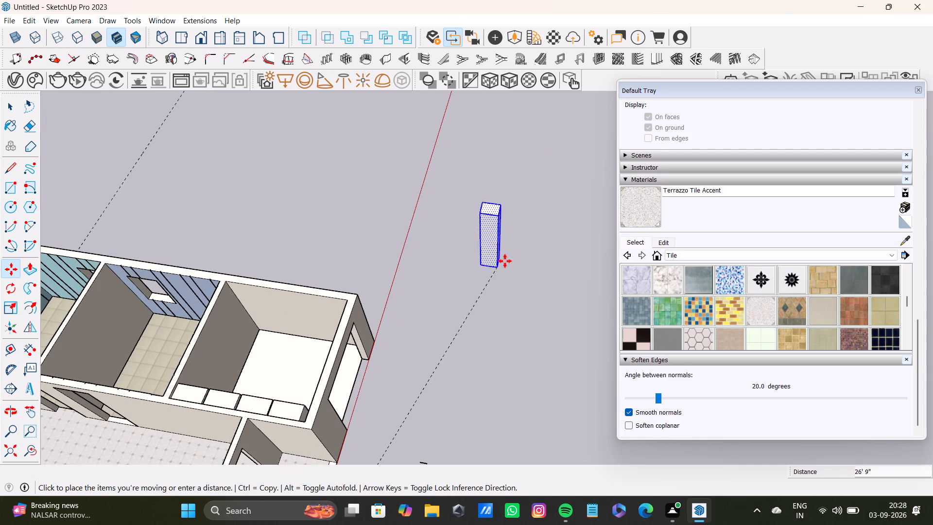
pyautogui.click(510, 251)
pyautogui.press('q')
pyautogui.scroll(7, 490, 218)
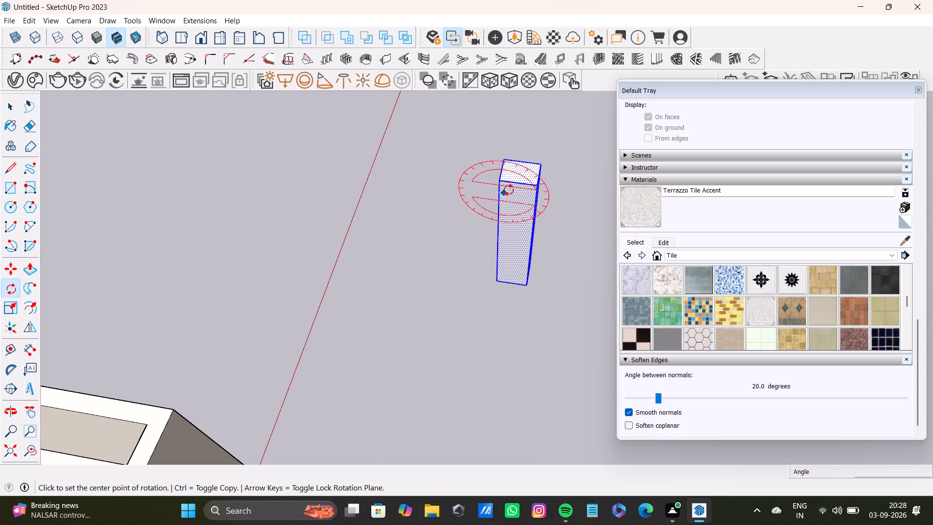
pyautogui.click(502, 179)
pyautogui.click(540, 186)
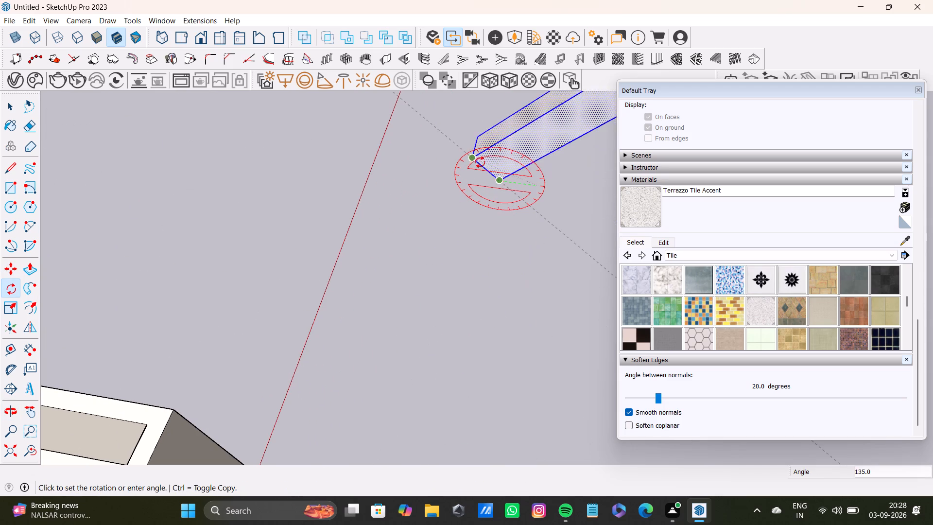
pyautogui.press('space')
# Rotate the loose cabinet 180° about the vertical axis at its top back corner.
pyautogui.press('q')
pyautogui.press('Up')
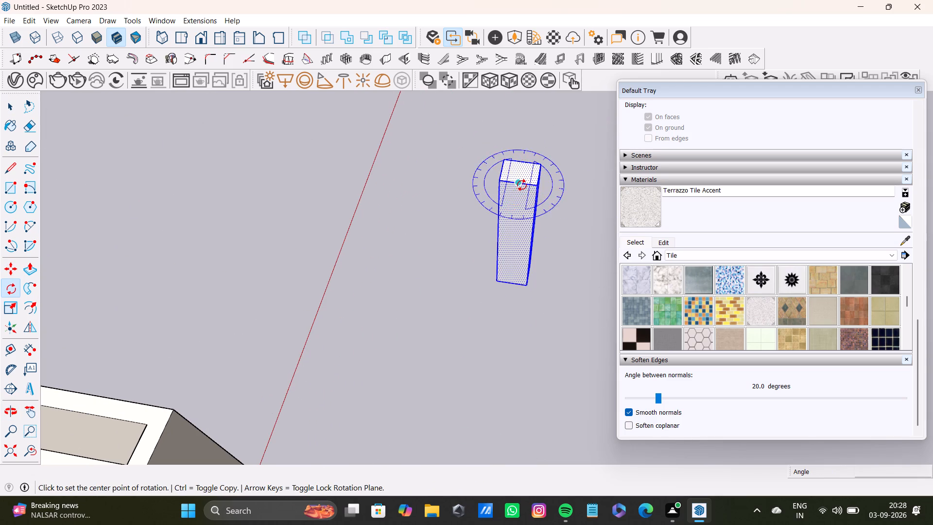
pyautogui.click(500, 179)
pyautogui.click(538, 184)
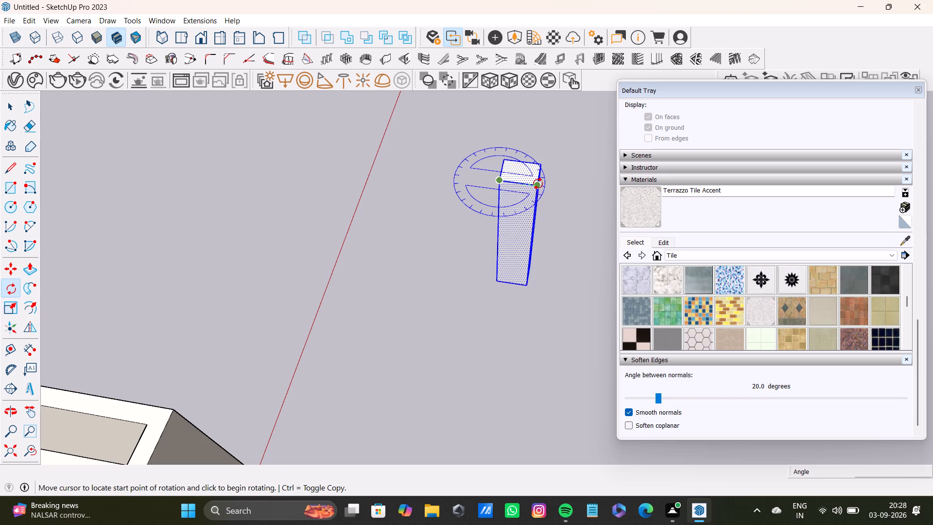
pyautogui.click(470, 181)
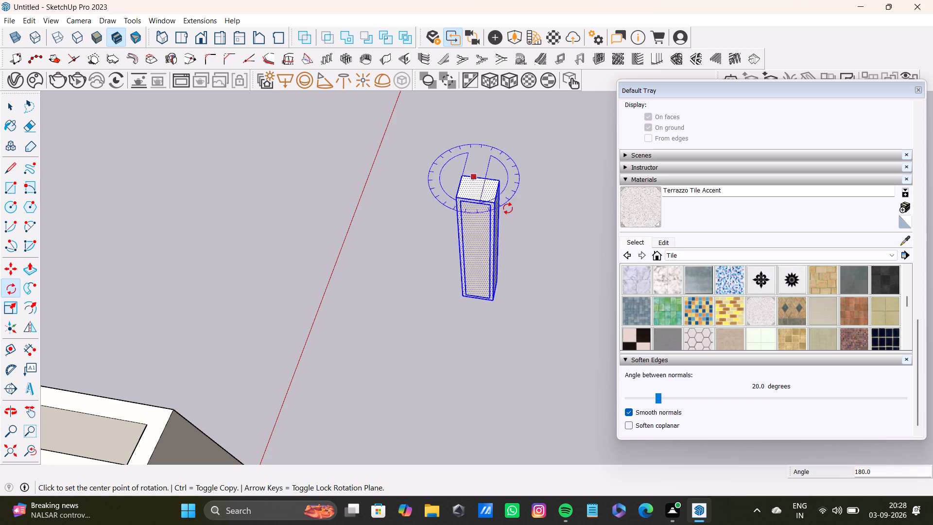
pyautogui.press('space')
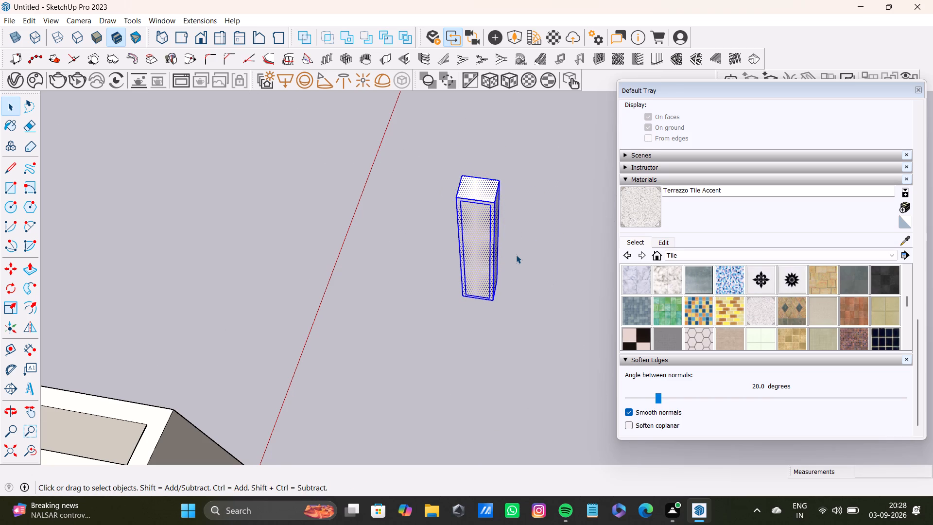
# Copy the loose cabinet into the front room, against the wall opposite the existing cabinet row, near the front opening.
pyautogui.press('space')
pyautogui.press('m')
pyautogui.keyDown('ctrl'); pyautogui.click(495, 303); pyautogui.keyUp('ctrl')
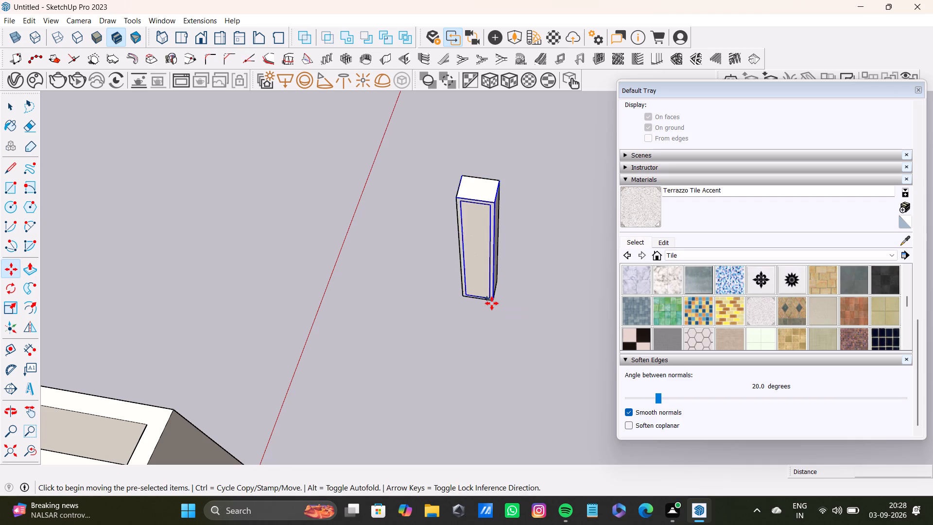
pyautogui.scroll(-4, 344, 332)
pyautogui.keyDown('shift'); pyautogui.moveTo(337, 343); pyautogui.dragTo(631, 241, button='middle'); pyautogui.keyUp('shift')
pyautogui.scroll(3, 509, 327)
pyautogui.moveTo(432, 350); pyautogui.dragTo(542, 239, button='middle')
pyautogui.scroll(3, 480, 297)
pyautogui.moveTo(486, 310); pyautogui.dragTo(532, 321, button='middle')
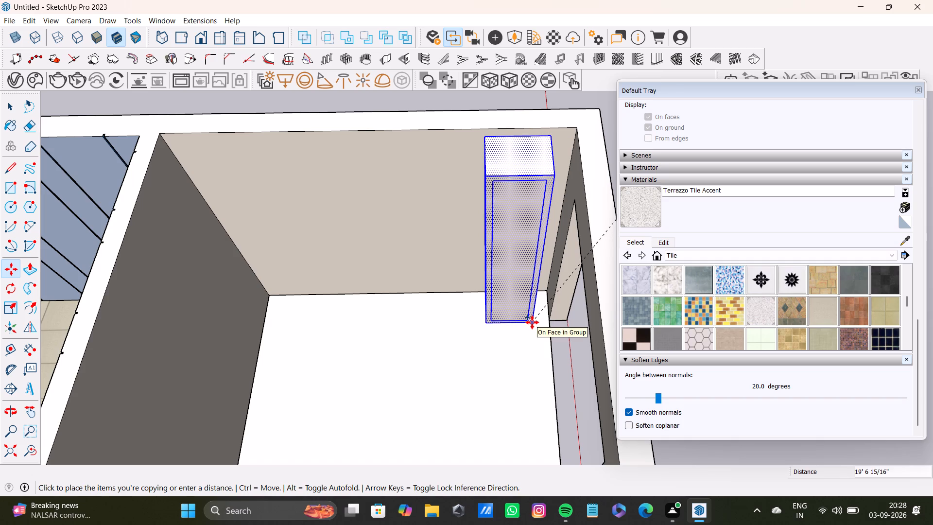
pyautogui.click(532, 322)
# Add three more cabinet copies along the same wall, the first about 2' 2" over and the others about 2' 4" apart.
pyautogui.keyDown('ctrl'); pyautogui.click(532, 325); pyautogui.keyUp('ctrl')
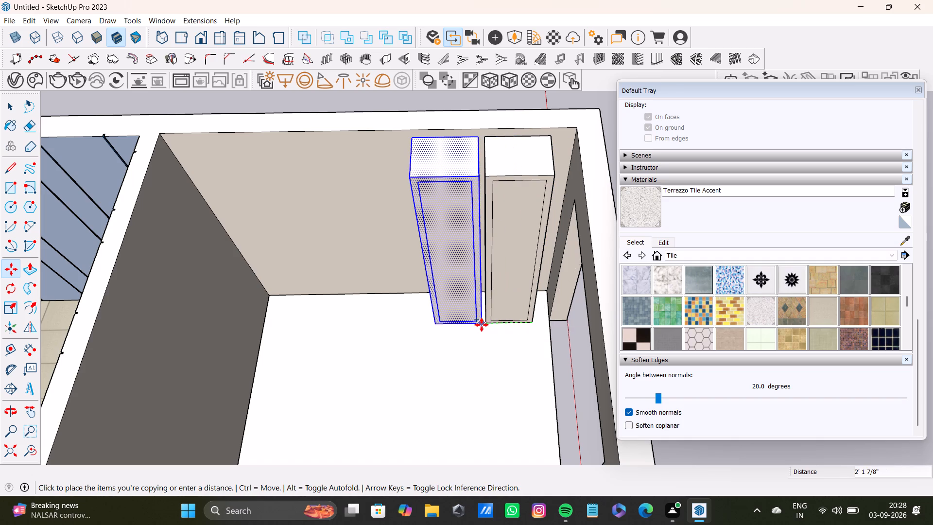
pyautogui.click(482, 325)
pyautogui.keyDown('ctrl'); pyautogui.click(481, 324); pyautogui.keyUp('ctrl')
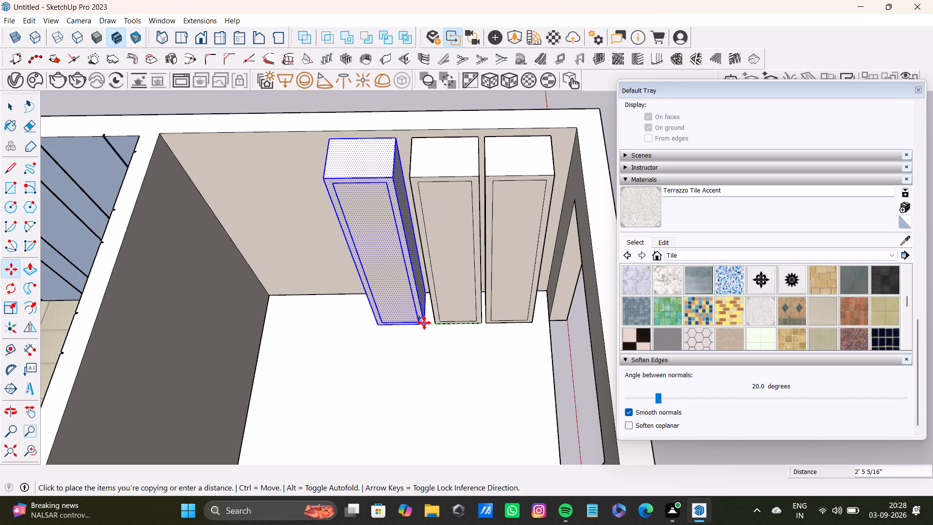
pyautogui.click(427, 323)
pyautogui.click(428, 324)
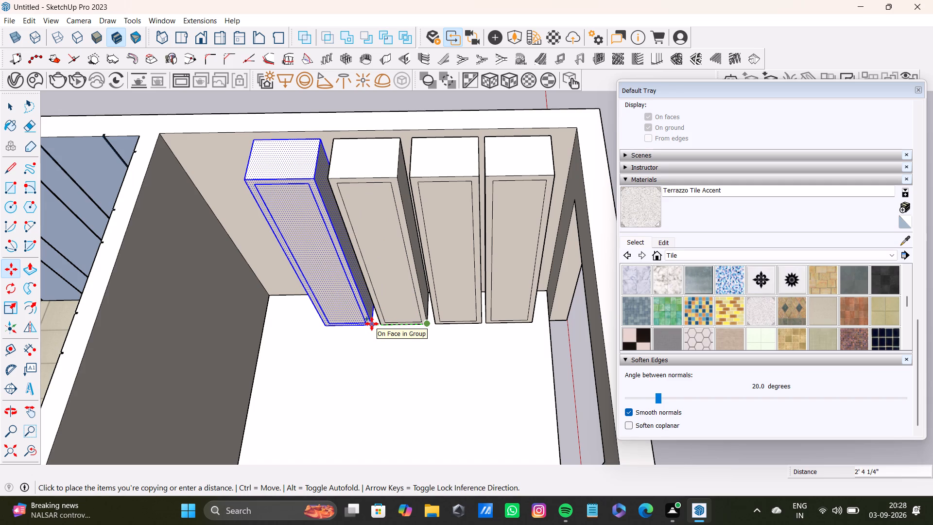
pyautogui.click(372, 324)
pyautogui.press('space')
pyautogui.scroll(-4, 426, 320)
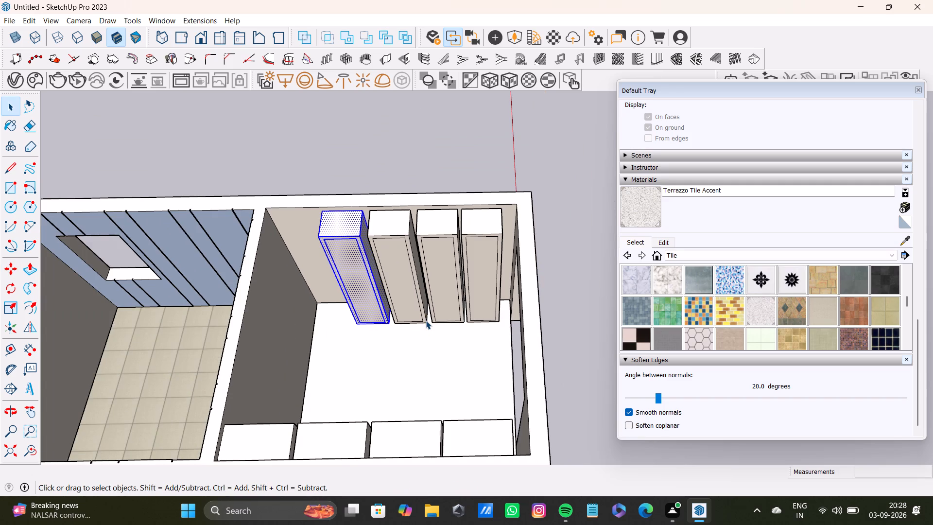
# Scale the second row's four cabinets together along the wall by about 1.25, stretching them toward the room's inner corner.
pyautogui.keyDown('shift'); pyautogui.doubleClick(395, 226); pyautogui.keyUp('shift')
pyautogui.keyDown('shift'); pyautogui.doubleClick(397, 244); pyautogui.keyUp('shift')
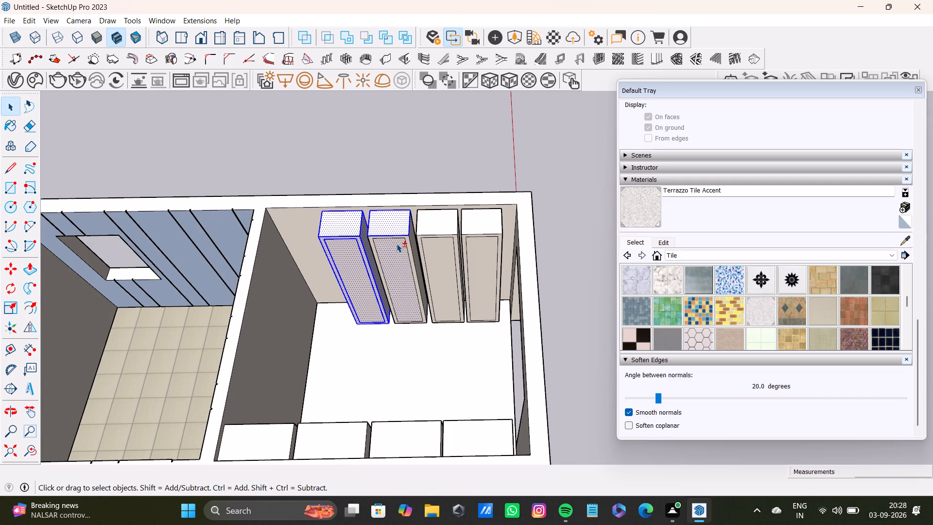
pyautogui.keyDown('shift'); pyautogui.tripleClick(407, 240); pyautogui.keyUp('shift')
pyautogui.keyDown('shift'); pyautogui.click(410, 240); pyautogui.keyUp('shift')
pyautogui.keyDown('shift'); pyautogui.doubleClick(413, 244); pyautogui.keyUp('shift')
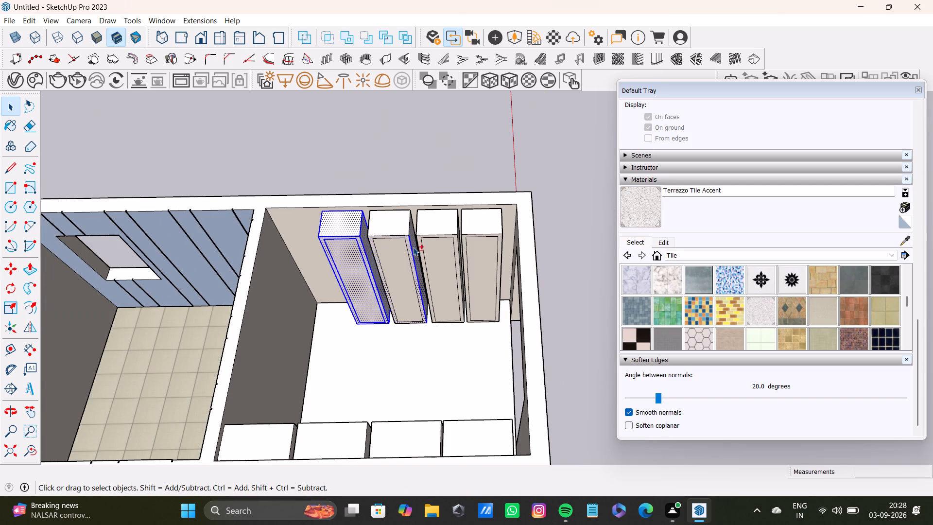
pyautogui.keyDown('shift'); pyautogui.doubleClick(427, 227); pyautogui.keyUp('shift')
pyautogui.keyDown('shift'); pyautogui.tripleClick(433, 244); pyautogui.keyUp('shift')
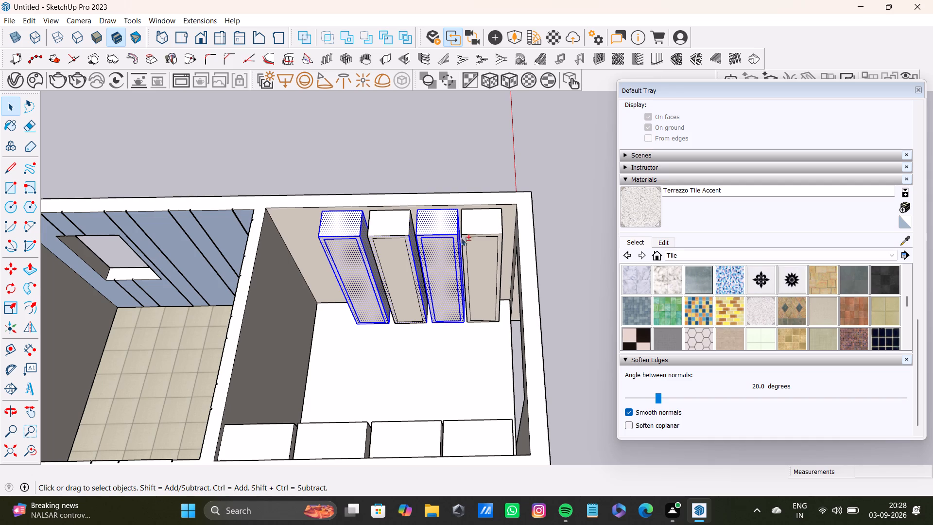
pyautogui.keyDown('shift'); pyautogui.doubleClick(480, 228); pyautogui.keyUp('shift')
pyautogui.keyDown('shift'); pyautogui.tripleClick(480, 250); pyautogui.keyUp('shift')
pyautogui.keyDown('shift'); pyautogui.scroll(3, 454, 256); pyautogui.keyUp('shift')
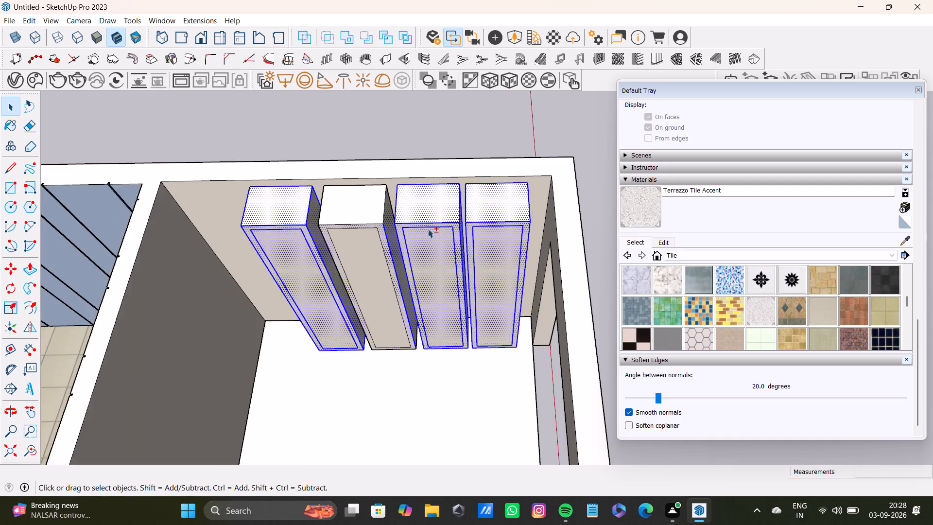
pyautogui.keyDown('shift'); pyautogui.scroll(4, 428, 229); pyautogui.keyUp('shift')
pyautogui.keyDown('shift'); pyautogui.doubleClick(363, 252); pyautogui.keyUp('shift')
pyautogui.keyDown('shift'); pyautogui.tripleClick(358, 208); pyautogui.keyUp('shift')
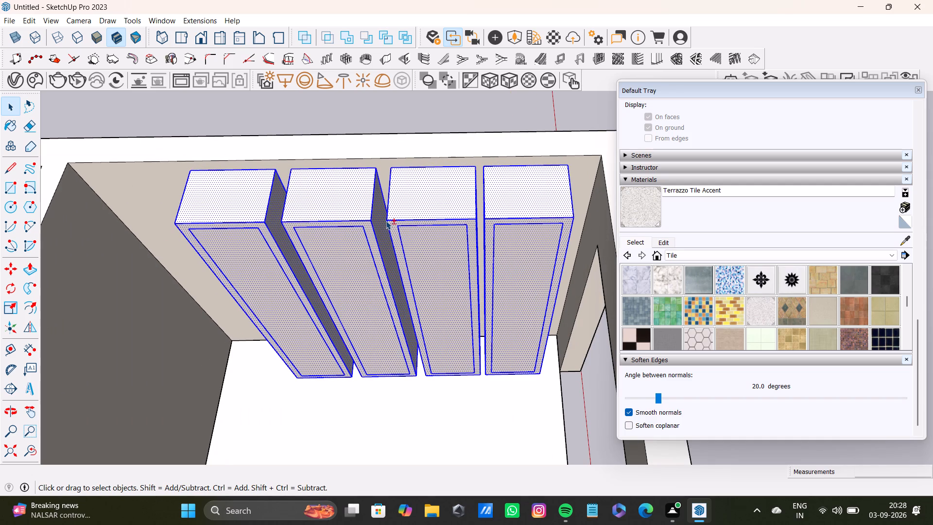
pyautogui.keyDown('shift'); pyautogui.scroll(-4, 418, 264); pyautogui.keyUp('shift')
pyautogui.keyDown('shift'); pyautogui.moveTo(417, 264); pyautogui.dragTo(533, 172, button='middle'); pyautogui.keyUp('shift')
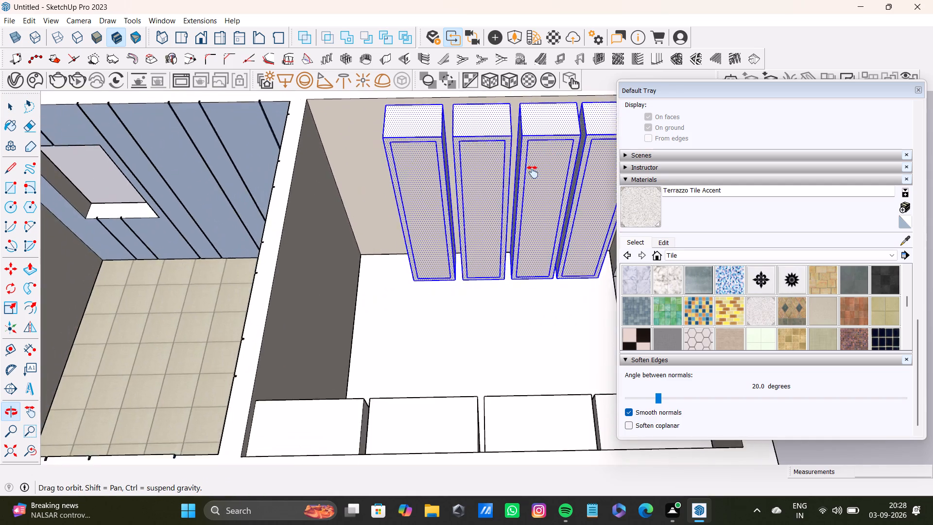
pyautogui.keyDown('shift'); pyautogui.moveTo(533, 172); pyautogui.dragTo(293, 299, button='middle'); pyautogui.keyUp('shift')
pyautogui.keyDown('shift'); pyautogui.scroll(7, 375, 280); pyautogui.keyUp('shift')
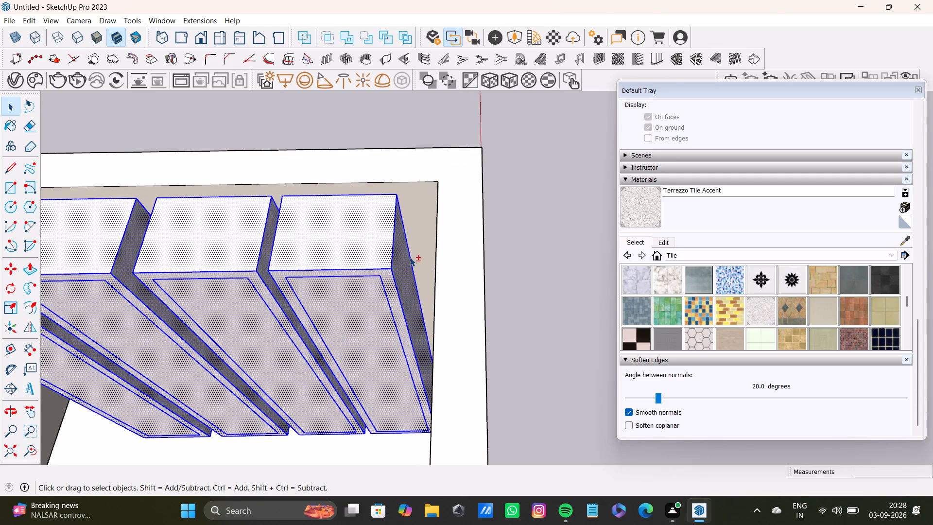
pyautogui.keyDown('shift'); pyautogui.click(406, 262); pyautogui.keyUp('shift')
pyautogui.keyDown('shift'); pyautogui.click(401, 263); pyautogui.keyUp('shift')
pyautogui.press('s')
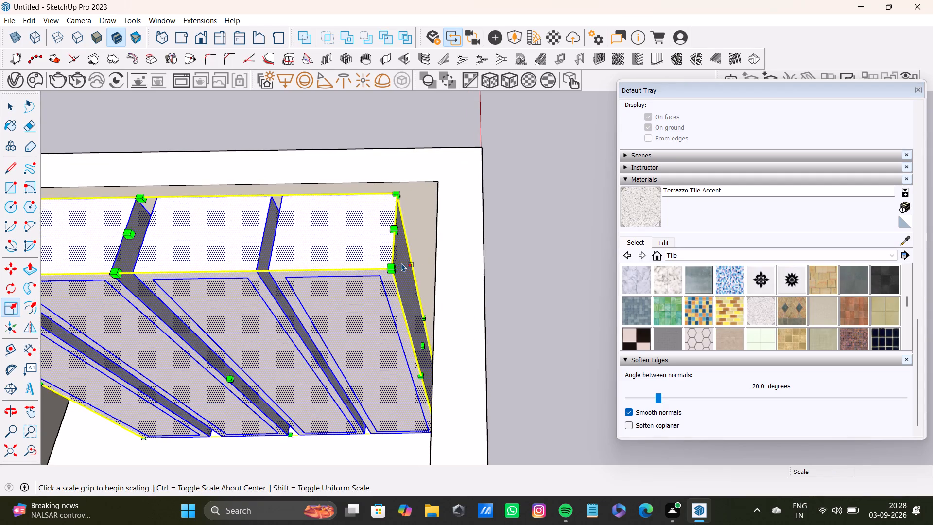
pyautogui.scroll(-4, 401, 263)
pyautogui.keyDown('shift'); pyautogui.moveTo(389, 281); pyautogui.dragTo(563, 238, button='middle'); pyautogui.keyUp('shift')
pyautogui.scroll(1, 285, 318)
pyautogui.moveTo(285, 318); pyautogui.dragTo(443, 259, button='middle')
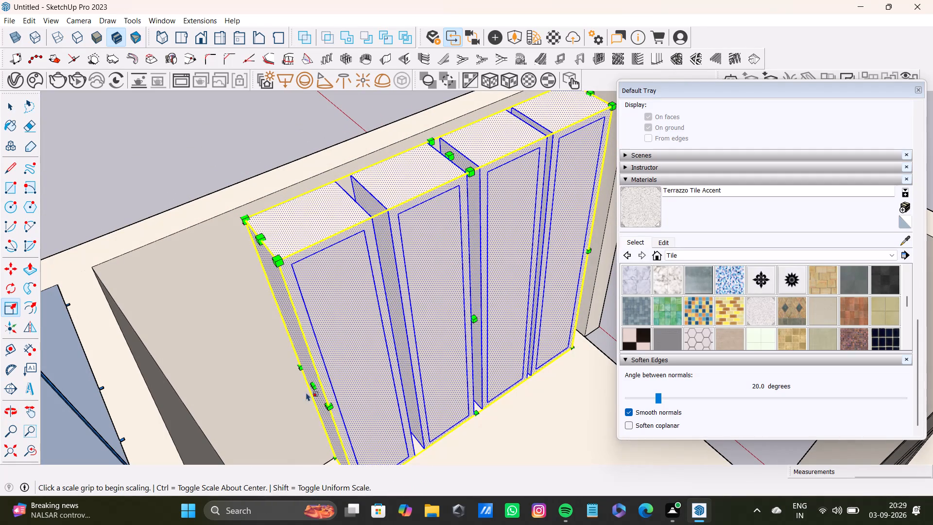
pyautogui.moveTo(311, 387); pyautogui.dragTo(218, 420)
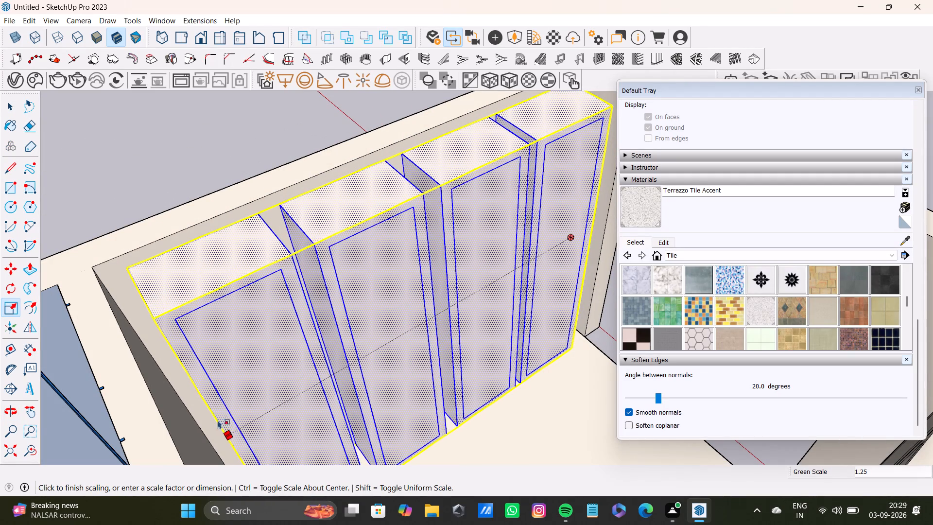
pyautogui.moveTo(218, 420); pyautogui.dragTo(220, 420)
pyautogui.scroll(-8, 279, 385)
pyautogui.moveTo(370, 394); pyautogui.dragTo(158, 411, button='middle')
pyautogui.press('space')
pyautogui.click(448, 152)
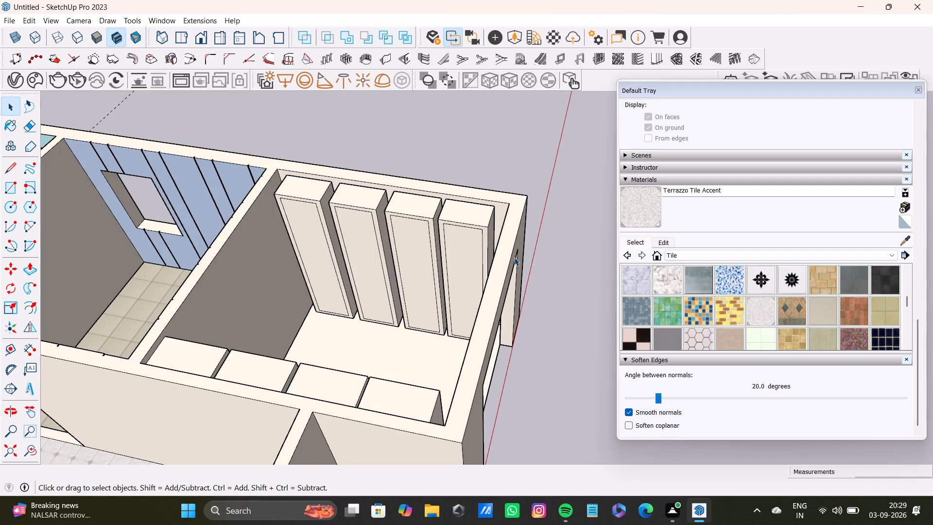
# Examine both cabinet rows, the front room's opening and the adjoining rooms from several angles.
pyautogui.moveTo(496, 271); pyautogui.dragTo(235, 323, button='middle')
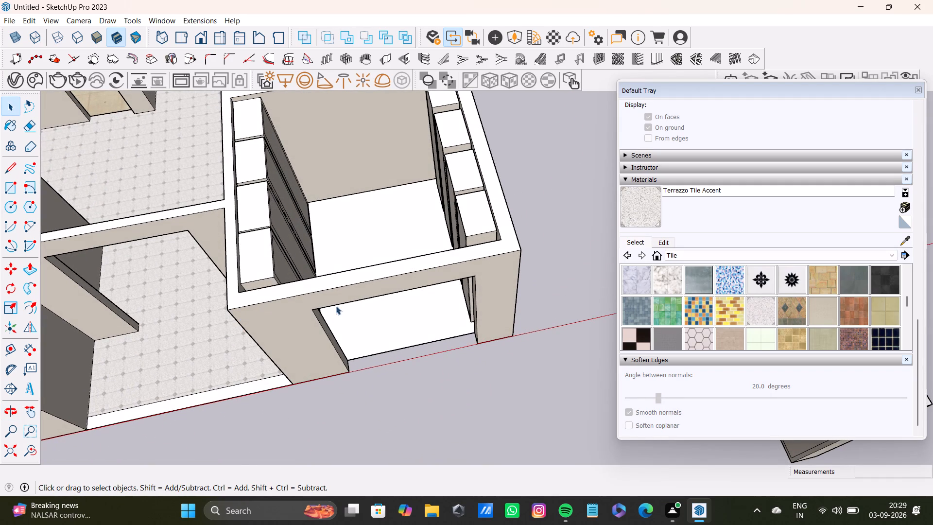
pyautogui.scroll(-4, 342, 269)
pyautogui.press('space')
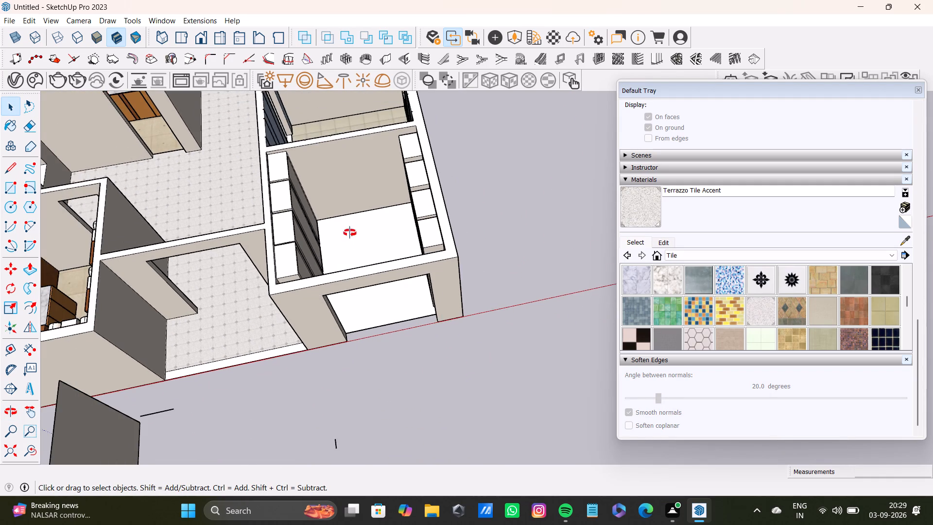
pyautogui.moveTo(350, 234); pyautogui.dragTo(412, 356, button='middle')
pyautogui.moveTo(439, 364); pyautogui.dragTo(372, 427, button='middle')
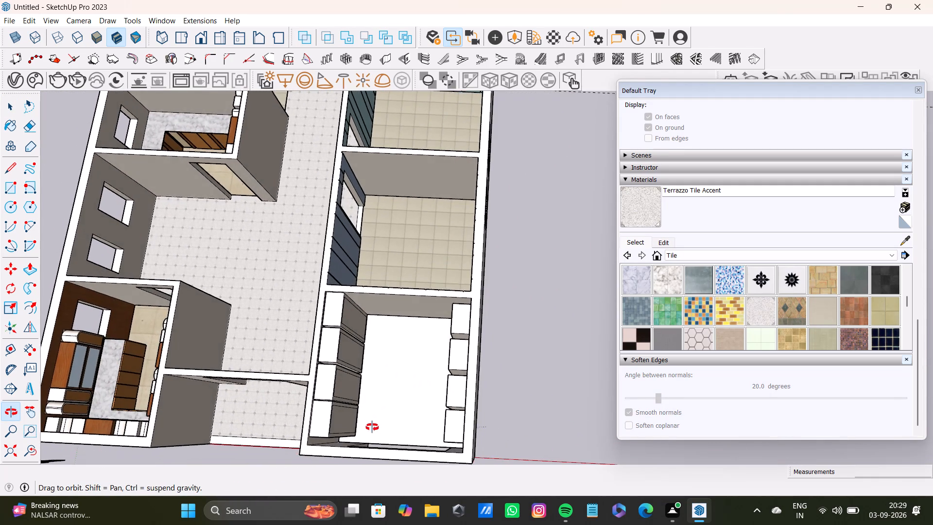
pyautogui.moveTo(372, 427); pyautogui.dragTo(452, 278, button='middle')
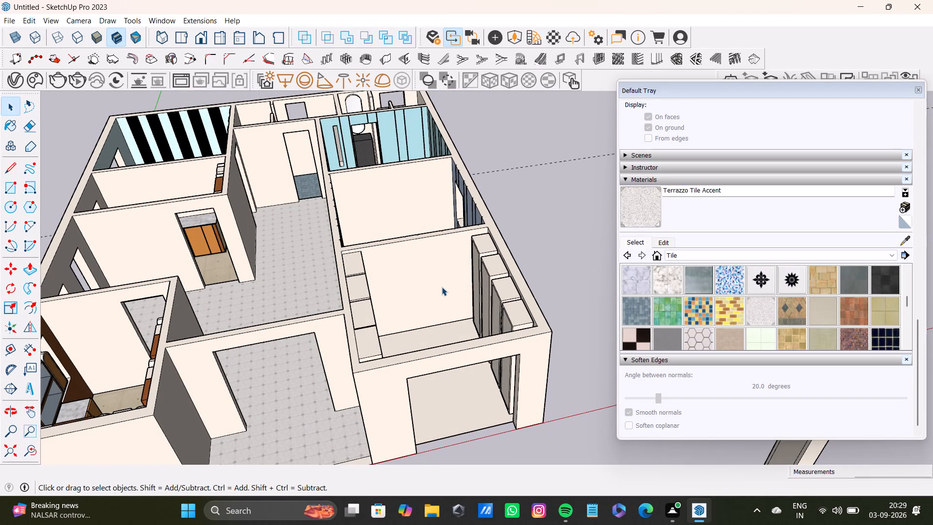
pyautogui.press('space')
pyautogui.click(525, 248)
pyautogui.scroll(-7, 432, 321)
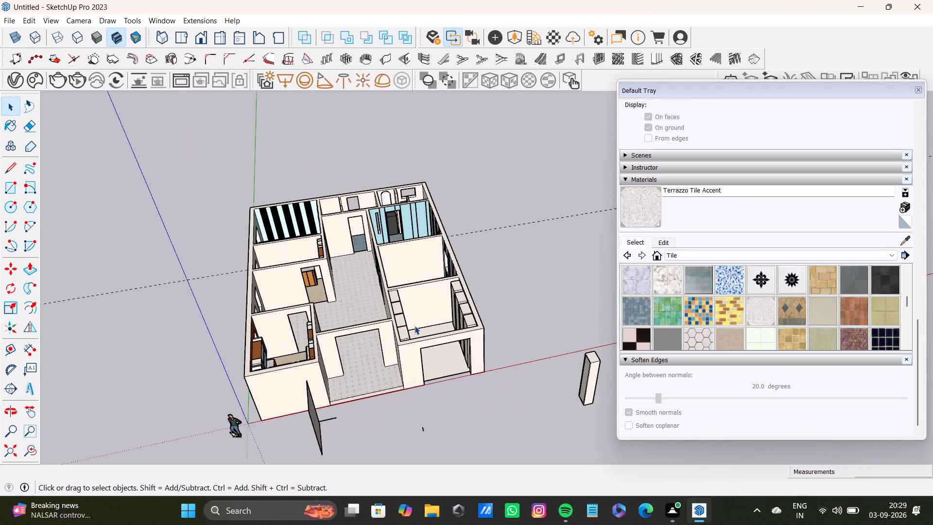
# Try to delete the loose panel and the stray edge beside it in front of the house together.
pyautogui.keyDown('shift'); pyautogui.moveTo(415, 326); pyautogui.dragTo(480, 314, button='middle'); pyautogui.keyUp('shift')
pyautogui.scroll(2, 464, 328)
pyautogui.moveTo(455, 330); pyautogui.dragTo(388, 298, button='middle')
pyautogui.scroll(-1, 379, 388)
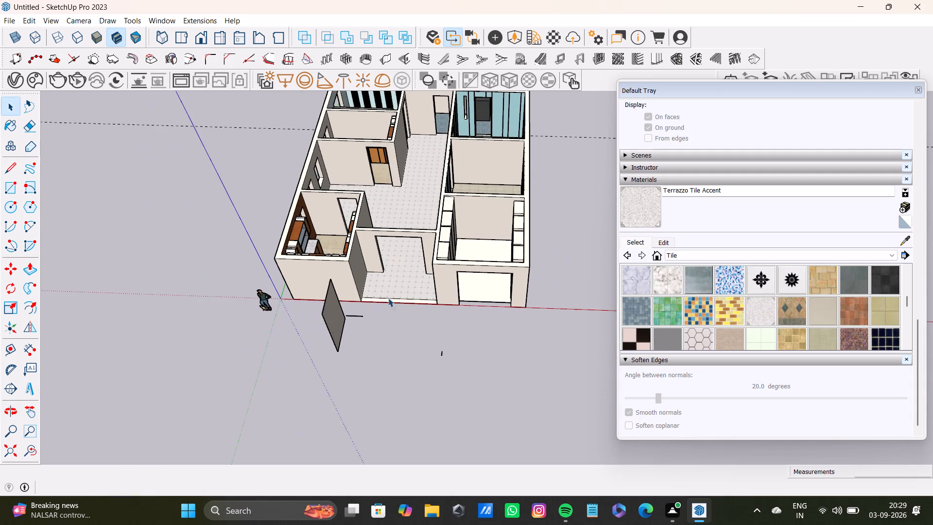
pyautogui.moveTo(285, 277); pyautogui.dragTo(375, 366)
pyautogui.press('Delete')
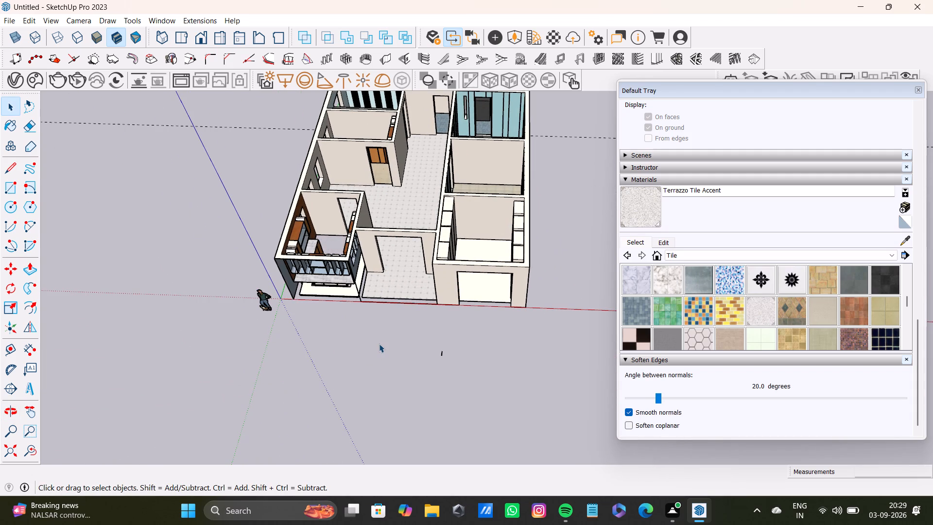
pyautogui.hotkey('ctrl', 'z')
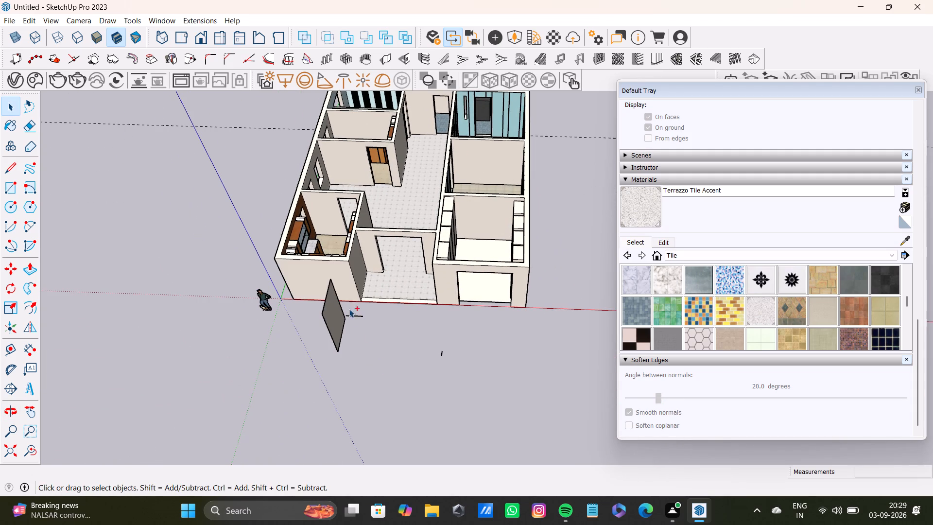
# Delete the loose panel and the two stray edges on the ground in front of the house.
pyautogui.doubleClick(327, 317)
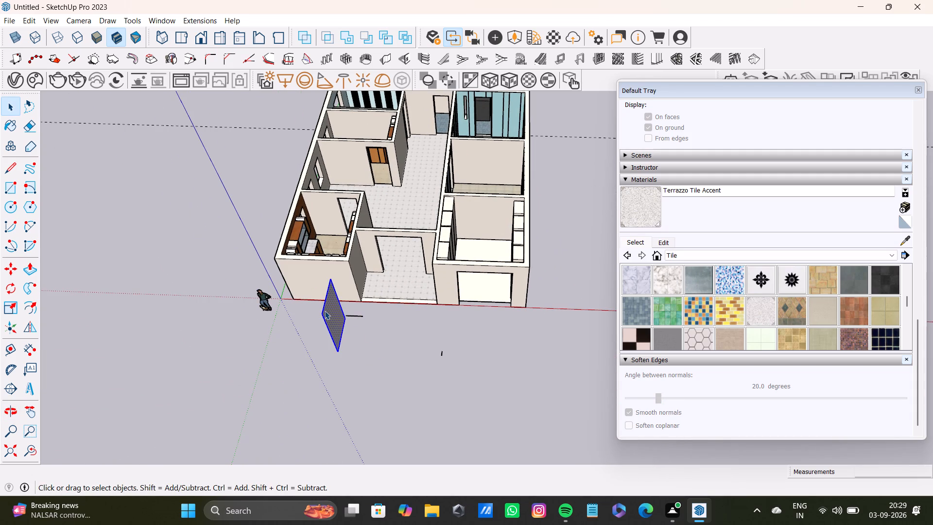
pyautogui.press('Delete')
pyautogui.doubleClick(358, 316)
pyautogui.press('Delete')
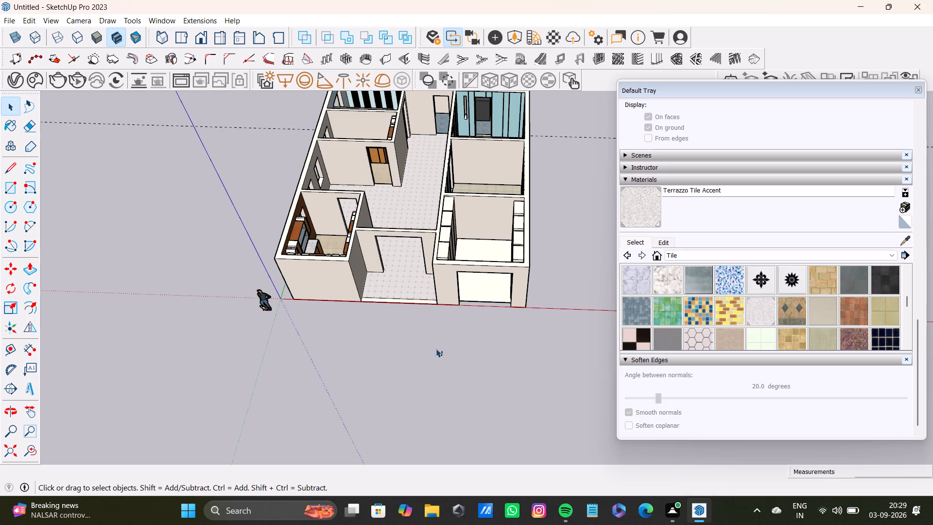
pyautogui.doubleClick(442, 353)
pyautogui.press('Delete')
# Delete the loose cabinet standing on the open ground beyond the front room.
pyautogui.scroll(-10, 443, 361)
pyautogui.keyDown('shift'); pyautogui.moveTo(501, 355); pyautogui.dragTo(443, 299, button='middle'); pyautogui.keyUp('shift')
pyautogui.scroll(3, 453, 299)
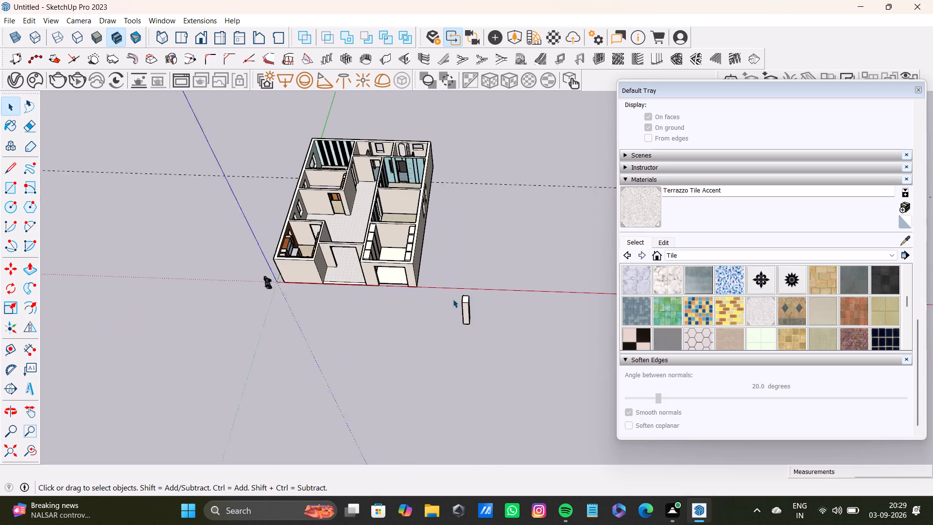
pyautogui.scroll(1, 453, 299)
pyautogui.moveTo(444, 284); pyautogui.dragTo(488, 362)
pyautogui.press('Delete')
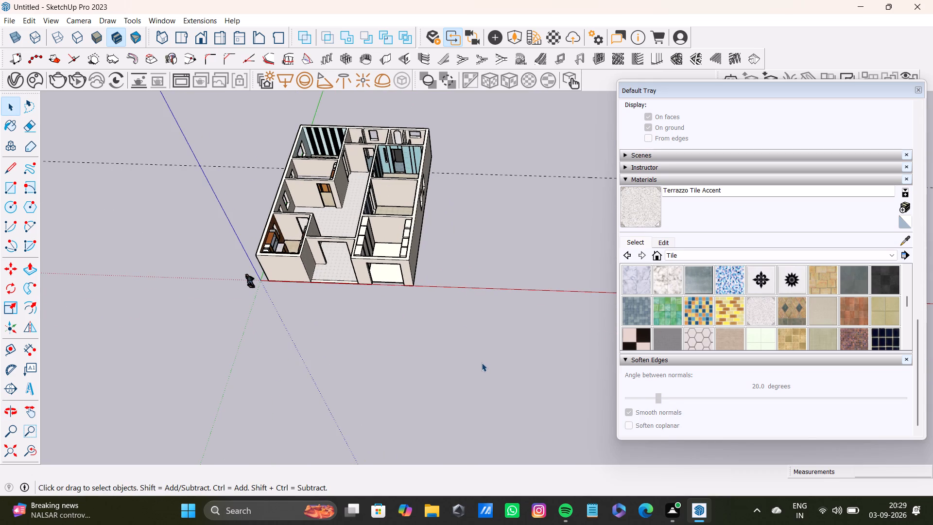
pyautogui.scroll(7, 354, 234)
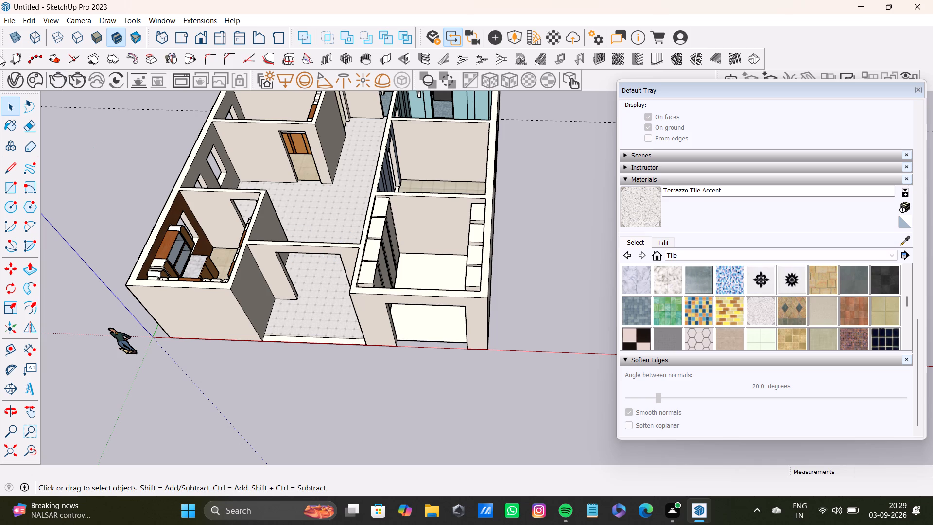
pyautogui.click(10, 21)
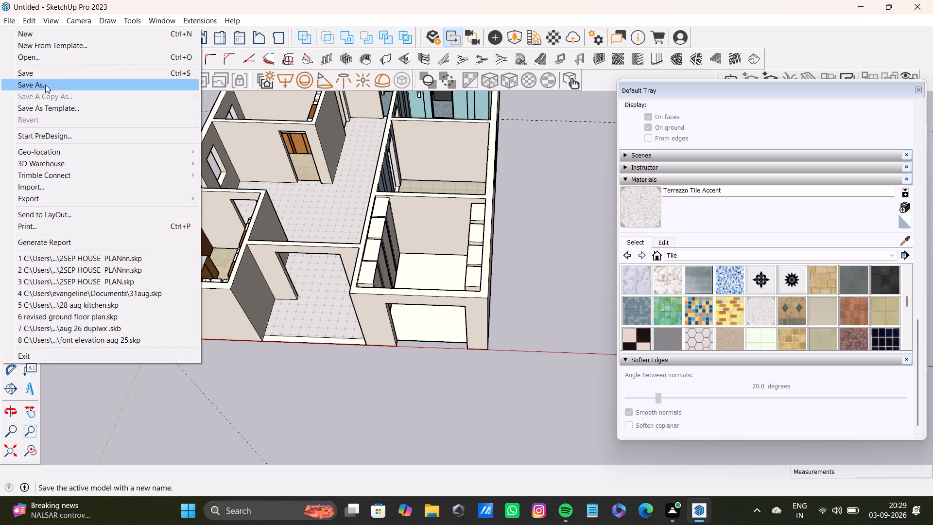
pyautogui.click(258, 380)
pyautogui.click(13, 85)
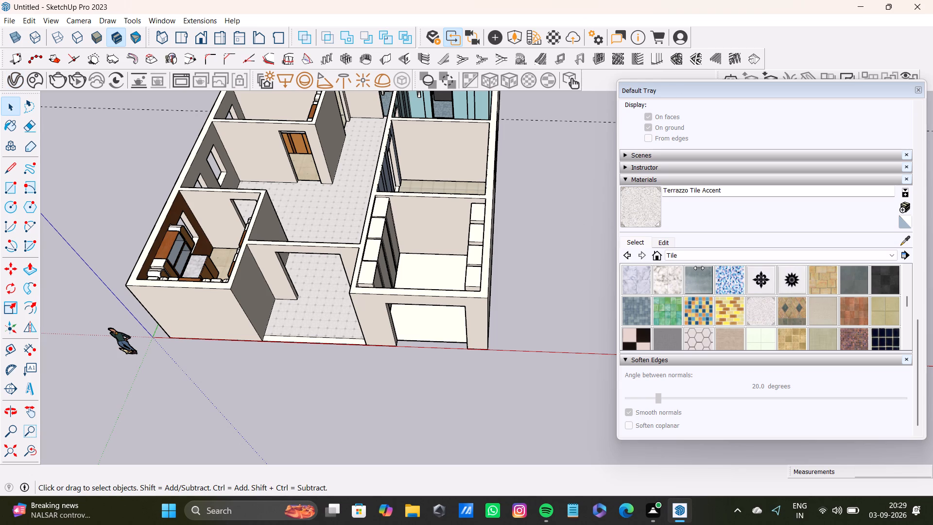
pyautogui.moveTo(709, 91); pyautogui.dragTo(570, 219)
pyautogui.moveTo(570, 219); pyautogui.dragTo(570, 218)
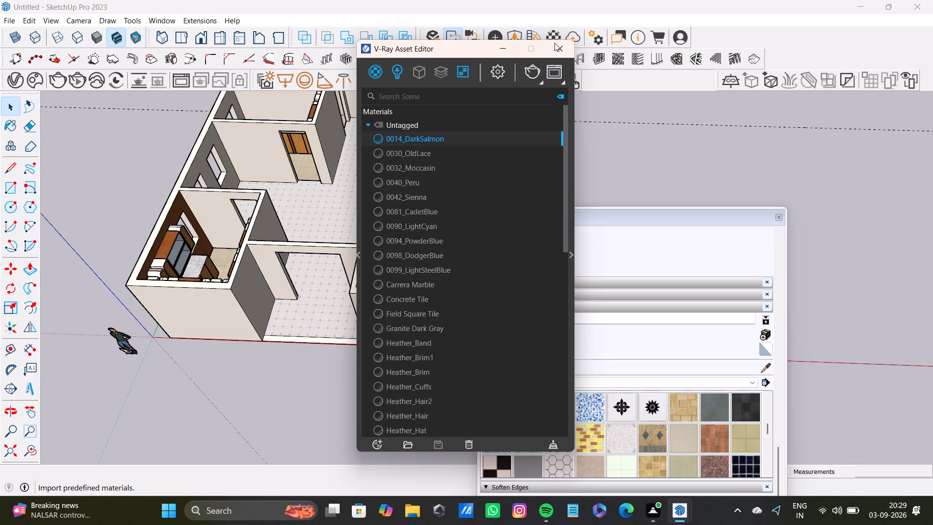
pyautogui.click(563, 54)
# Switch to the Chaos Cosmos browser, search its online library for windows, and look through the models.
pyautogui.click(28, 80)
pyautogui.click(35, 79)
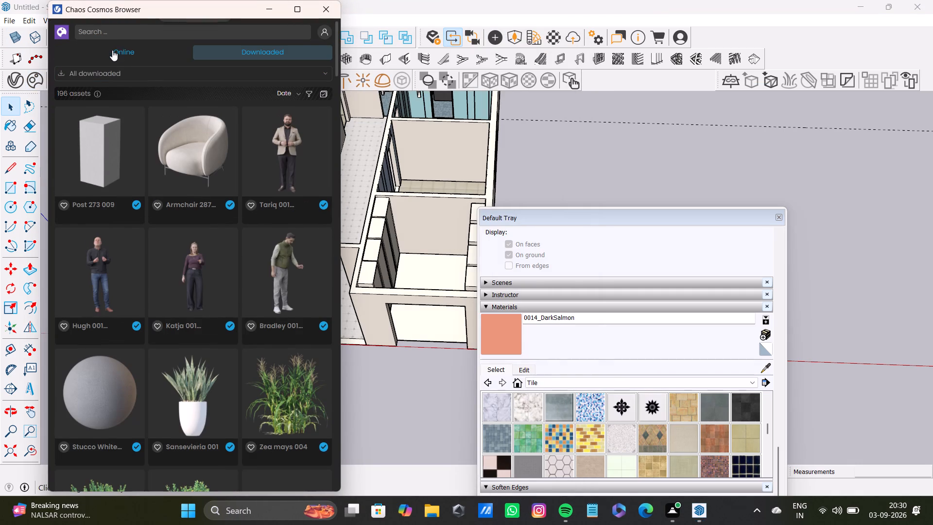
pyautogui.click(121, 50)
pyautogui.click(138, 31)
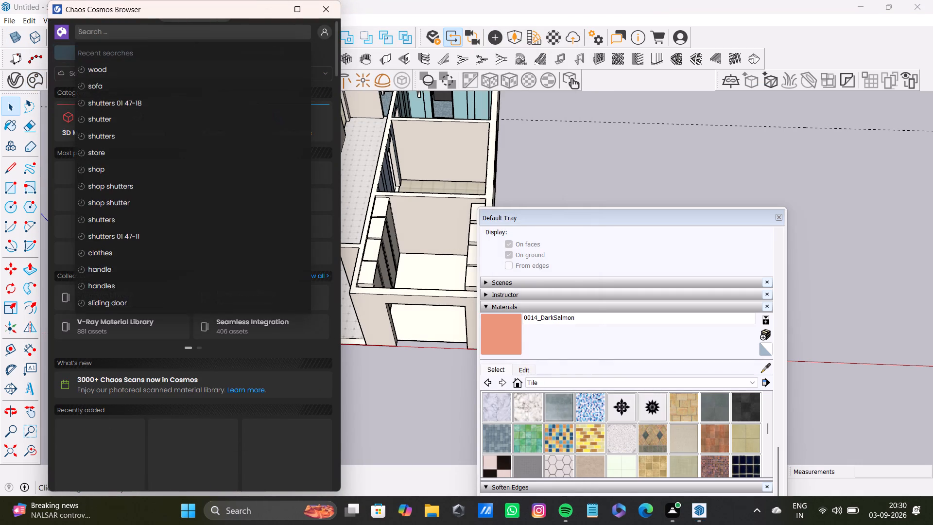
pyautogui.write('window')
pyautogui.press('s')
pyautogui.press('Return')
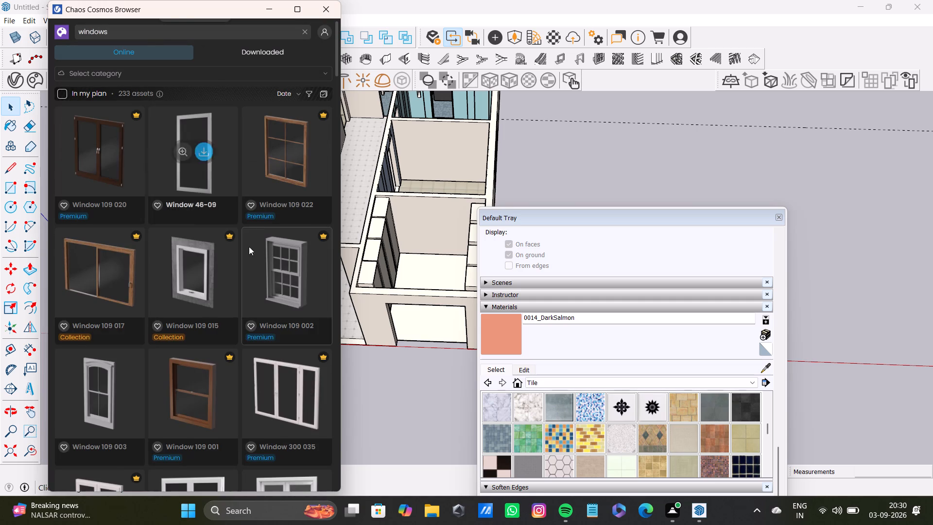
pyautogui.scroll(-11, 249, 264)
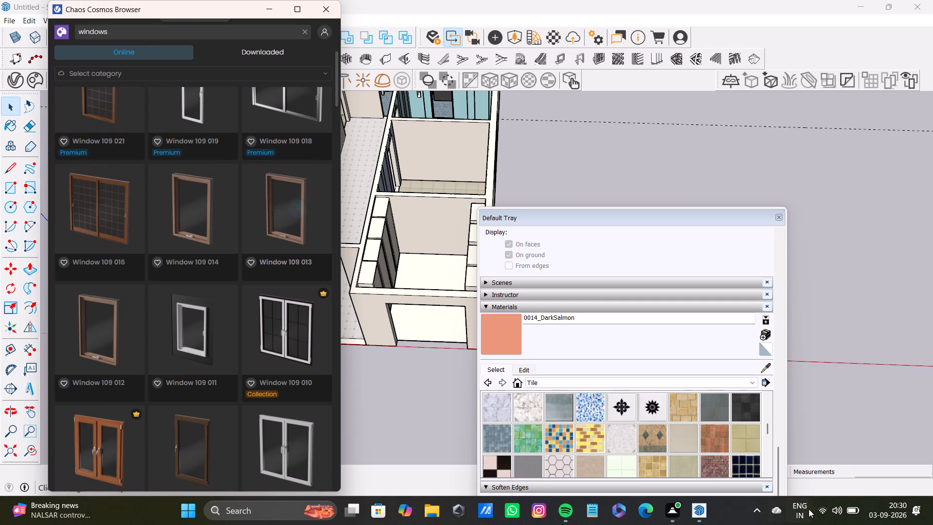
# Raise the display brightness to a little over half.
pyautogui.click(847, 516)
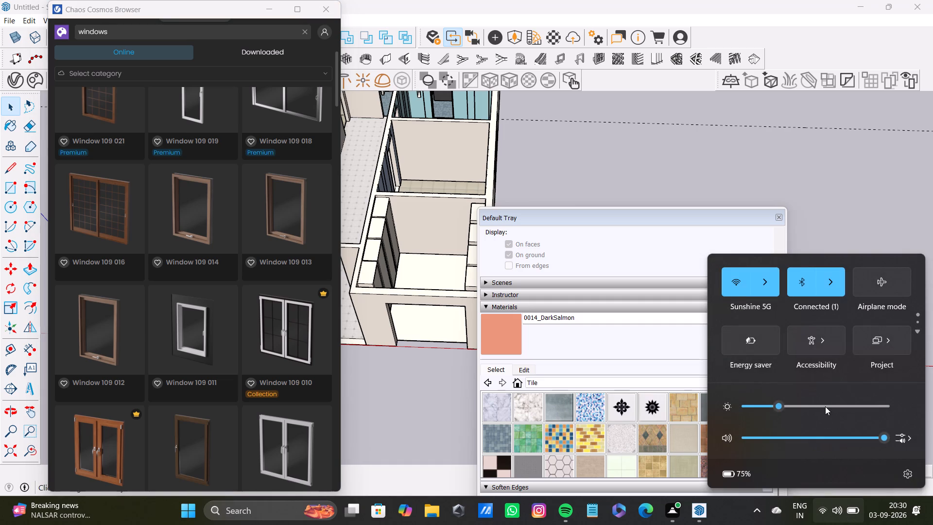
pyautogui.click(825, 406)
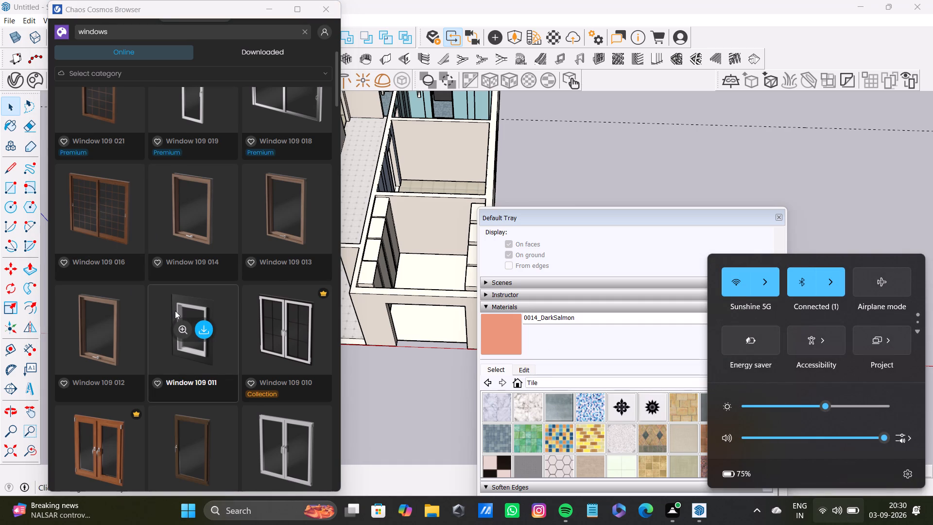
# Look through the online window models for one that suits the house's wall openings.
pyautogui.scroll(-6, 175, 311)
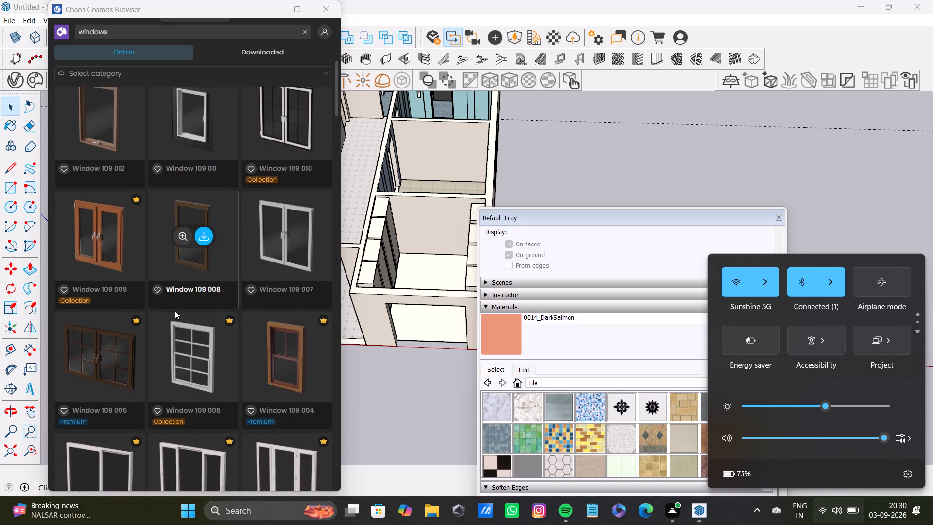
pyautogui.scroll(-2, 175, 311)
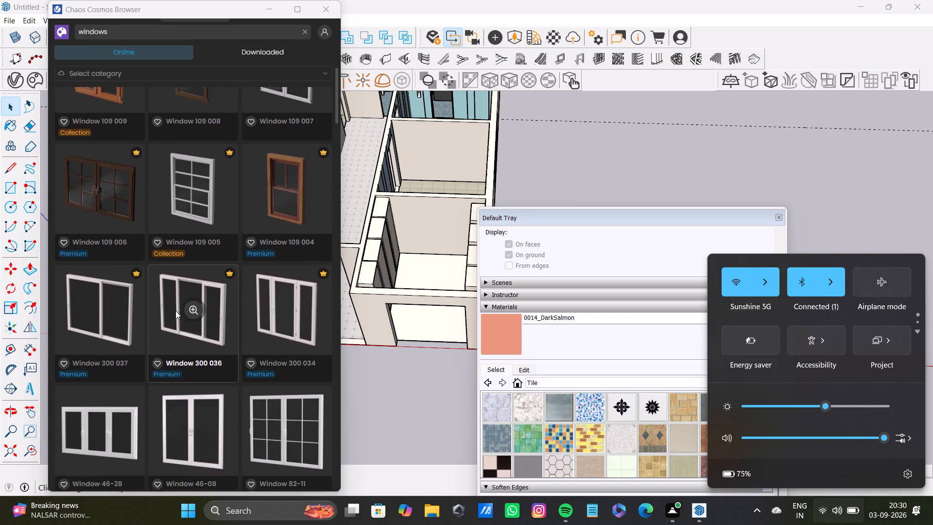
pyautogui.scroll(-6, 175, 311)
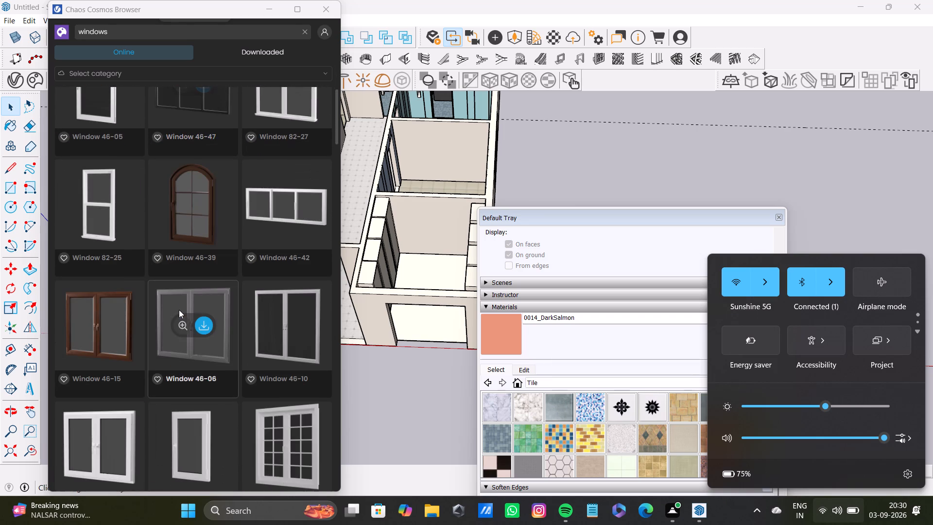
pyautogui.scroll(-7, 179, 310)
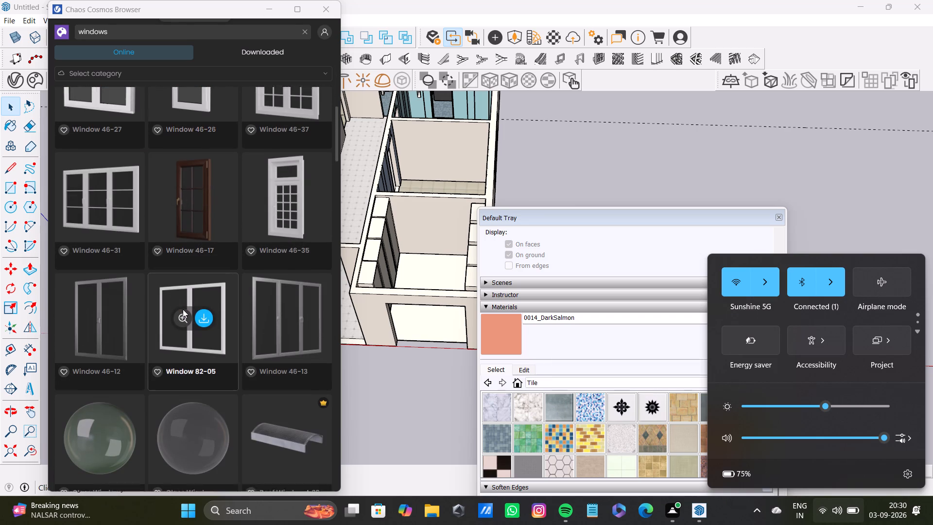
pyautogui.scroll(-7, 183, 309)
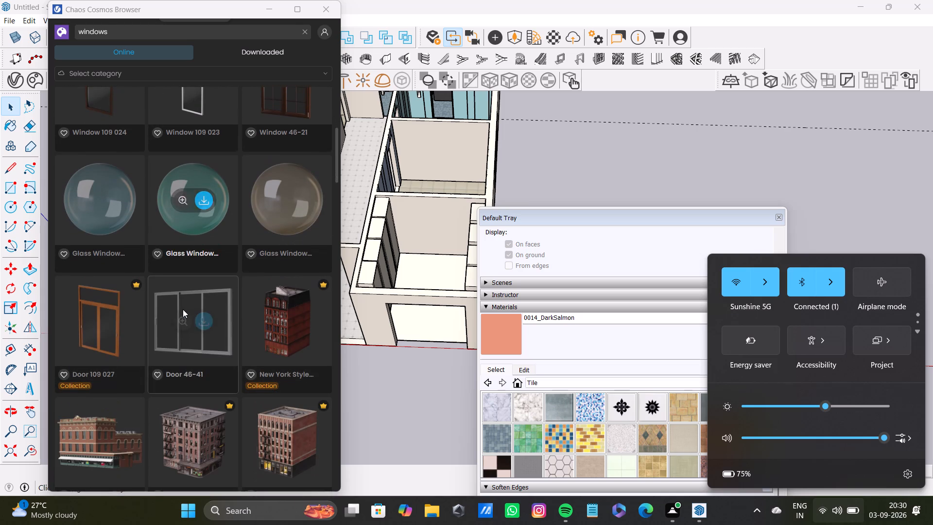
pyautogui.scroll(-4, 183, 309)
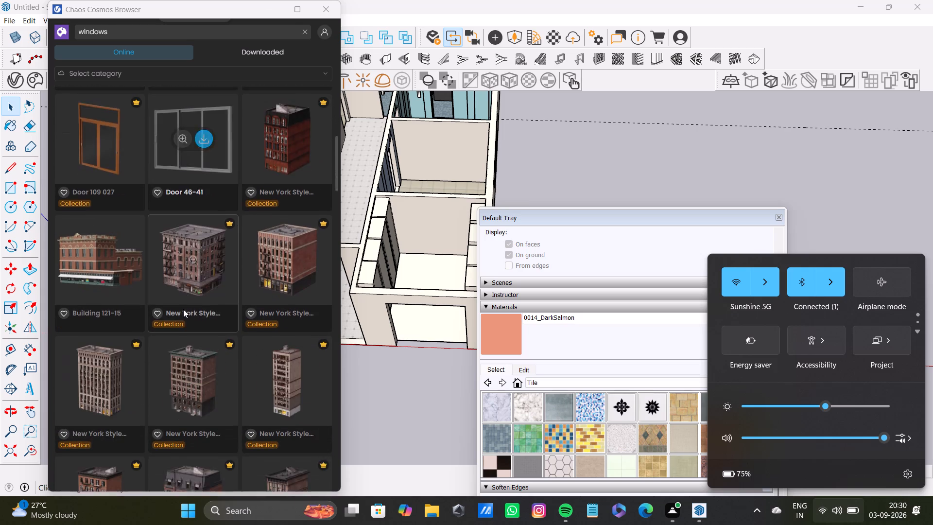
pyautogui.scroll(-14, 183, 309)
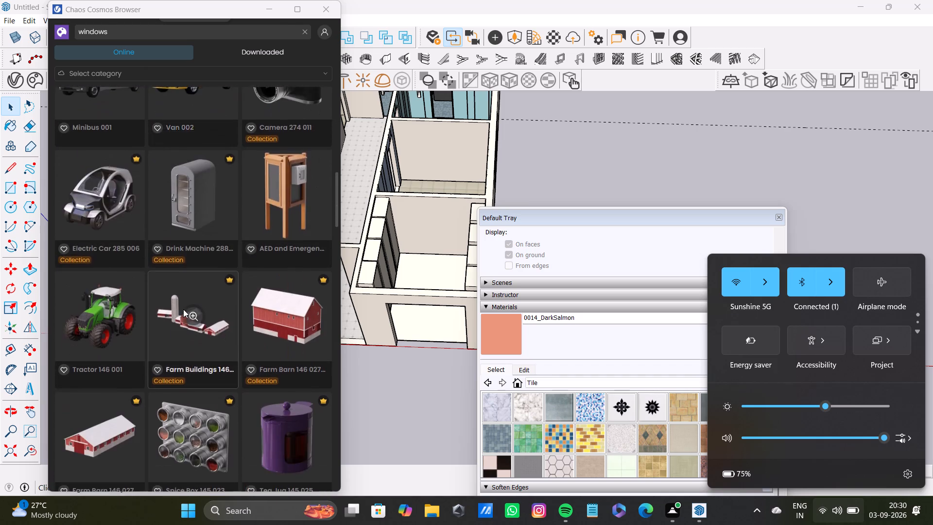
pyautogui.scroll(-14, 183, 309)
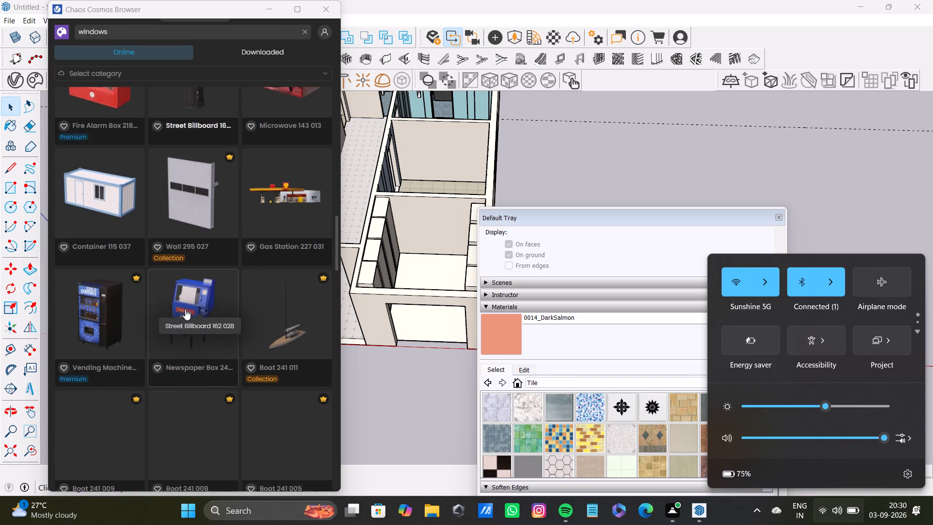
pyautogui.scroll(-3, 185, 309)
pyautogui.scroll(16, 185, 309)
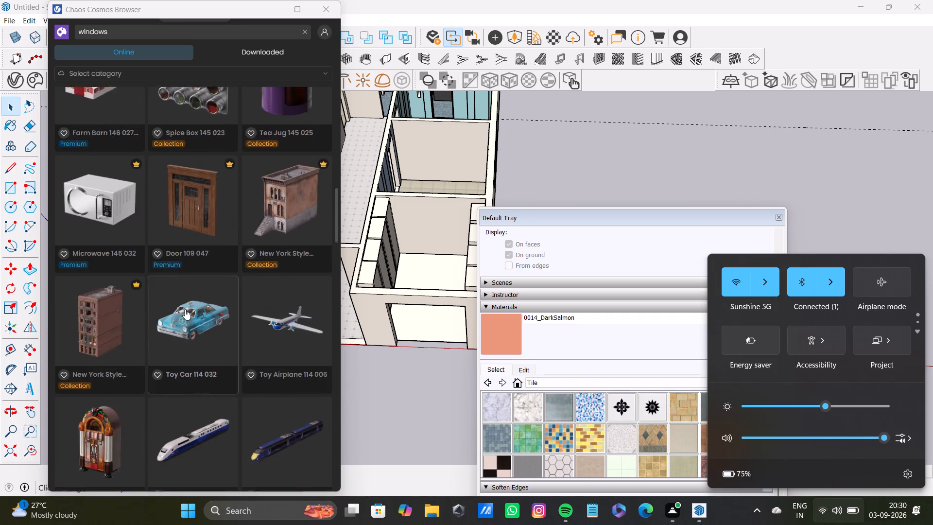
pyautogui.scroll(19, 185, 309)
pyautogui.scroll(4, 188, 308)
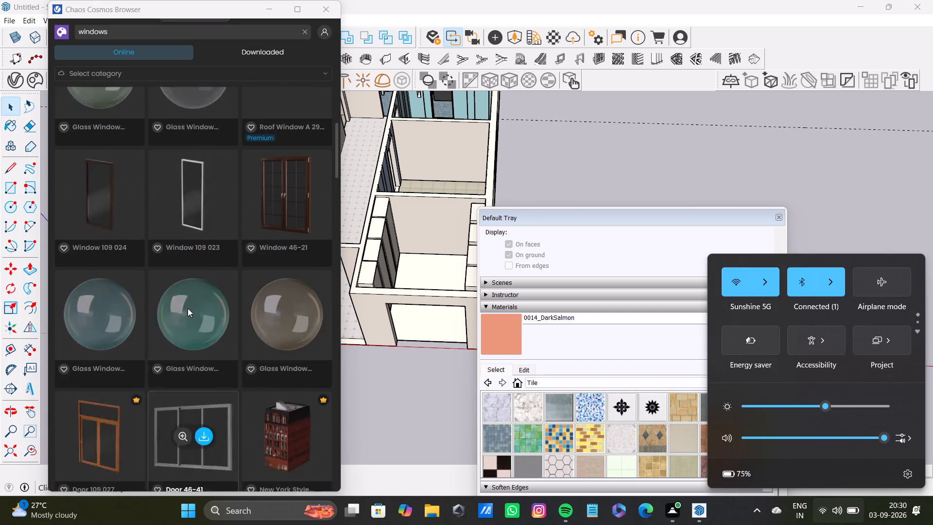
pyautogui.scroll(5, 188, 307)
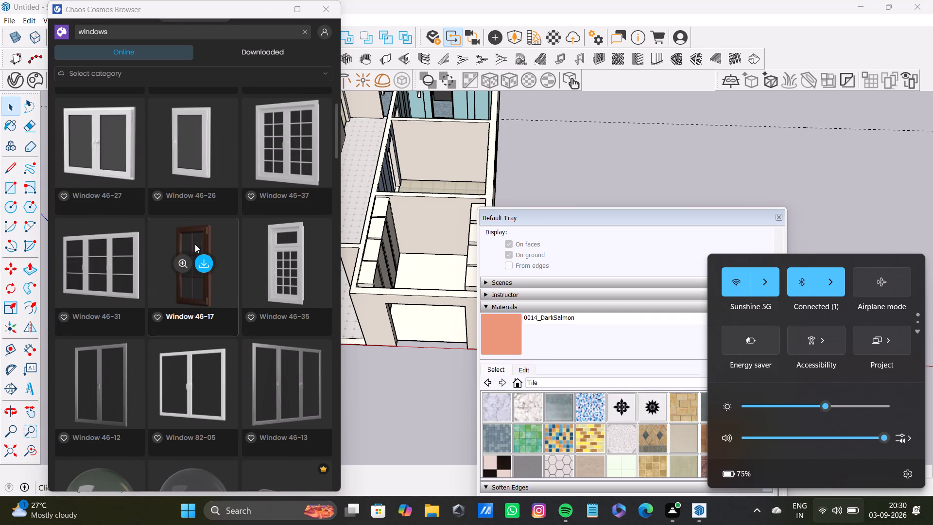
pyautogui.scroll(4, 192, 338)
pyautogui.scroll(5, 173, 227)
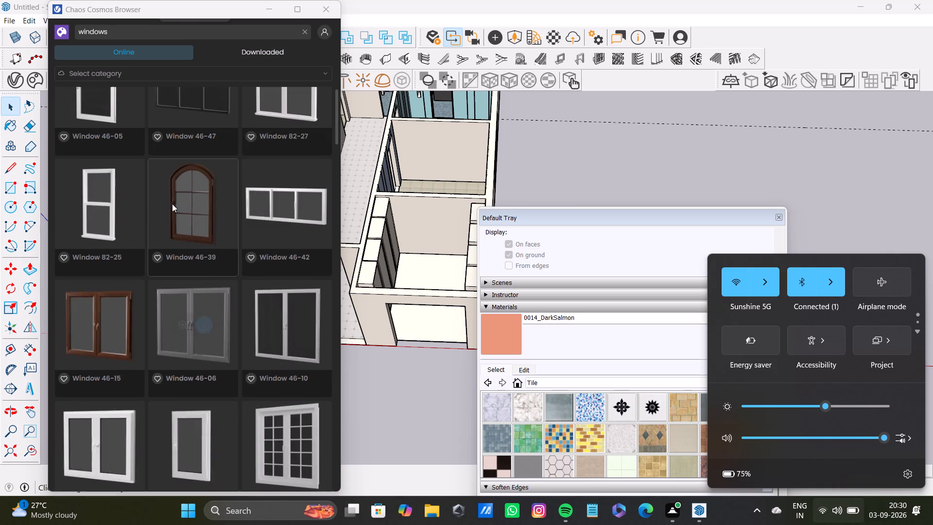
pyautogui.scroll(3, 175, 297)
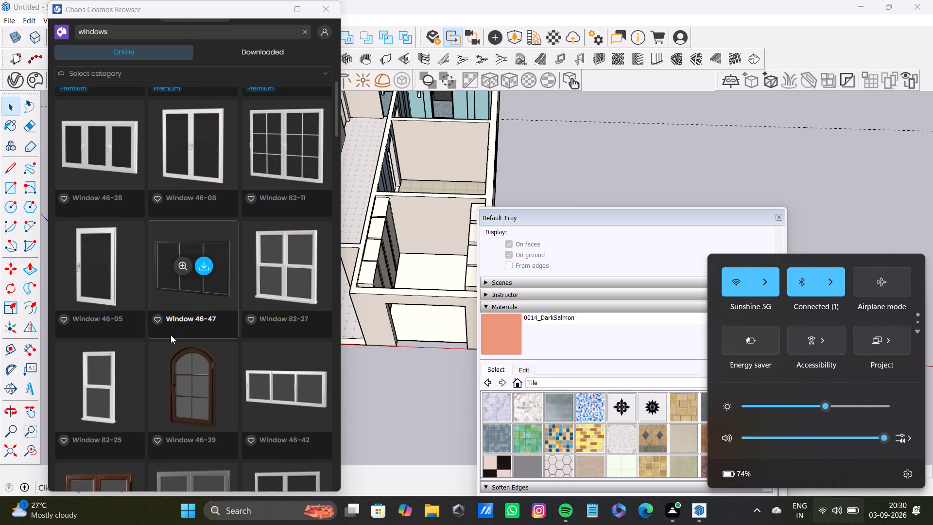
pyautogui.scroll(2, 216, 278)
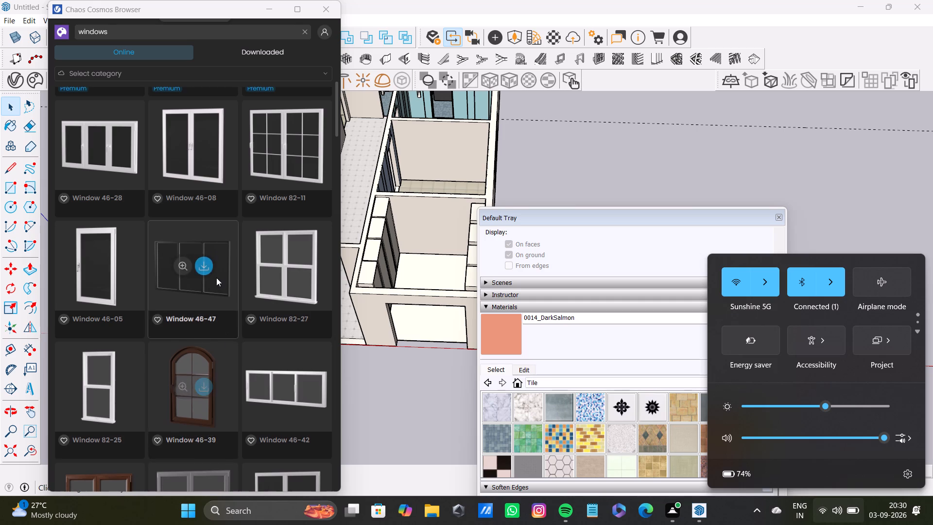
pyautogui.scroll(2, 216, 278)
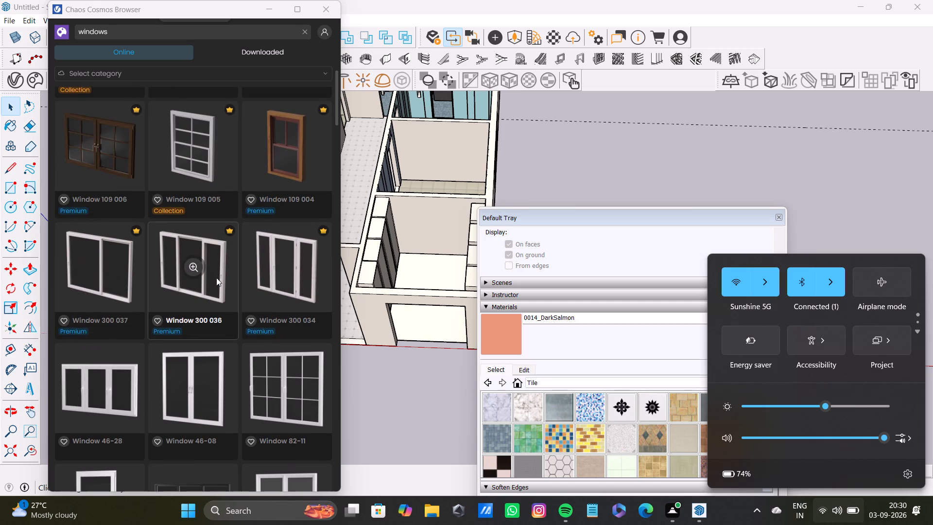
pyautogui.scroll(-4, 241, 367)
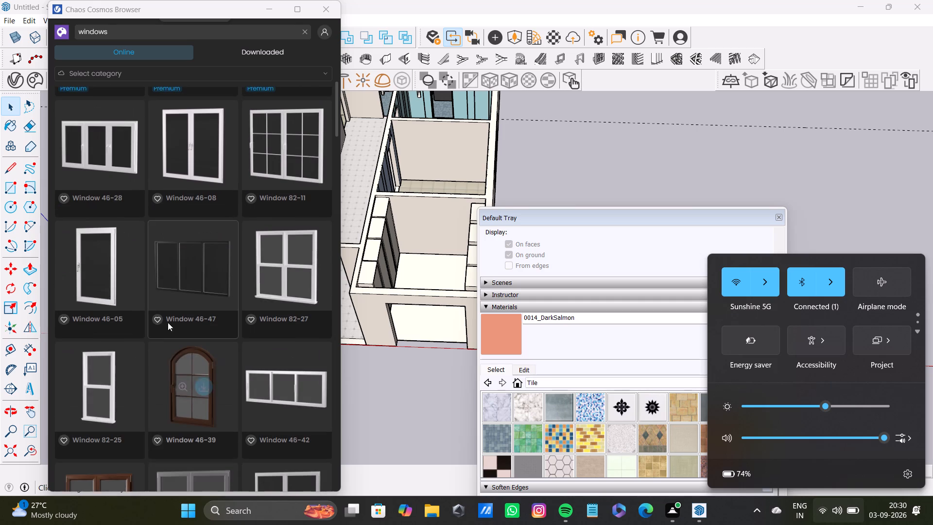
pyautogui.scroll(12, 177, 276)
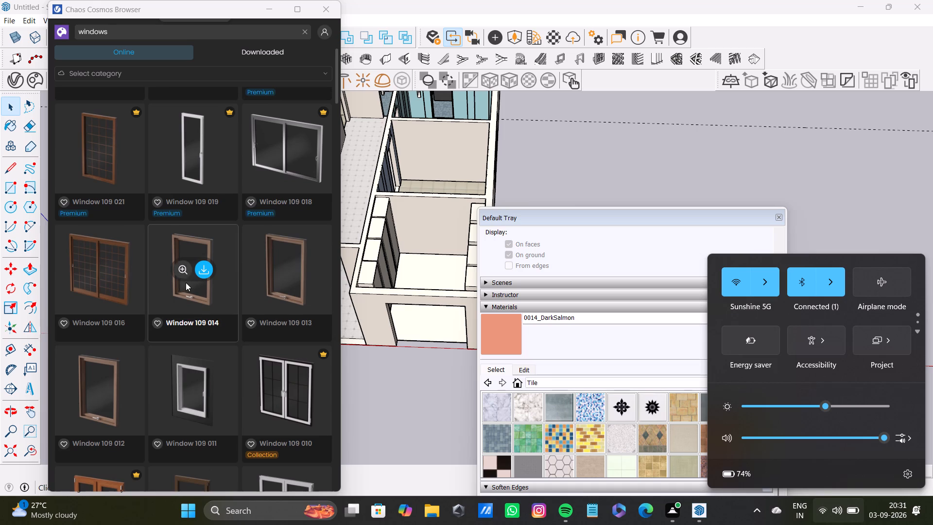
pyautogui.scroll(12, 186, 282)
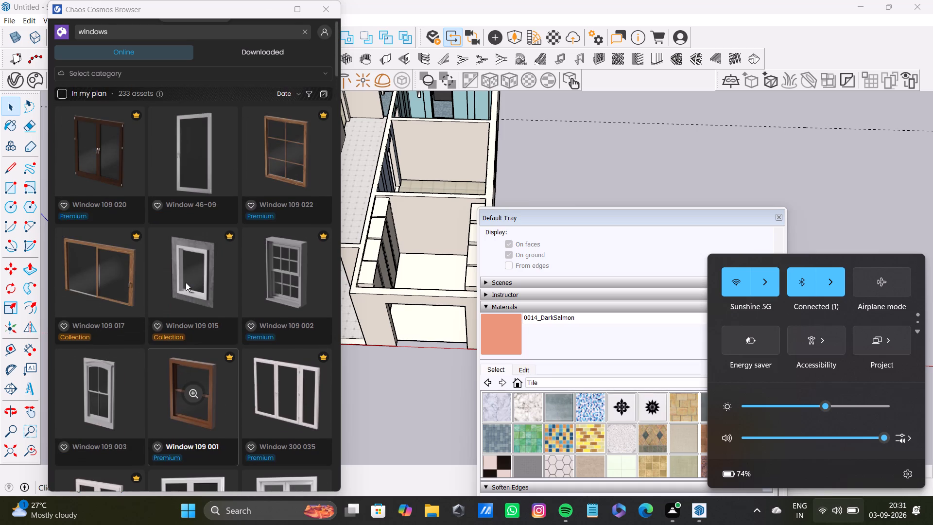
pyautogui.scroll(5, 186, 282)
pyautogui.scroll(-13, 186, 282)
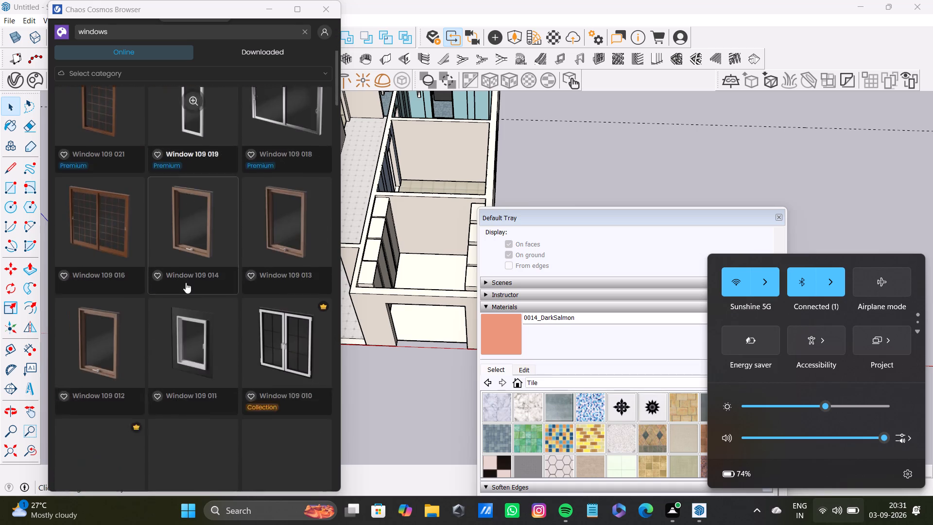
pyautogui.scroll(-3, 186, 282)
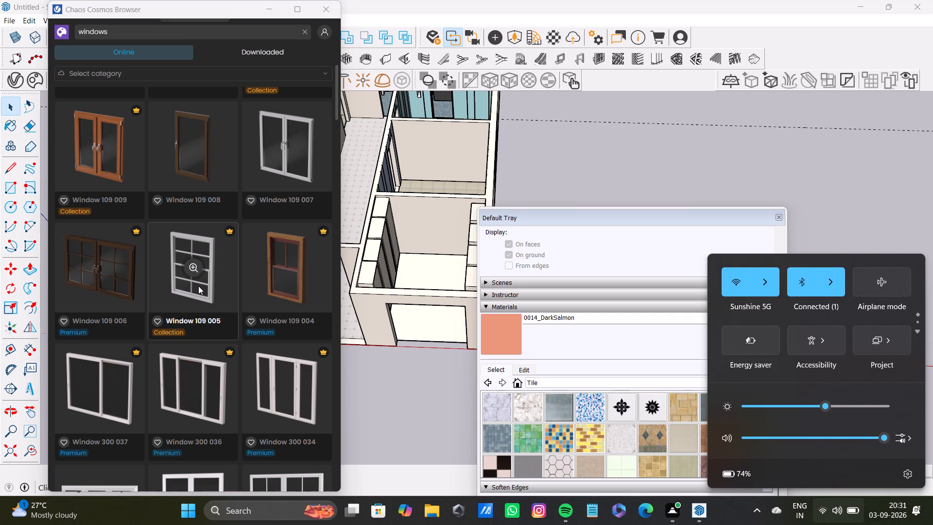
# Download Window 82-25 and place two copies on the ground, one before the house front and one beyond the corner by the side wall.
pyautogui.scroll(-4, 193, 395)
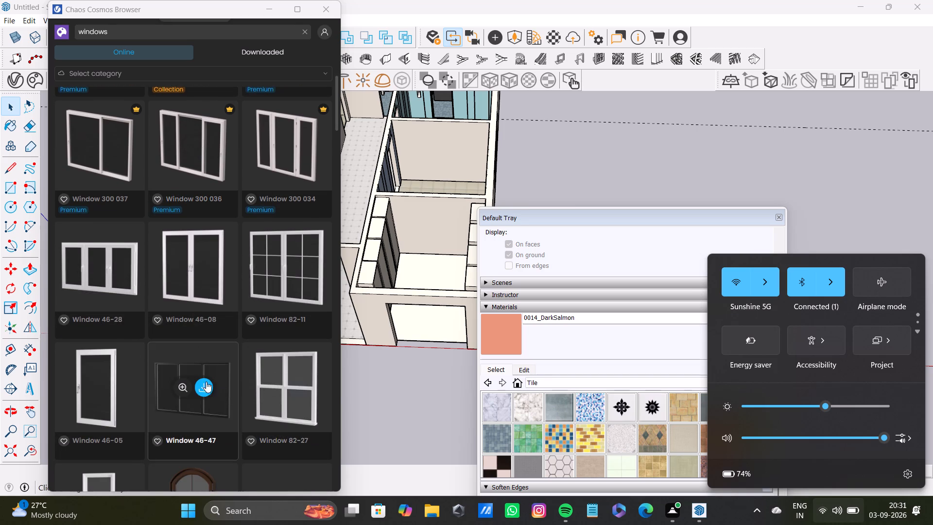
pyautogui.scroll(-2, 233, 395)
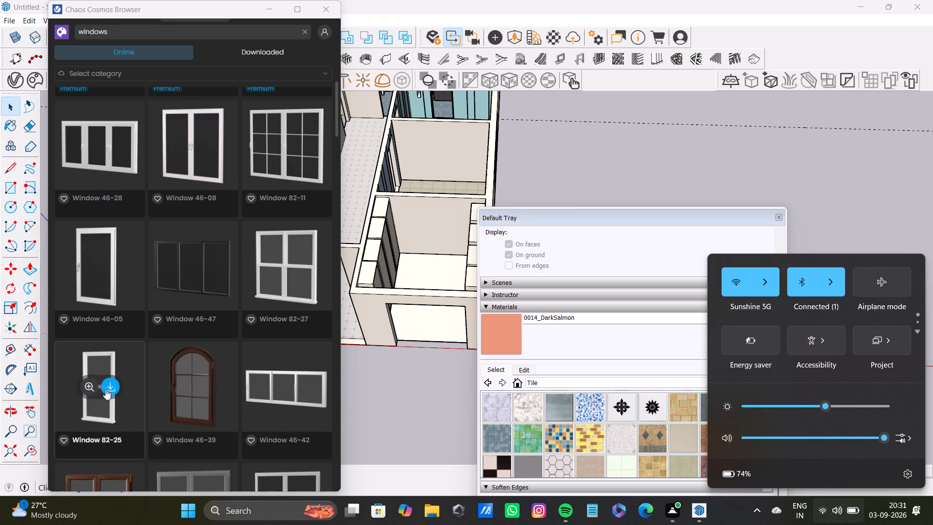
pyautogui.click(109, 387)
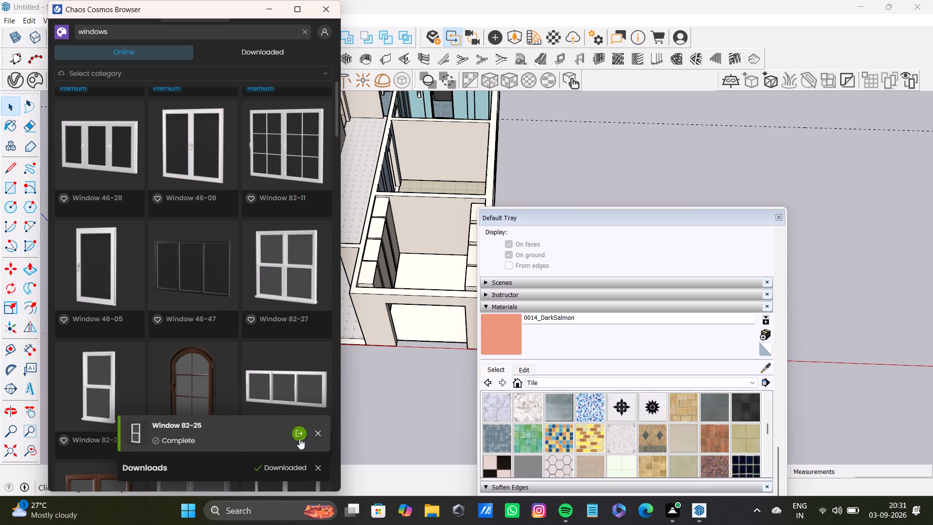
pyautogui.click(300, 435)
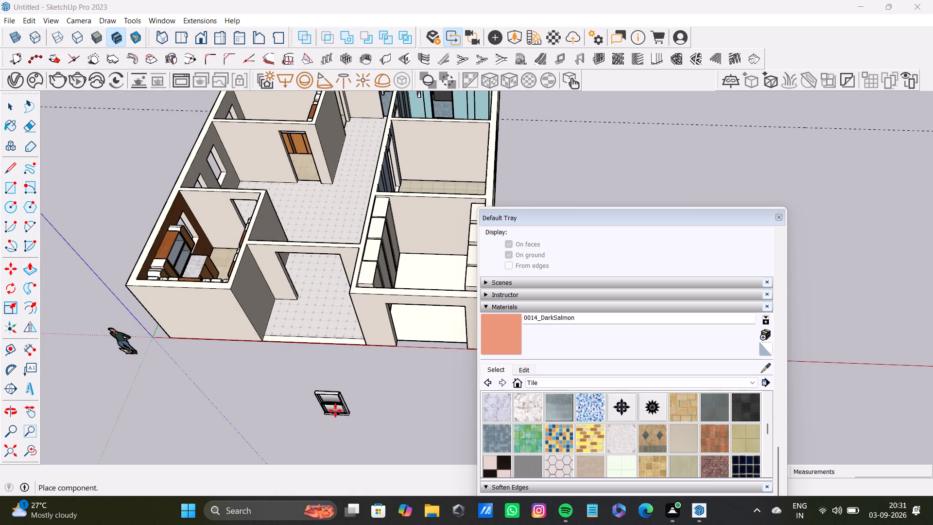
pyautogui.click(330, 407)
pyautogui.scroll(-4, 196, 377)
pyautogui.moveTo(167, 380); pyautogui.dragTo(400, 283, button='middle')
pyautogui.scroll(-2, 343, 355)
pyautogui.keyDown('shift'); pyautogui.moveTo(324, 374); pyautogui.dragTo(369, 158, button='middle'); pyautogui.keyUp('shift')
pyautogui.click(246, 254)
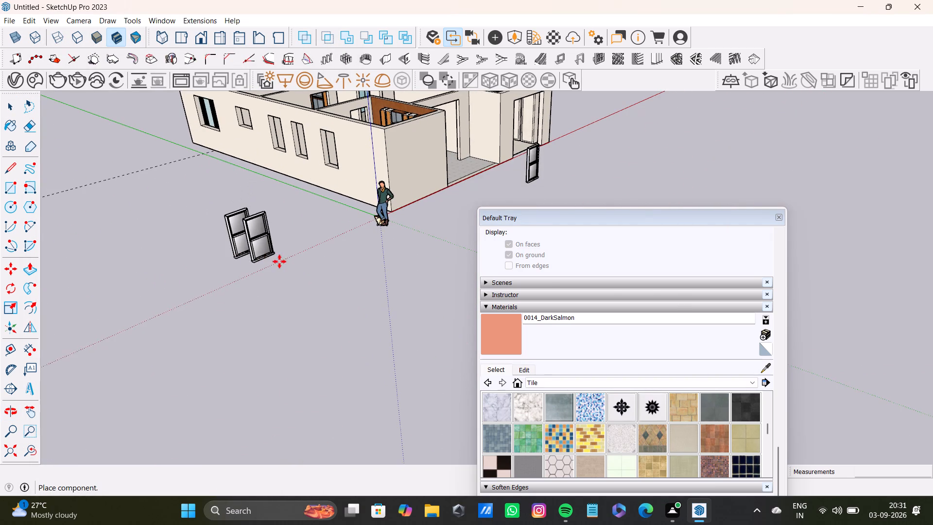
pyautogui.press('space')
# Rotate the window near the side wall 90 degrees about the vertical axis through its corner, aligning it with the green axis.
pyautogui.moveTo(291, 261); pyautogui.dragTo(256, 298, button='middle')
pyautogui.press('q')
pyautogui.scroll(2, 202, 233)
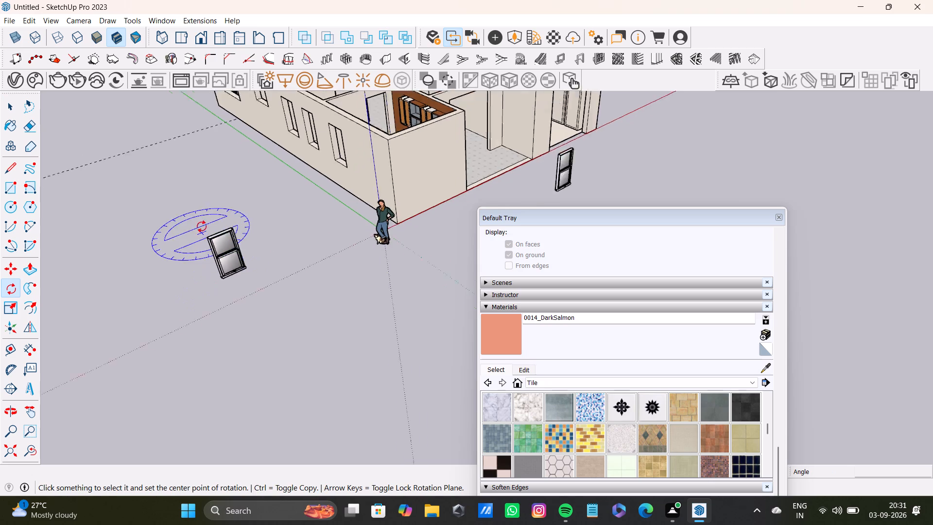
pyautogui.scroll(5, 202, 227)
pyautogui.press('Up')
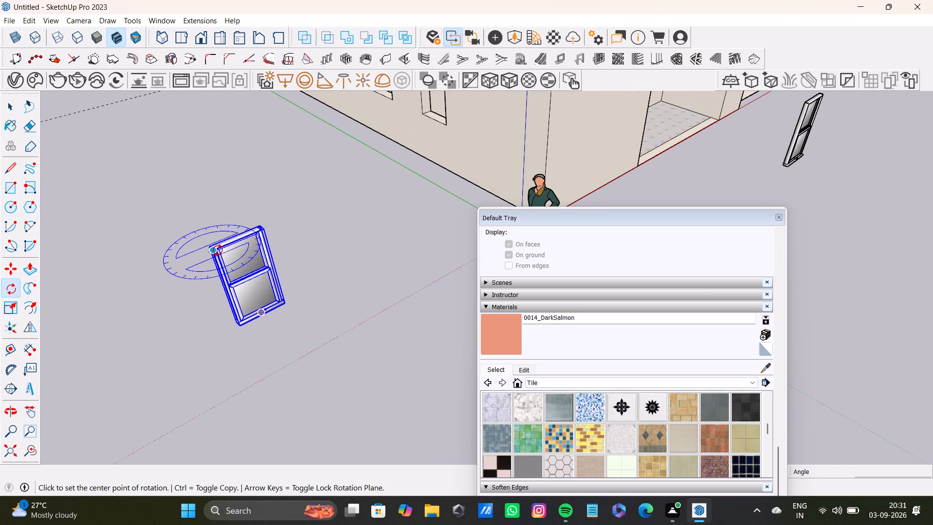
pyautogui.click(216, 248)
pyautogui.click(262, 229)
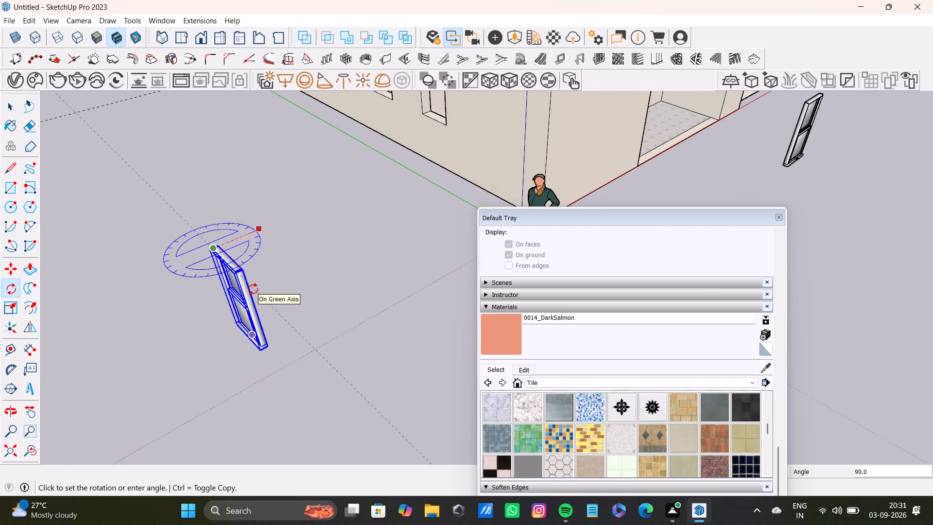
pyautogui.click(253, 289)
pyautogui.press('space')
pyautogui.scroll(-4, 259, 296)
pyautogui.moveTo(287, 336); pyautogui.dragTo(366, 321, button='middle')
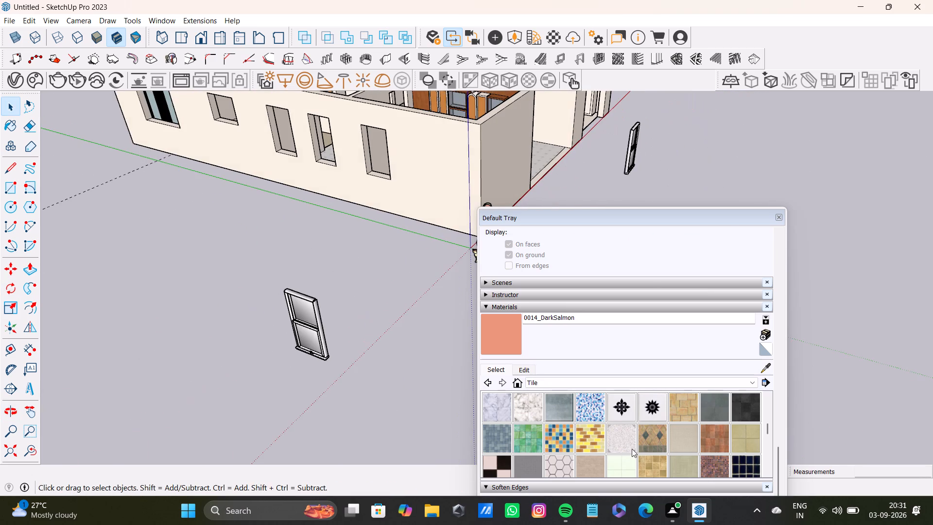
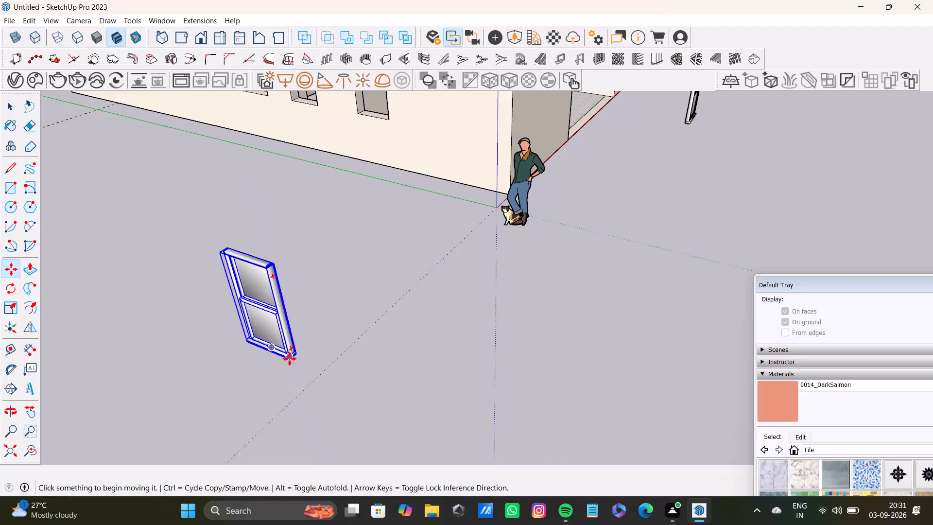
# Copy the rotated Window 82-25 from the ground into the side-wall opening nearest the house corner, snapping its bottom corner to the sill.
pyautogui.click(290, 359)
pyautogui.scroll(-4, 285, 263)
pyautogui.moveTo(292, 202); pyautogui.dragTo(445, 336, button='middle')
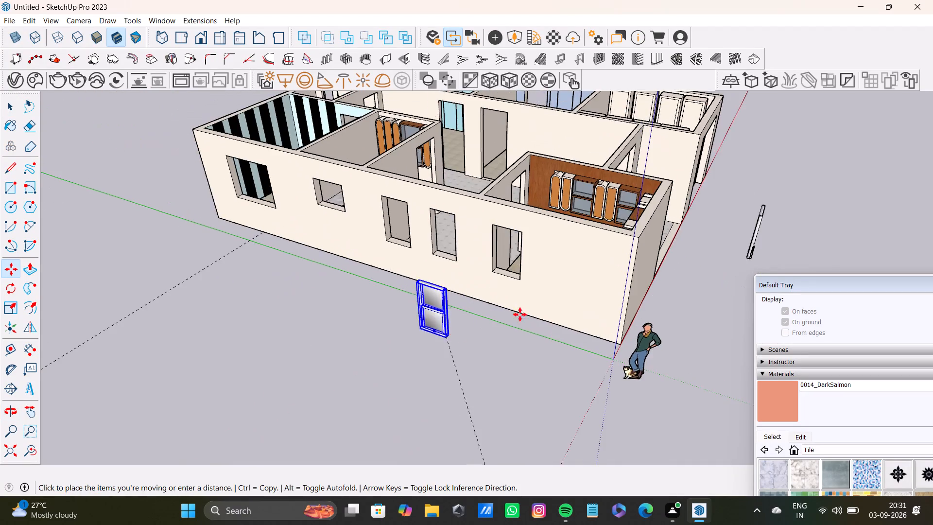
pyautogui.scroll(4, 523, 310)
pyautogui.moveTo(510, 306); pyautogui.dragTo(538, 310, button='middle')
pyautogui.scroll(4, 529, 268)
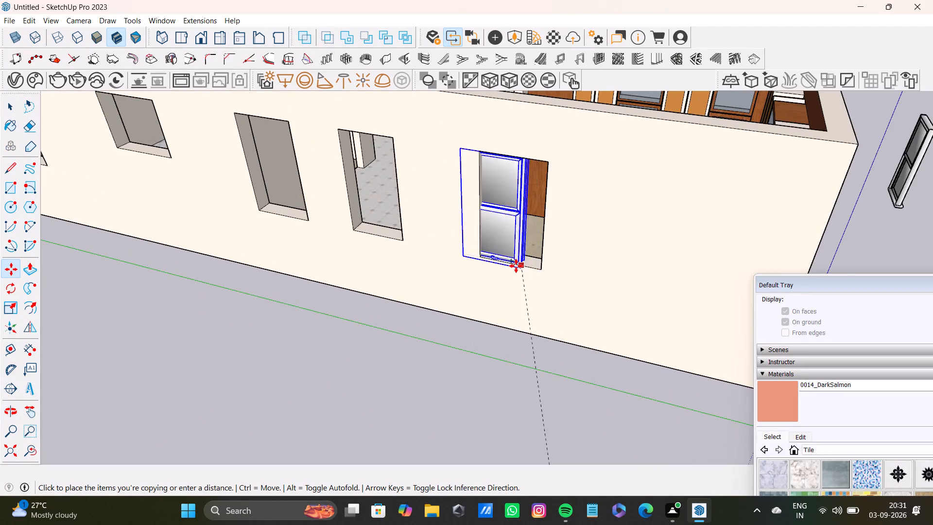
pyautogui.scroll(6, 516, 266)
pyautogui.click(558, 272)
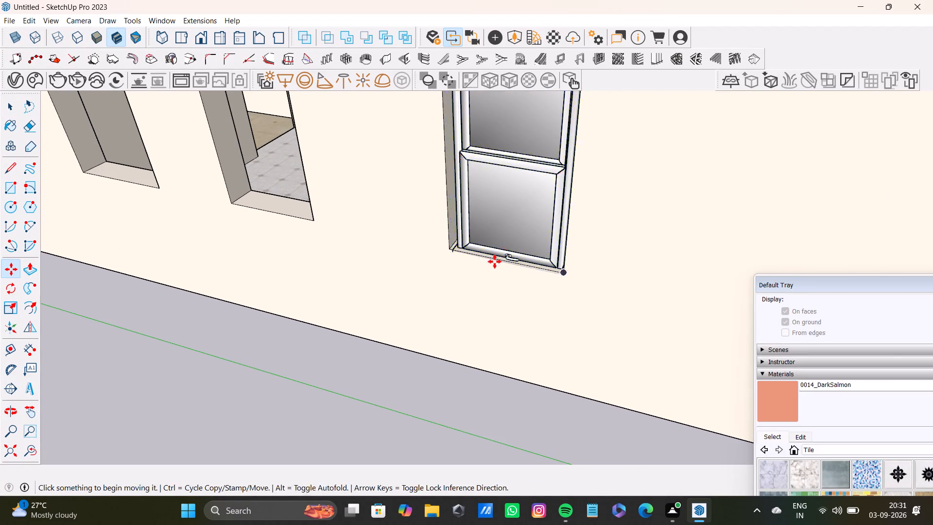
# Scale the placed window's width to reach the opening's jamb farther from the house corner, and adjust its depth slightly.
pyautogui.moveTo(495, 262); pyautogui.dragTo(555, 321, button='middle')
pyautogui.scroll(6, 516, 243)
pyautogui.moveTo(490, 214); pyautogui.dragTo(529, 214, button='middle')
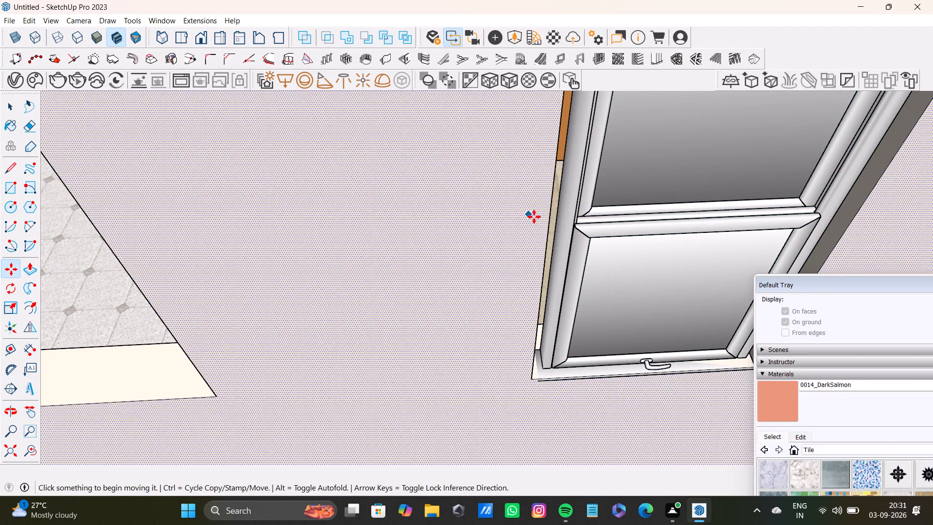
pyautogui.keyDown('shift'); pyautogui.moveTo(552, 226); pyautogui.dragTo(480, 244, button='middle'); pyautogui.keyUp('shift')
pyautogui.press('s')
pyautogui.scroll(3, 480, 244)
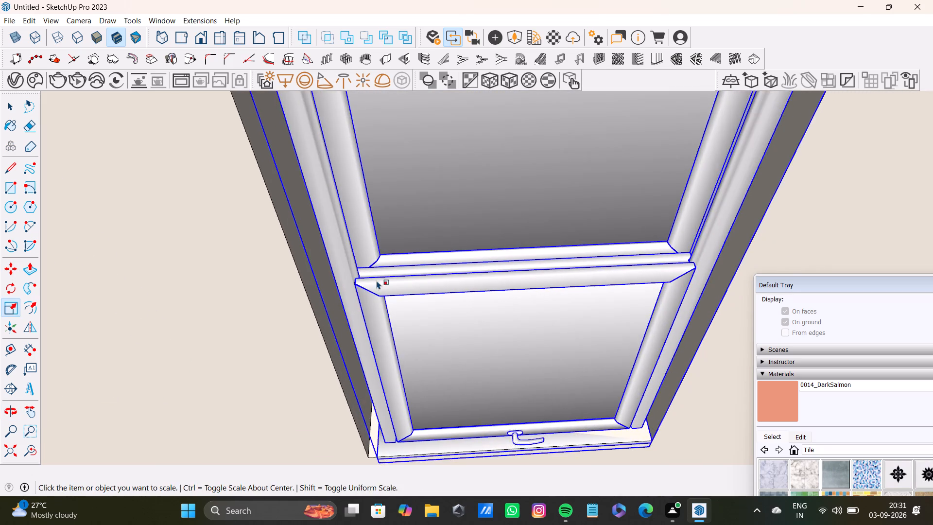
pyautogui.moveTo(377, 280); pyautogui.dragTo(460, 243, button='middle')
pyautogui.press('s')
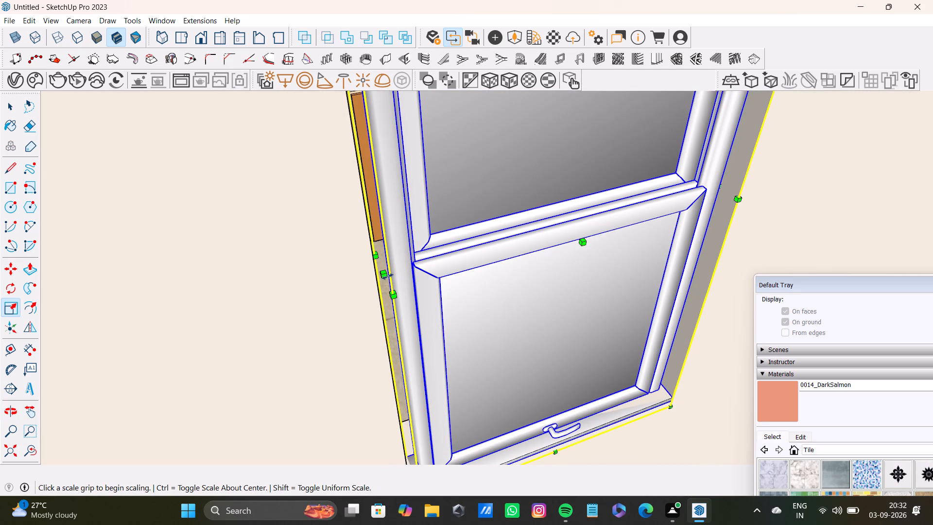
pyautogui.moveTo(385, 276); pyautogui.dragTo(360, 280)
pyautogui.scroll(-3, 412, 279)
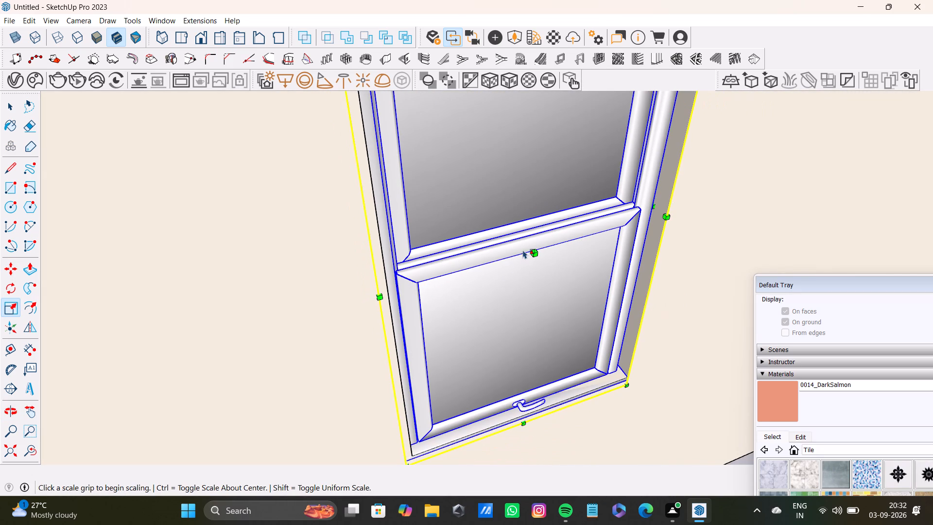
pyautogui.moveTo(535, 253); pyautogui.dragTo(532, 248)
pyautogui.press('space')
# Stretch the same window's width on the side nearest the house corner so it meets that jamb of the opening.
pyautogui.scroll(-3, 524, 256)
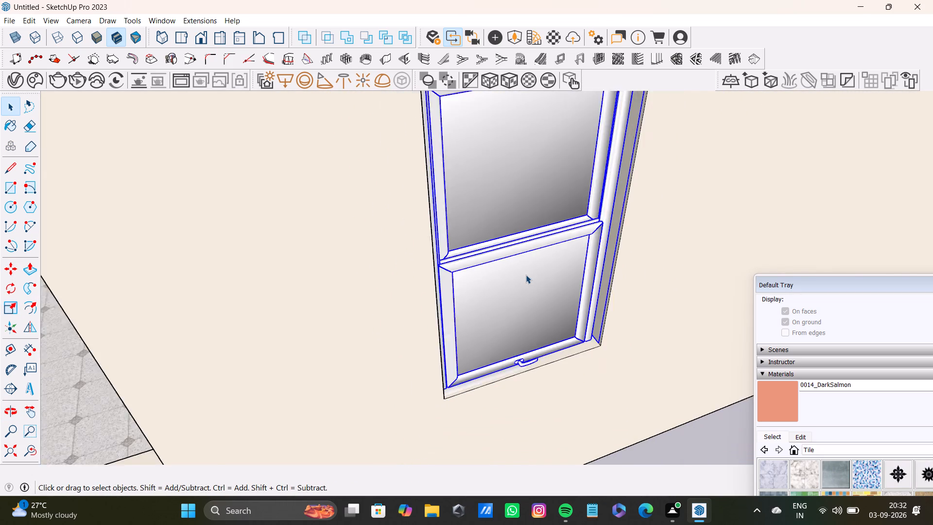
pyautogui.scroll(-5, 526, 275)
pyautogui.keyDown('shift'); pyautogui.moveTo(537, 266); pyautogui.dragTo(537, 343, button='middle'); pyautogui.keyUp('shift')
pyautogui.moveTo(539, 343); pyautogui.dragTo(496, 228, button='middle')
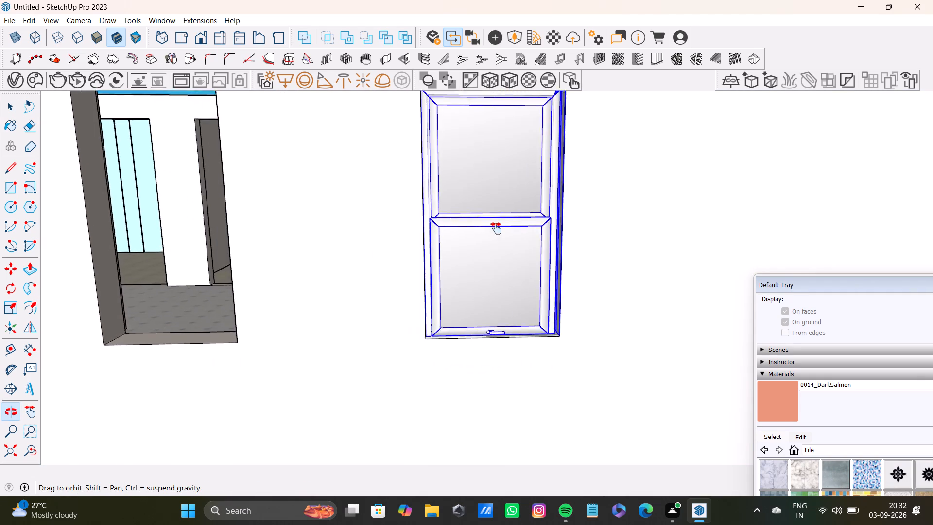
pyautogui.moveTo(496, 228); pyautogui.dragTo(482, 248, button='middle')
pyautogui.press('s')
pyautogui.moveTo(517, 244); pyautogui.dragTo(503, 258, button='middle')
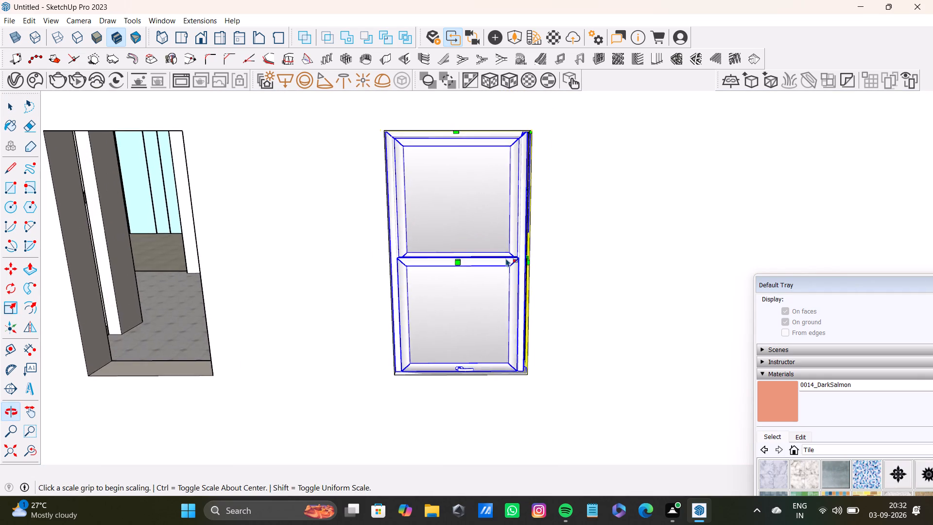
pyautogui.scroll(6, 510, 260)
pyautogui.moveTo(539, 261); pyautogui.dragTo(549, 259)
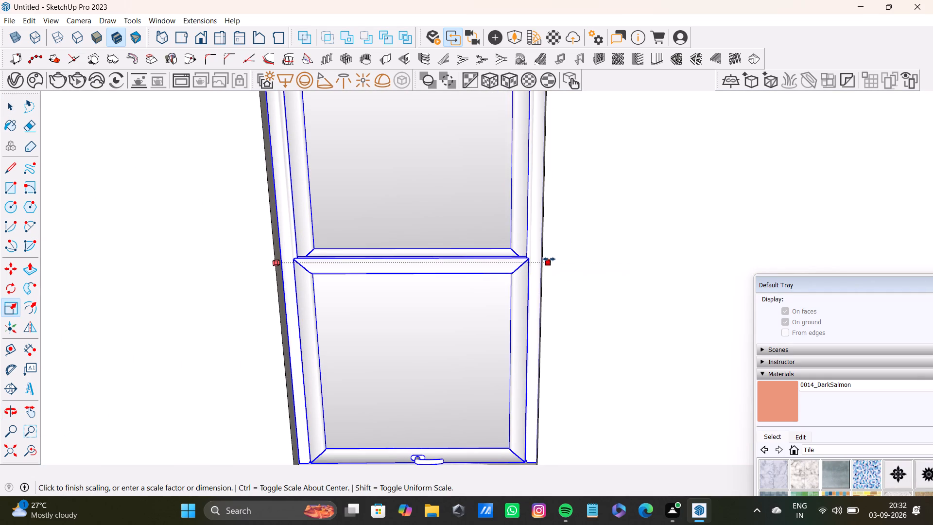
pyautogui.moveTo(549, 259); pyautogui.dragTo(552, 259)
pyautogui.scroll(-12, 483, 259)
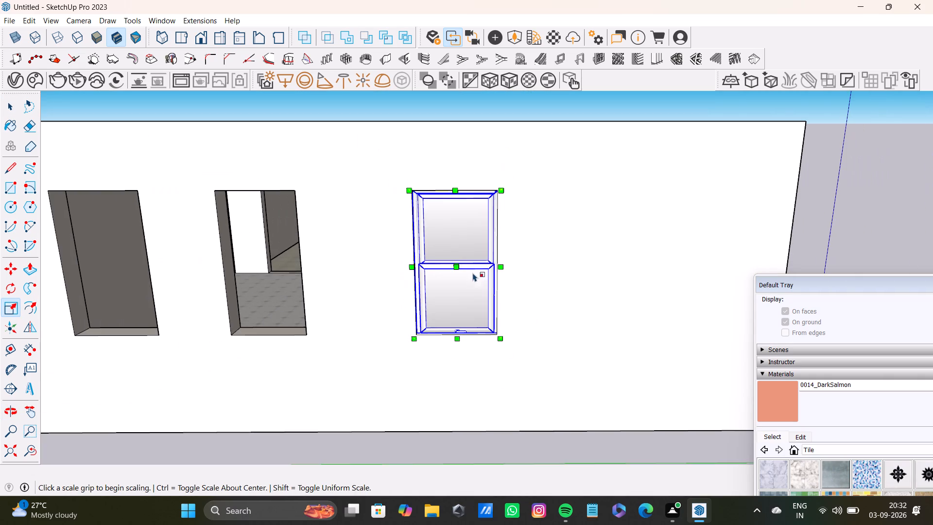
# Copy the fitted window into the adjacent narrow opening of the side wall, placing it by its bottom corner on the sill.
pyautogui.press('m')
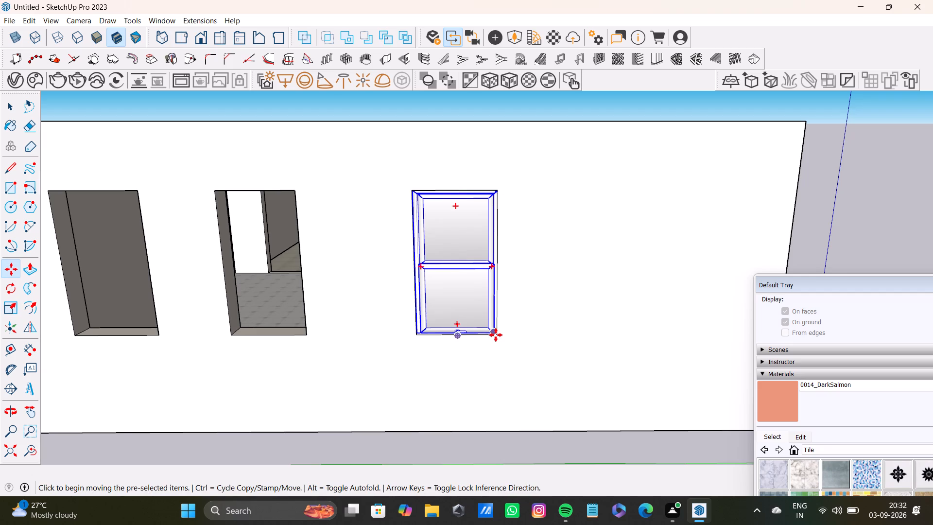
pyautogui.click(496, 335)
pyautogui.scroll(3, 286, 325)
pyautogui.moveTo(289, 330); pyautogui.dragTo(363, 274, button='middle')
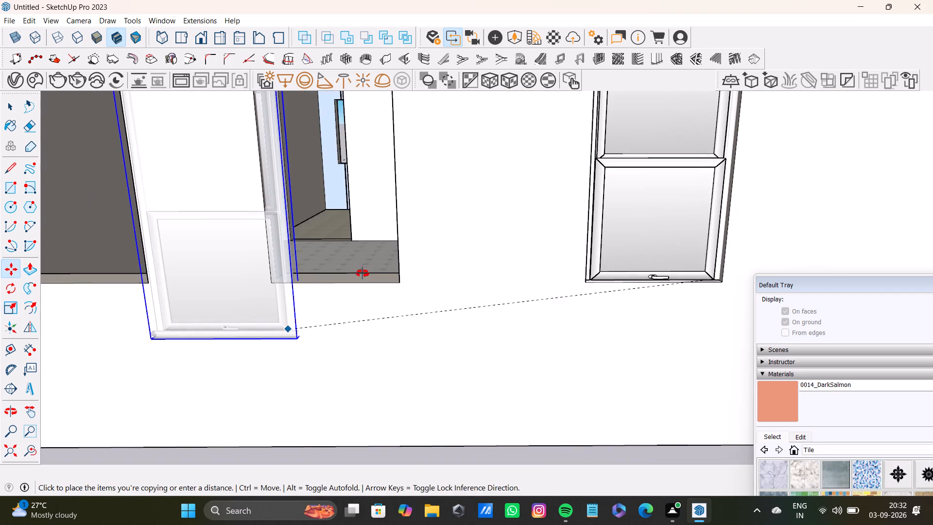
pyautogui.moveTo(363, 274); pyautogui.dragTo(363, 330, button='middle')
pyautogui.scroll(6, 359, 356)
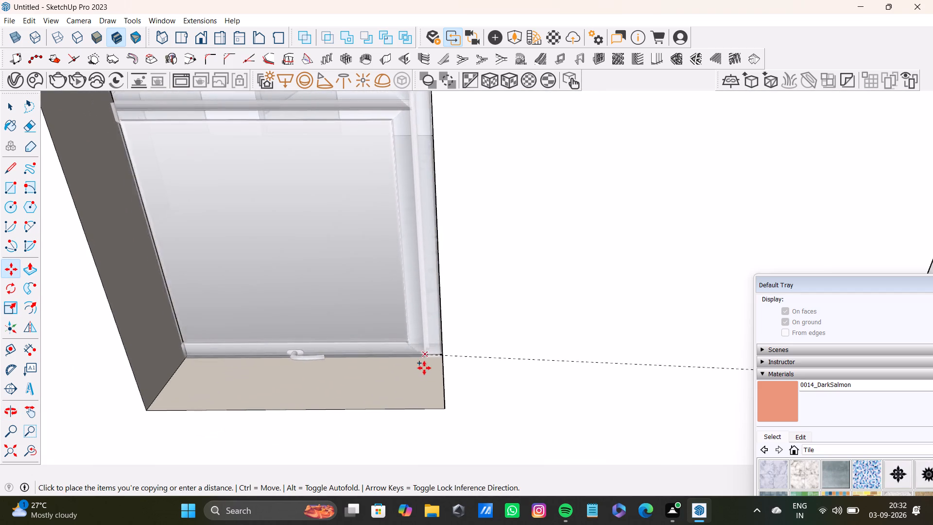
pyautogui.click(438, 389)
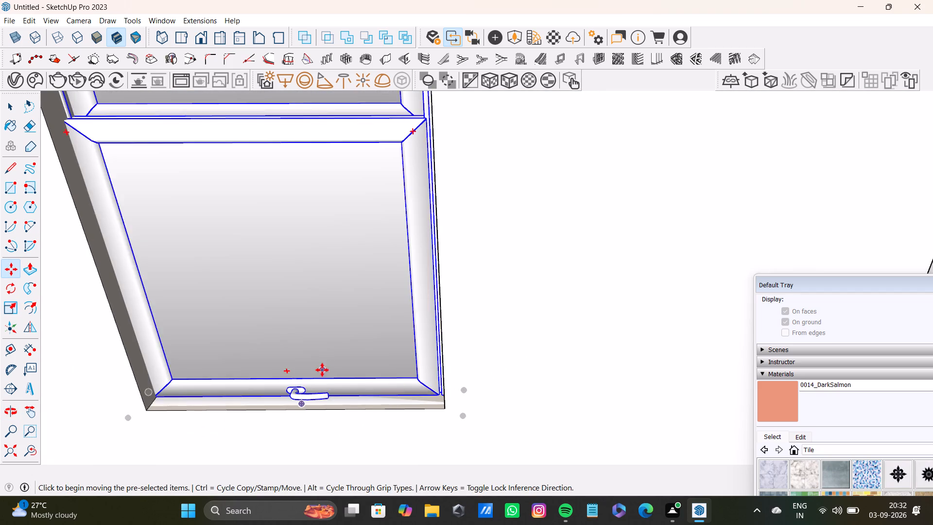
# Scale the second window's width and depth to fit its opening, adjusting the side farther from the house corner.
pyautogui.scroll(-7, 322, 370)
pyautogui.keyDown('shift'); pyautogui.moveTo(293, 326); pyautogui.dragTo(335, 381, button='middle'); pyautogui.keyUp('shift')
pyautogui.press('s')
pyautogui.scroll(1, 230, 297)
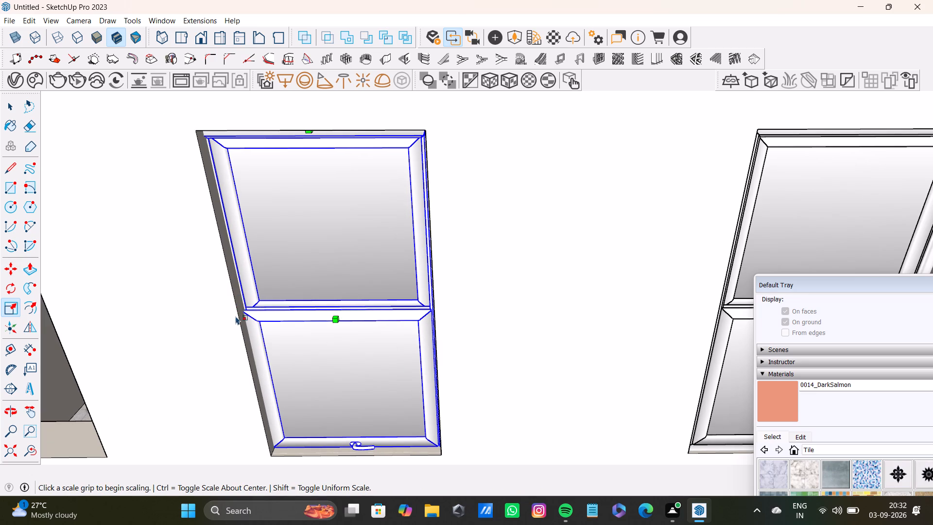
pyautogui.moveTo(234, 311); pyautogui.dragTo(246, 314)
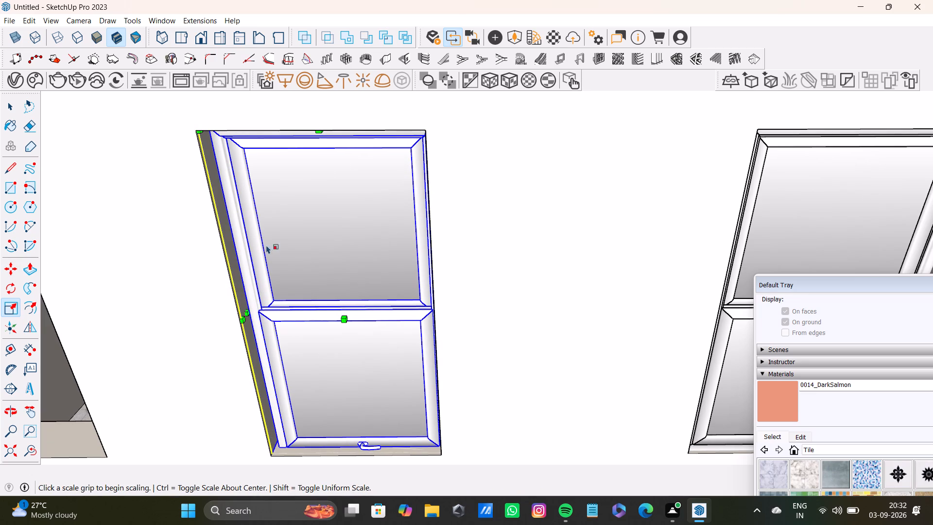
pyautogui.moveTo(342, 321); pyautogui.dragTo(345, 318)
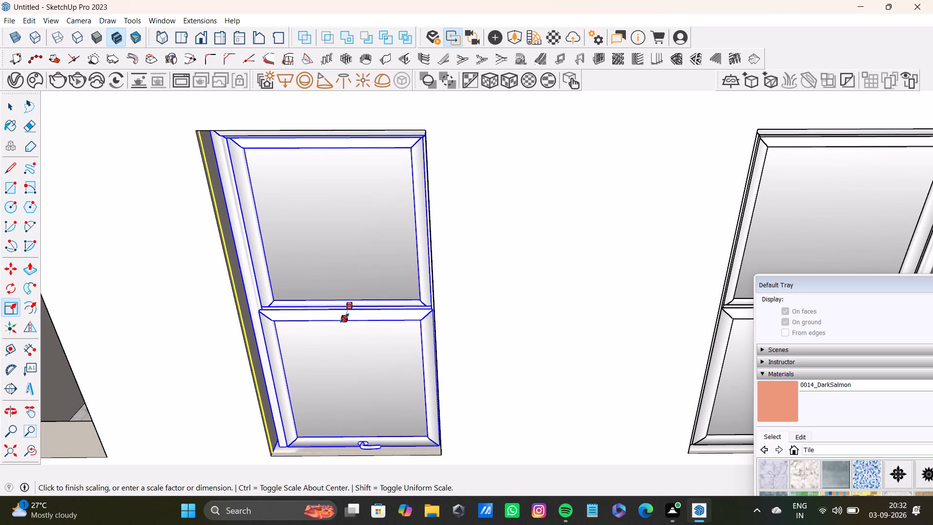
pyautogui.moveTo(345, 318); pyautogui.dragTo(346, 316)
pyautogui.keyDown('shift'); pyautogui.moveTo(259, 335); pyautogui.dragTo(484, 327, button='middle'); pyautogui.keyUp('shift')
pyautogui.scroll(-3, 483, 361)
pyautogui.scroll(2, 482, 334)
pyautogui.moveTo(478, 315); pyautogui.dragTo(472, 316)
pyautogui.scroll(-3, 600, 347)
# Copy the second window into the third narrow opening of the side wall, placing it by its bottom corner on the sill.
pyautogui.moveTo(591, 342); pyautogui.dragTo(568, 319, button='middle')
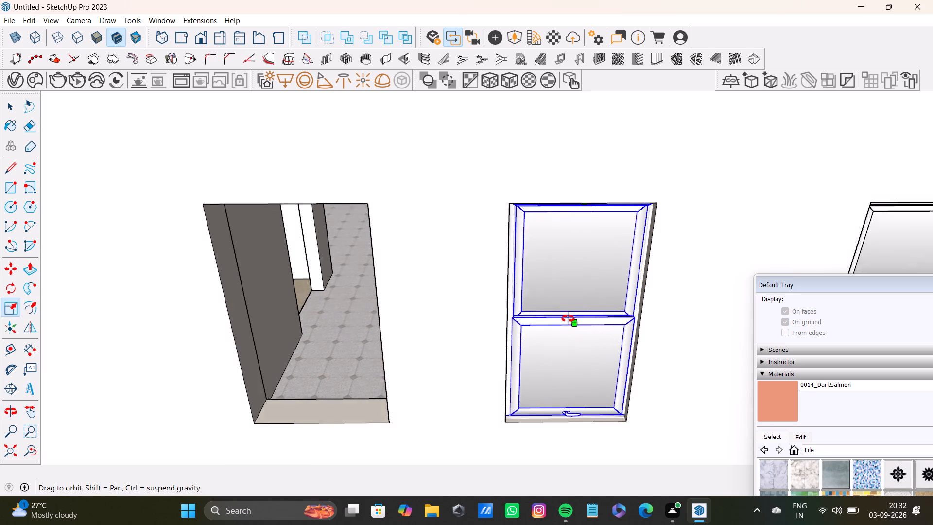
pyautogui.moveTo(568, 319); pyautogui.dragTo(546, 349, button='middle')
pyautogui.moveTo(546, 347); pyautogui.dragTo(542, 319, button='middle')
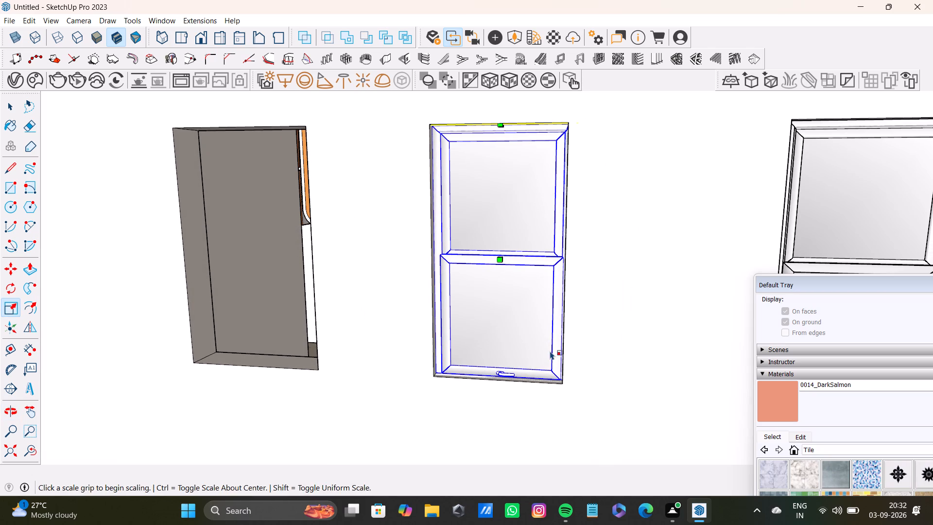
pyautogui.press('m')
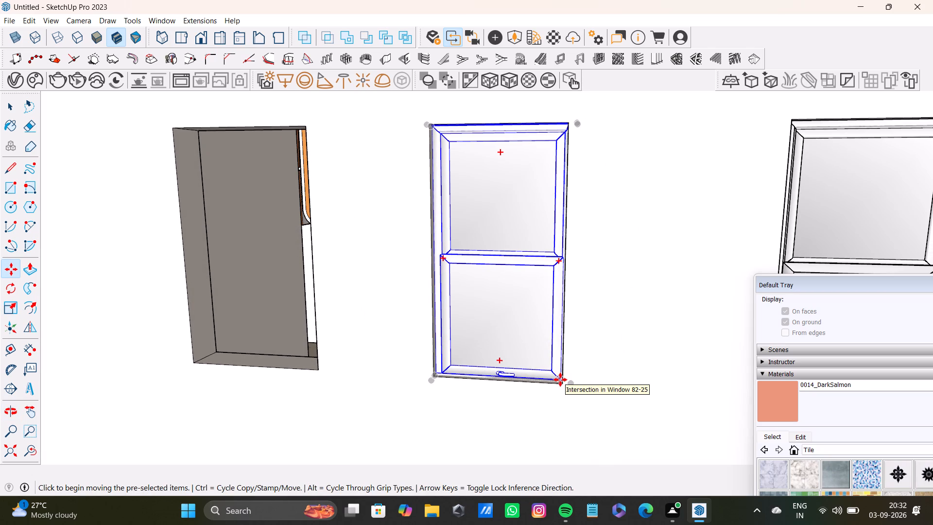
pyautogui.keyDown('ctrl'); pyautogui.click(560, 380); pyautogui.keyUp('ctrl')
pyautogui.scroll(-3, 289, 360)
pyautogui.keyDown('shift'); pyautogui.moveTo(289, 360); pyautogui.dragTo(415, 343, button='middle'); pyautogui.keyUp('shift')
pyautogui.moveTo(415, 343); pyautogui.dragTo(410, 391, button='middle')
pyautogui.scroll(4, 410, 391)
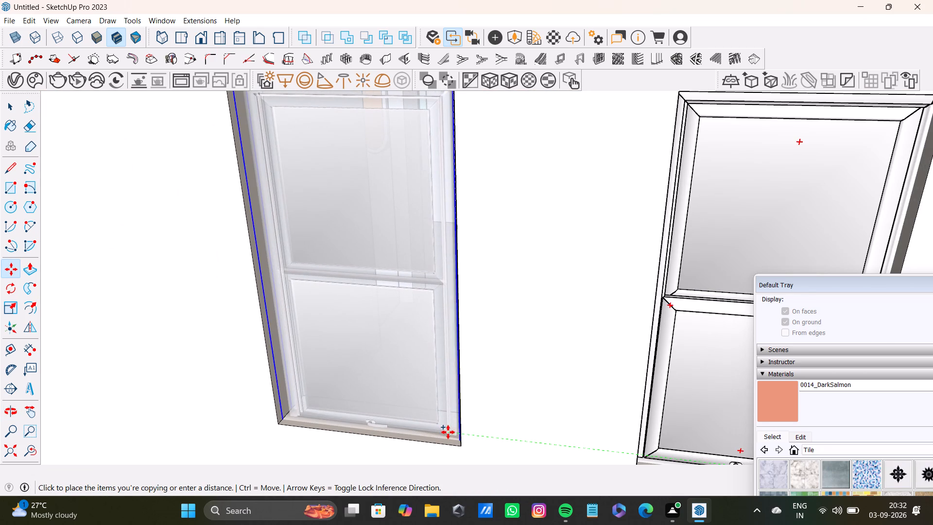
pyautogui.click(453, 434)
# Stretch the third window's width to the opening's jamb farther from the house corner.
pyautogui.scroll(-4, 409, 419)
pyautogui.moveTo(387, 400); pyautogui.dragTo(448, 376, button='middle')
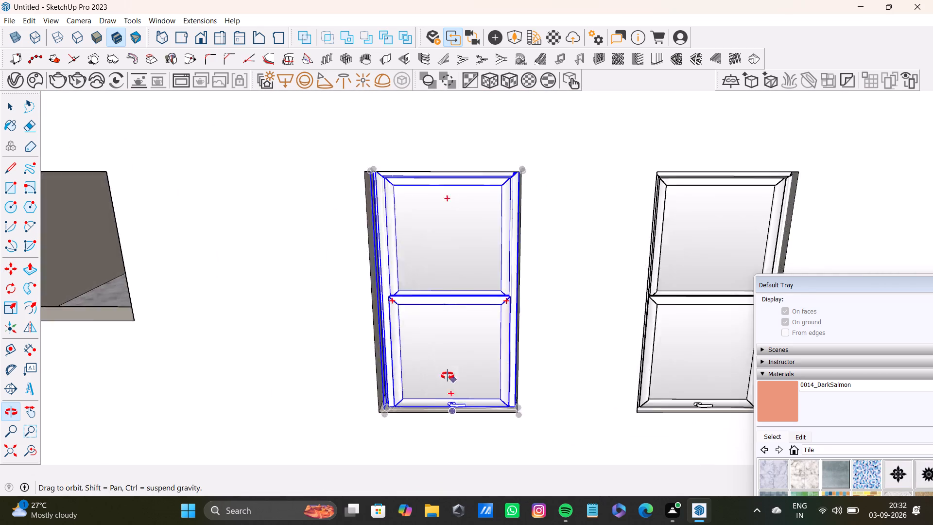
pyautogui.moveTo(448, 376); pyautogui.dragTo(454, 370, button='middle')
pyautogui.press('s')
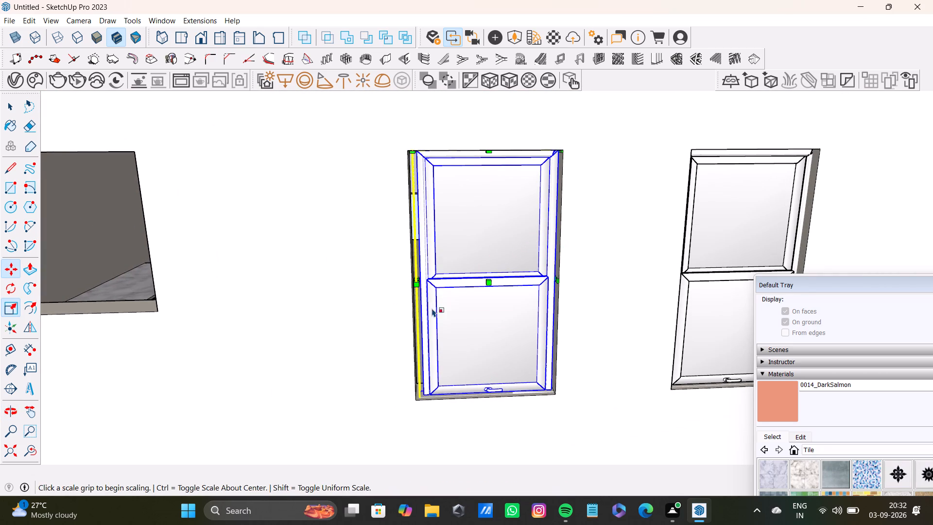
pyautogui.scroll(7, 423, 281)
pyautogui.scroll(-4, 413, 295)
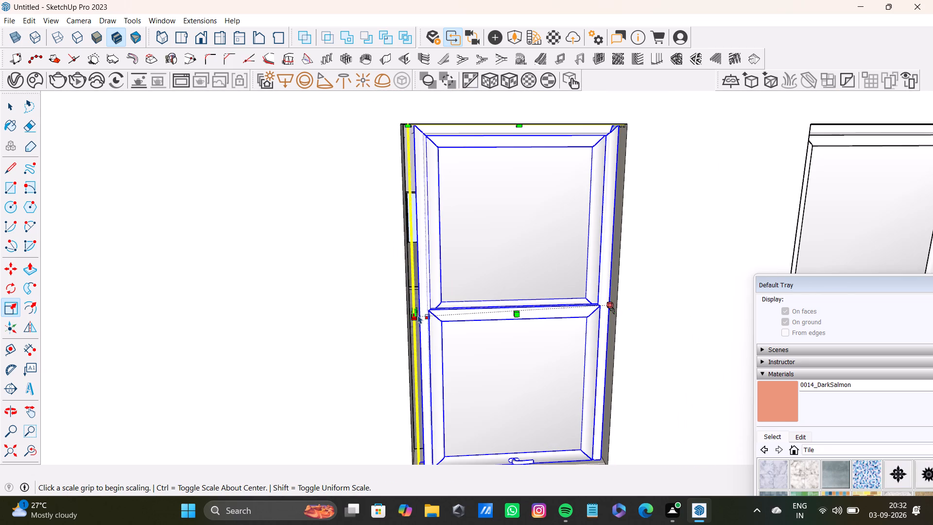
pyautogui.moveTo(415, 310); pyautogui.dragTo(401, 309)
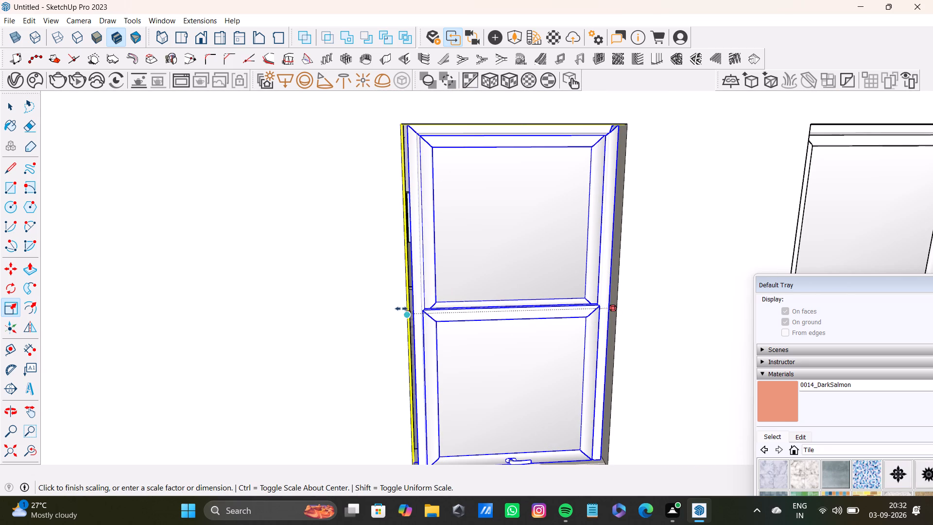
pyautogui.moveTo(401, 309); pyautogui.dragTo(399, 308)
pyautogui.click(510, 316)
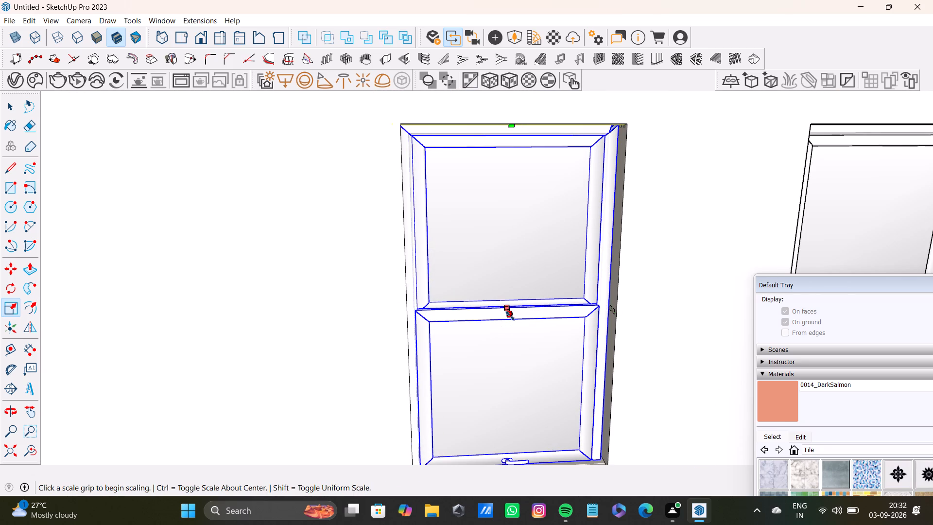
pyautogui.scroll(-11, 498, 314)
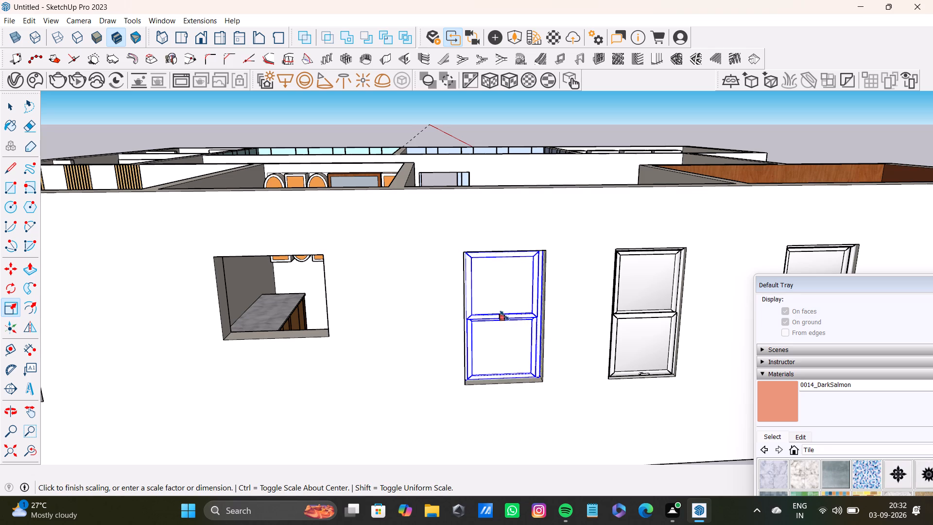
pyautogui.press('space')
# Copy the third window along the side wall, past the small empty opening, to the wide opening near the house corner.
pyautogui.scroll(-2, 476, 348)
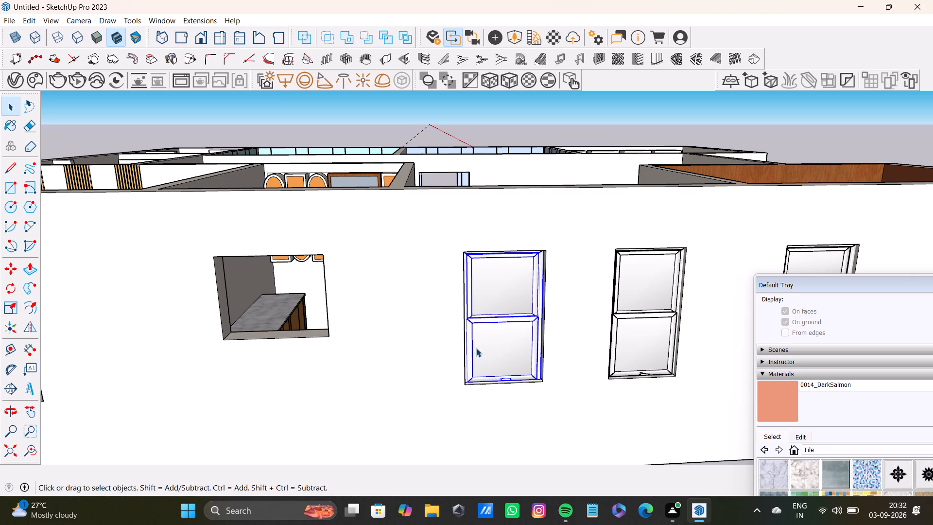
pyautogui.scroll(-2, 476, 348)
pyautogui.keyDown('shift'); pyautogui.moveTo(476, 348); pyautogui.dragTo(553, 339, button='middle'); pyautogui.keyUp('shift')
pyautogui.scroll(-3, 297, 344)
pyautogui.moveTo(328, 347); pyautogui.dragTo(298, 359, button='middle')
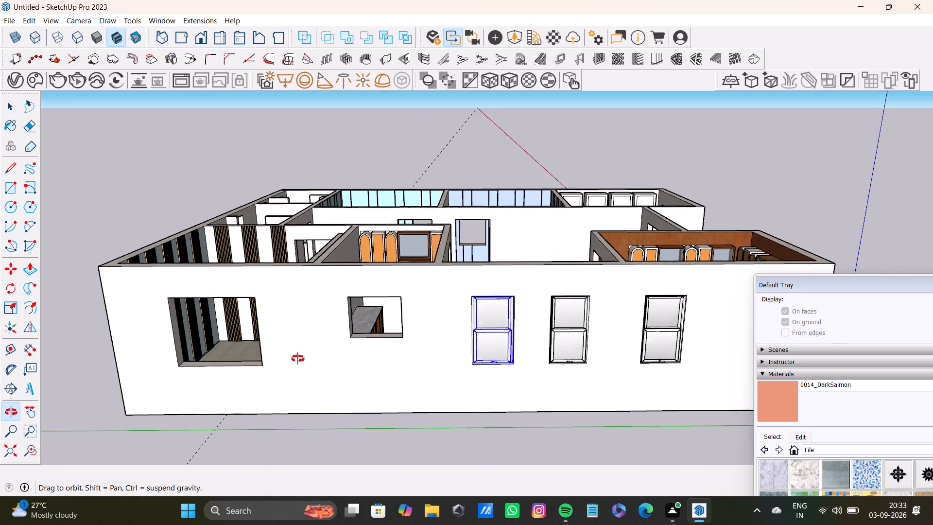
pyautogui.moveTo(298, 359); pyautogui.dragTo(293, 363, button='middle')
pyautogui.scroll(1, 501, 358)
pyautogui.scroll(4, 432, 329)
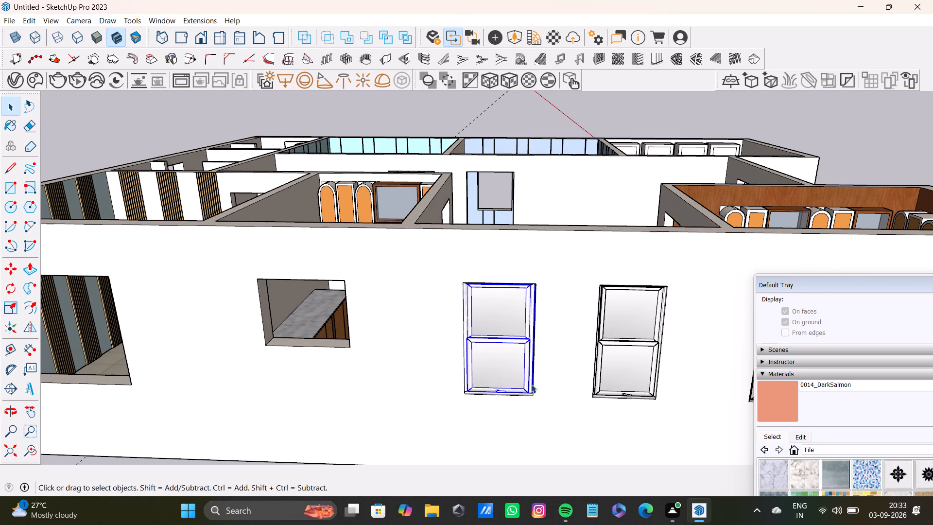
pyautogui.press('m')
pyautogui.keyDown('ctrl'); pyautogui.click(530, 395); pyautogui.keyUp('ctrl')
pyautogui.scroll(2, 49, 314)
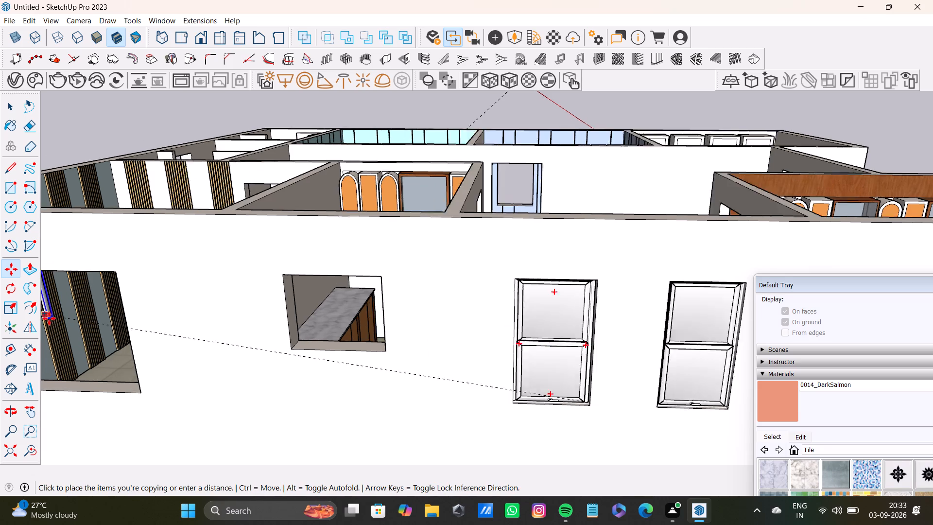
pyautogui.scroll(2, 49, 318)
pyautogui.keyDown('shift'); pyautogui.moveTo(118, 356); pyautogui.dragTo(275, 273, button='middle'); pyautogui.keyUp('shift')
pyautogui.moveTo(367, 288); pyautogui.dragTo(346, 330, button='middle')
pyautogui.scroll(2, 386, 335)
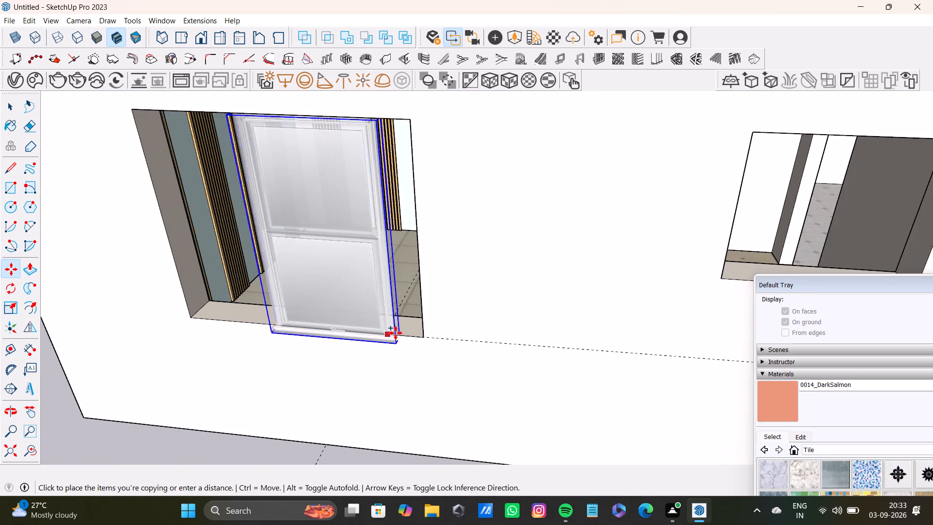
pyautogui.scroll(3, 396, 333)
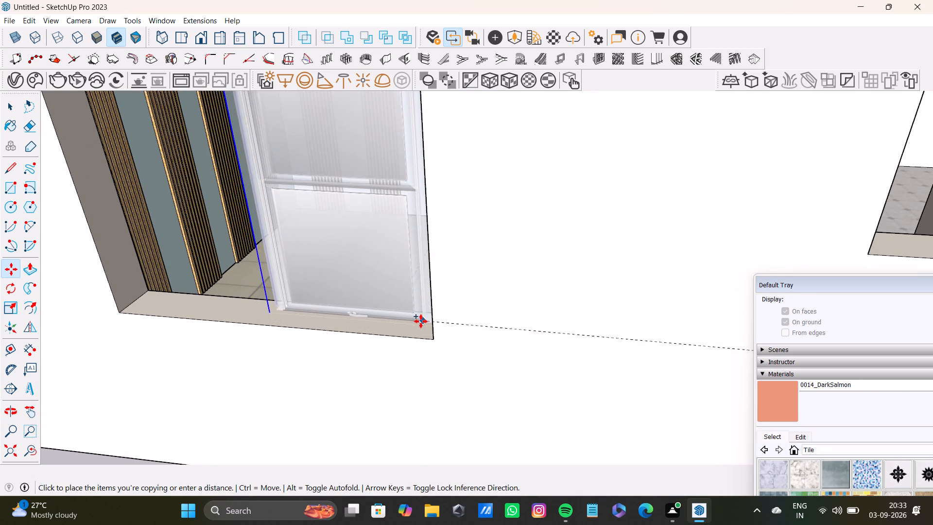
pyautogui.scroll(3, 421, 321)
pyautogui.scroll(-3, 267, 388)
pyautogui.keyDown('shift'); pyautogui.moveTo(276, 386); pyautogui.dragTo(307, 211, button='middle'); pyautogui.keyUp('shift')
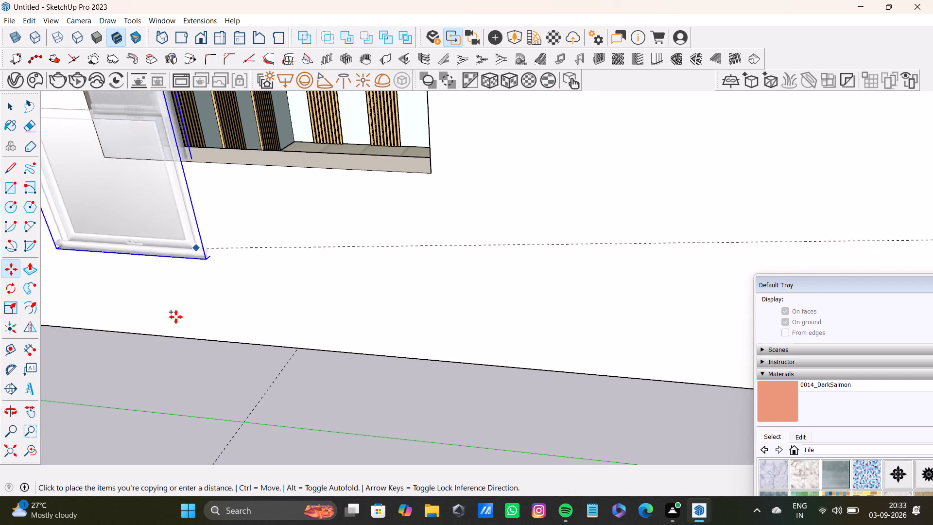
pyautogui.click(195, 376)
# Move the copied window by its bottom corner to the wide opening's bottom corner nearest the small empty opening.
pyautogui.click(217, 403)
pyautogui.scroll(3, 309, 239)
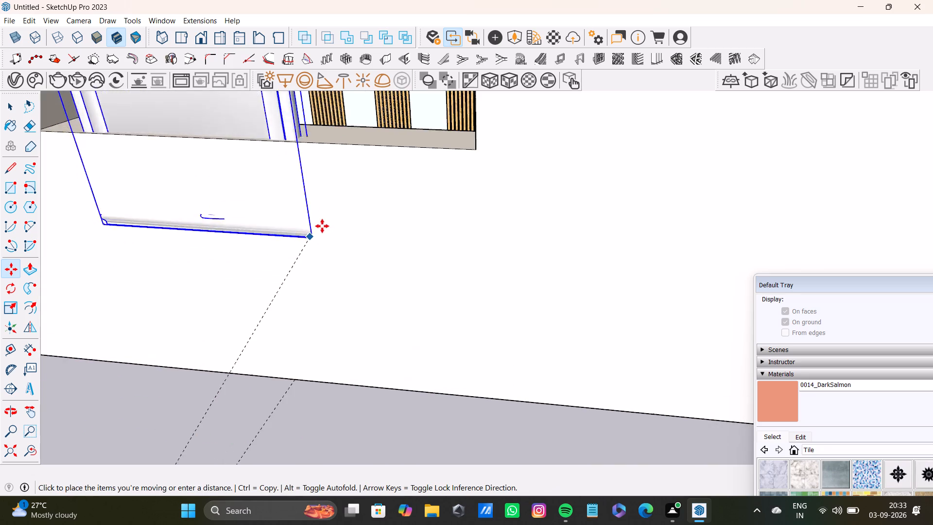
pyautogui.moveTo(340, 212); pyautogui.dragTo(363, 283, button='middle')
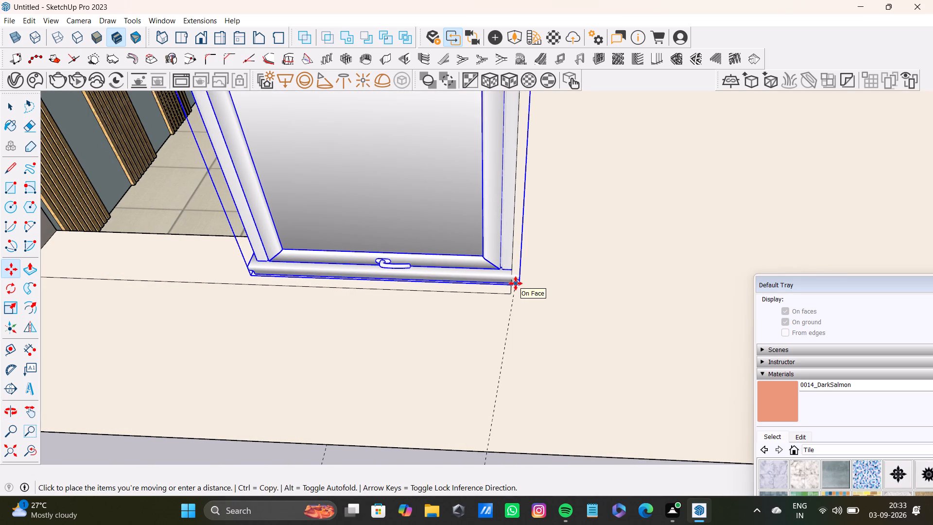
pyautogui.click(516, 283)
# Scale the copied window's height down to the top edge of the wide opening.
pyautogui.scroll(-8, 359, 209)
pyautogui.moveTo(361, 189); pyautogui.dragTo(430, 305, button='middle')
pyautogui.moveTo(409, 303); pyautogui.dragTo(414, 278, button='middle')
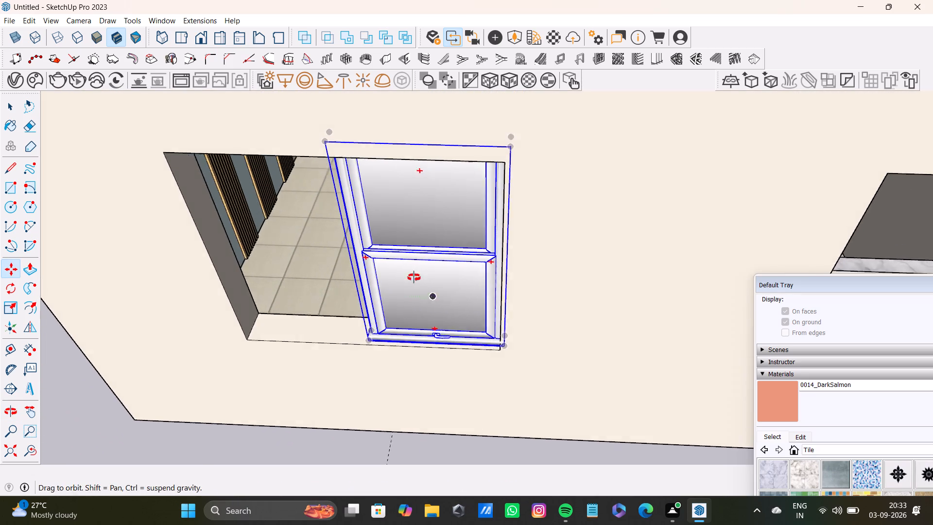
pyautogui.moveTo(414, 278); pyautogui.dragTo(443, 296, button='middle')
pyautogui.press('s')
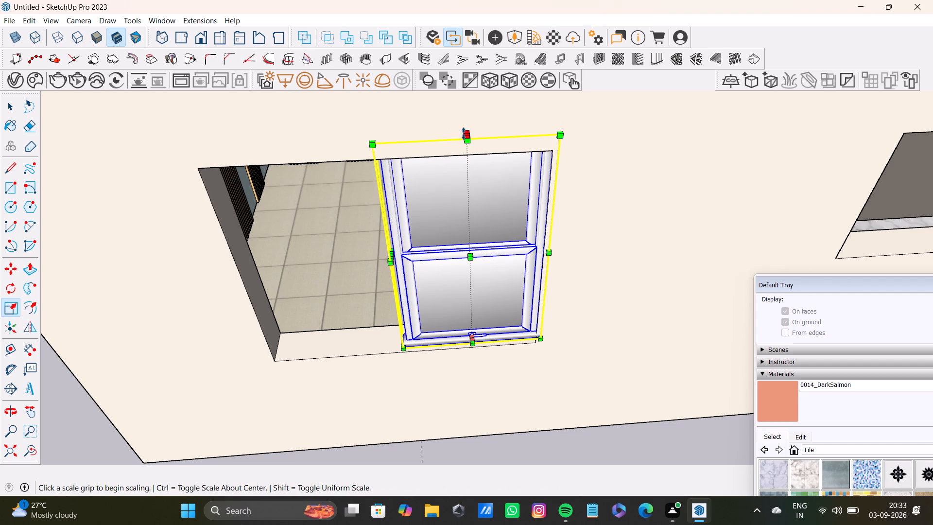
pyautogui.moveTo(466, 133); pyautogui.dragTo(463, 152)
# Stretch the window's width across the wide opening to the jamb nearest the house corner.
pyautogui.scroll(1, 419, 260)
pyautogui.moveTo(419, 260); pyautogui.dragTo(480, 210, button='middle')
pyautogui.scroll(4, 468, 210)
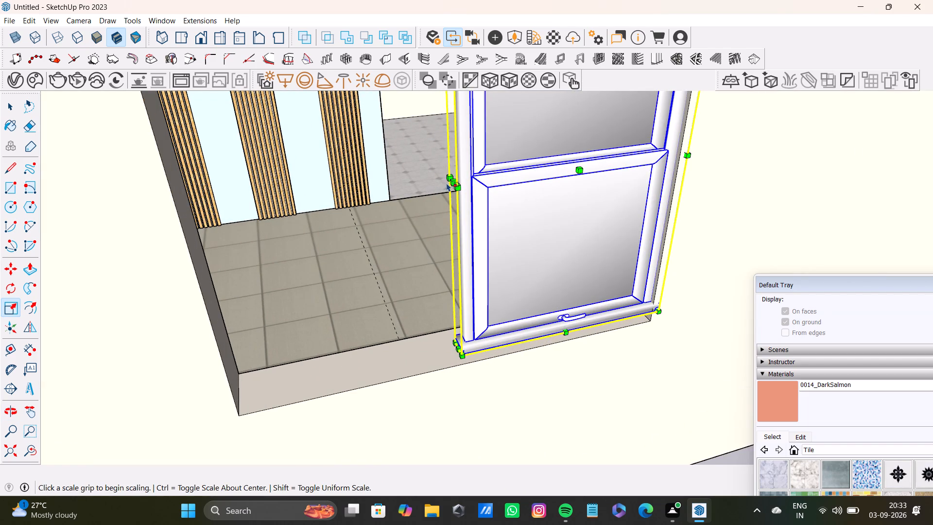
pyautogui.moveTo(451, 183); pyautogui.dragTo(194, 230)
pyautogui.moveTo(209, 224); pyautogui.dragTo(234, 189, button='middle')
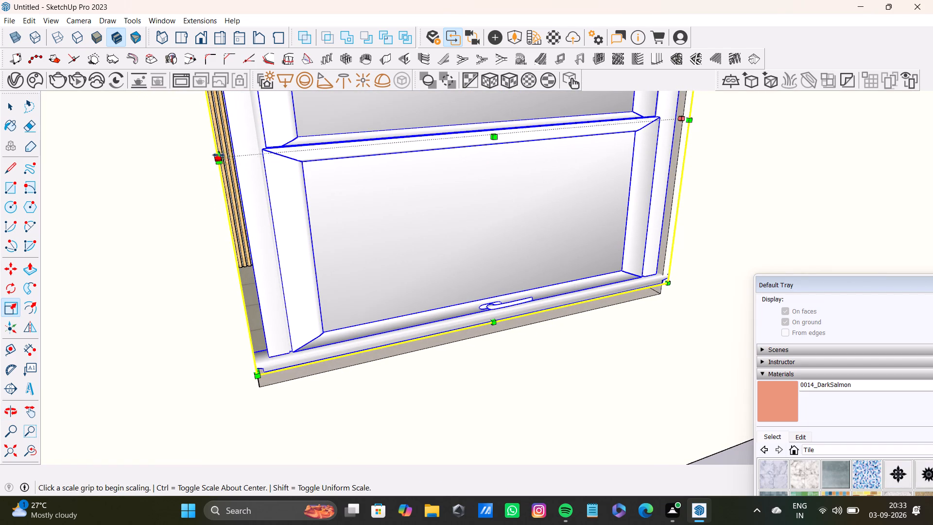
pyautogui.moveTo(276, 270); pyautogui.dragTo(178, 305, button='middle')
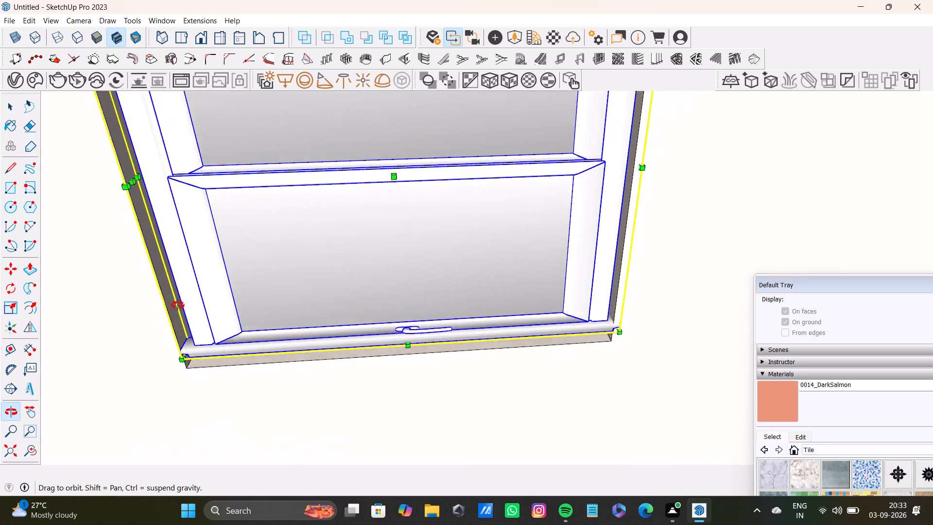
pyautogui.moveTo(178, 305); pyautogui.dragTo(270, 296, button='middle')
pyautogui.scroll(1, 209, 208)
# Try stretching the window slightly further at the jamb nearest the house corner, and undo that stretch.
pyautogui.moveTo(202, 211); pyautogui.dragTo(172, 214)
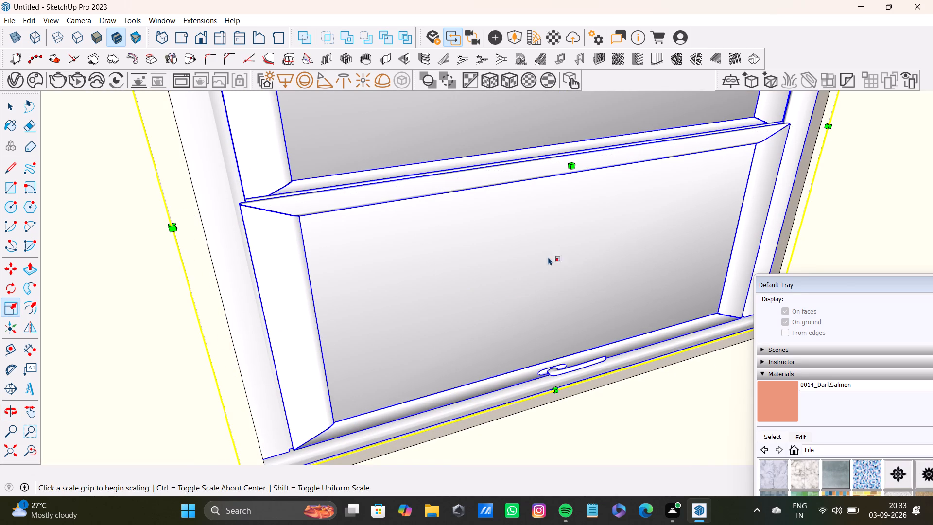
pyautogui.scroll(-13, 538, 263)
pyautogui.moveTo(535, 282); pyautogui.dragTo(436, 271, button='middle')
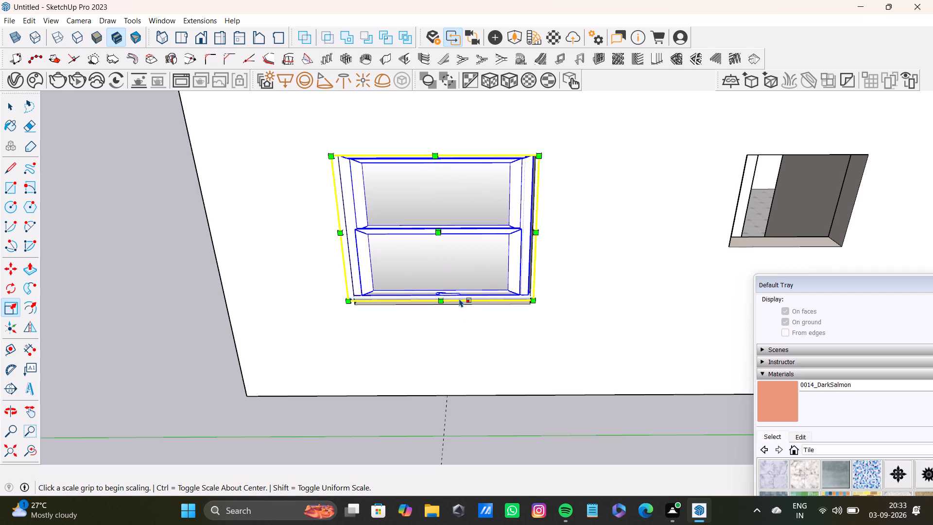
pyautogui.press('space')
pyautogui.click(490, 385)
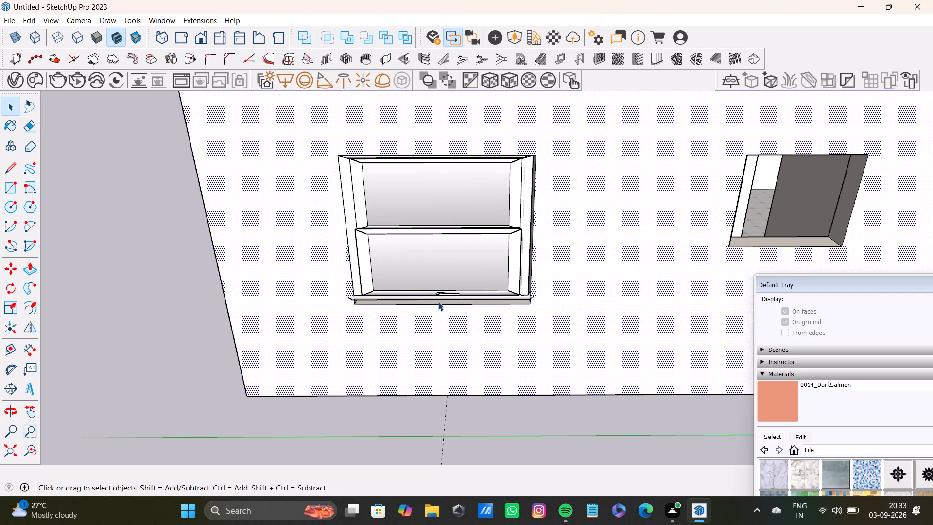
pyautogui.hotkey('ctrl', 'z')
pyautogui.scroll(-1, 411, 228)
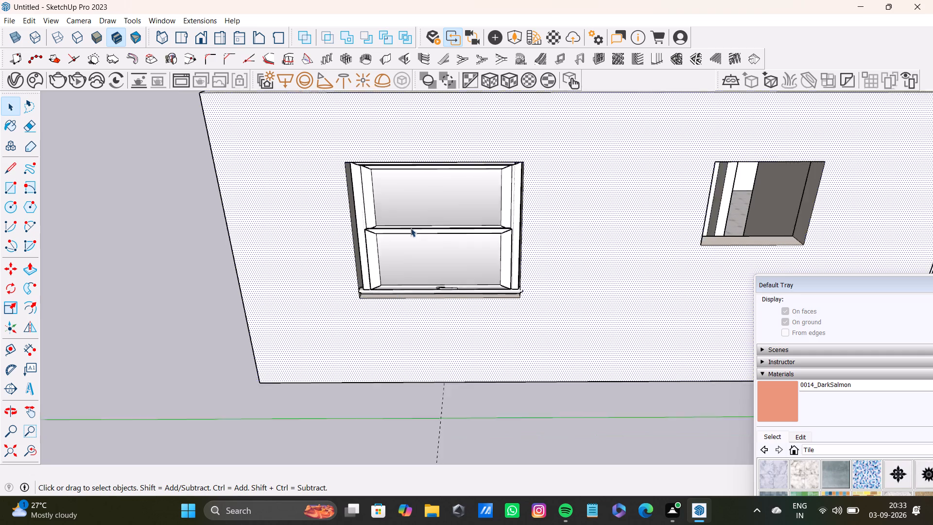
# Scale the wide window's depth outward so its frame projects slightly beyond the outer wall face.
pyautogui.scroll(-6, 411, 228)
pyautogui.moveTo(423, 246); pyautogui.dragTo(417, 195, button='middle')
pyautogui.scroll(13, 417, 196)
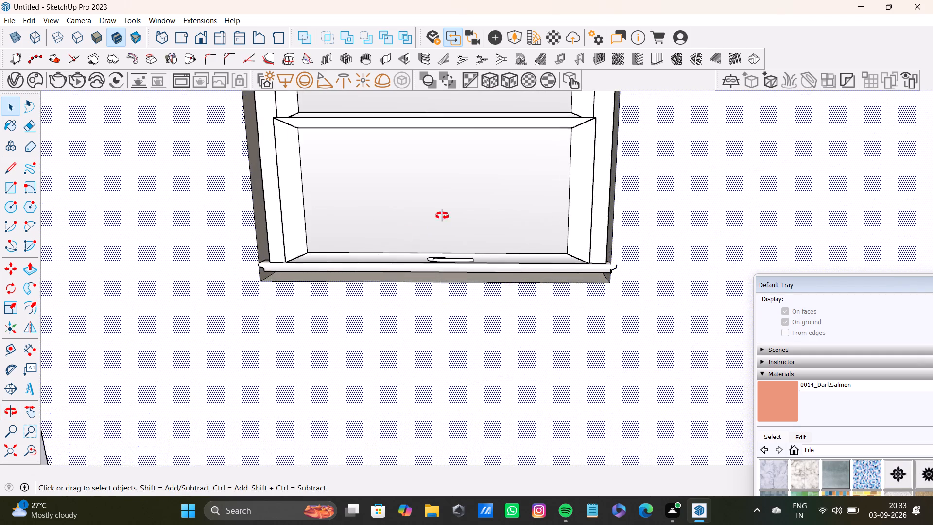
pyautogui.moveTo(442, 216); pyautogui.dragTo(369, 290, button='middle')
pyautogui.press('s')
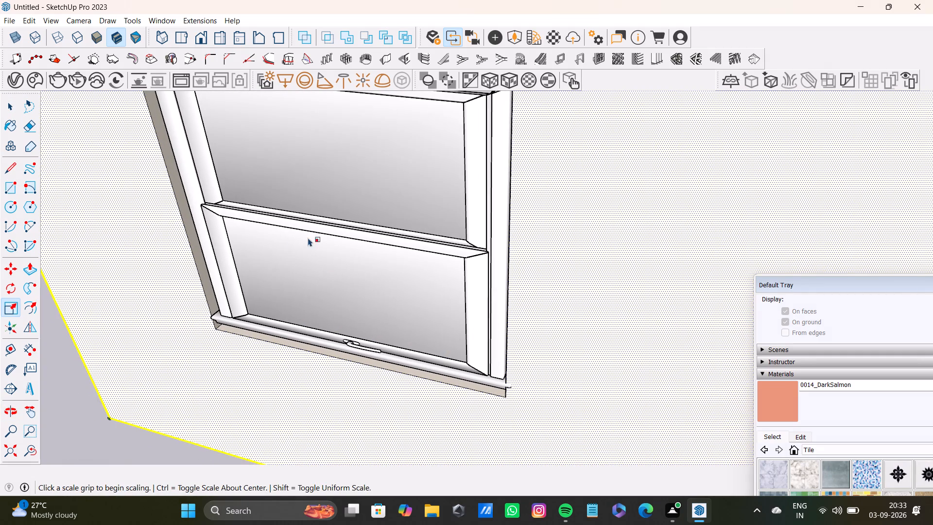
pyautogui.scroll(-8, 339, 286)
pyautogui.press('space')
pyautogui.click(333, 238)
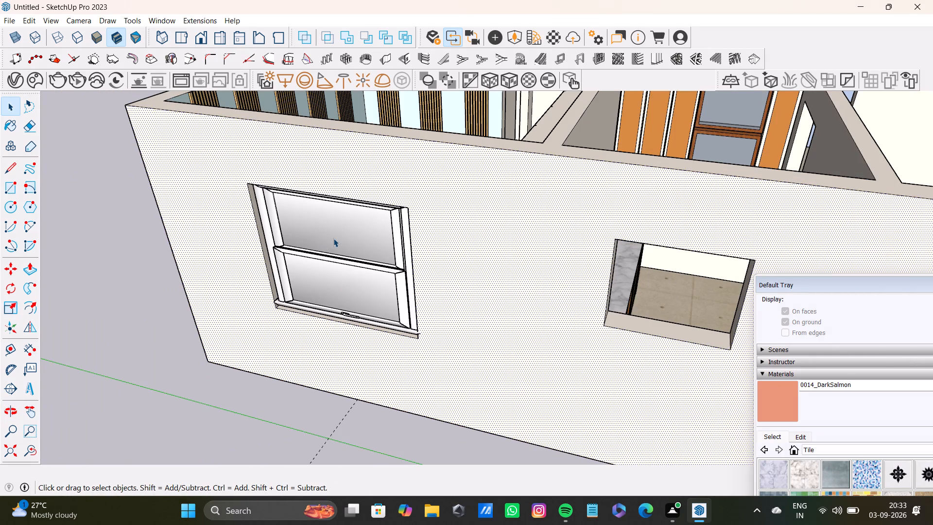
pyautogui.press('s')
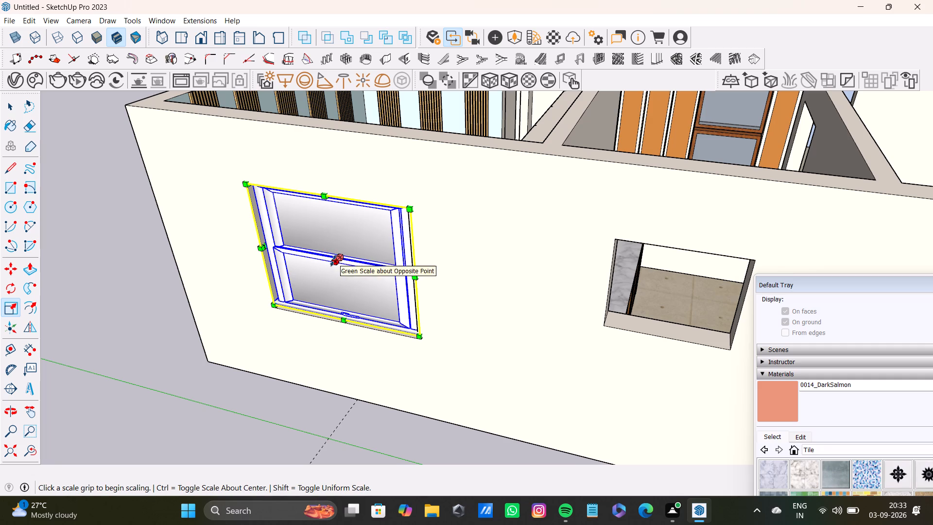
pyautogui.moveTo(333, 261); pyautogui.dragTo(330, 267)
pyautogui.press('space')
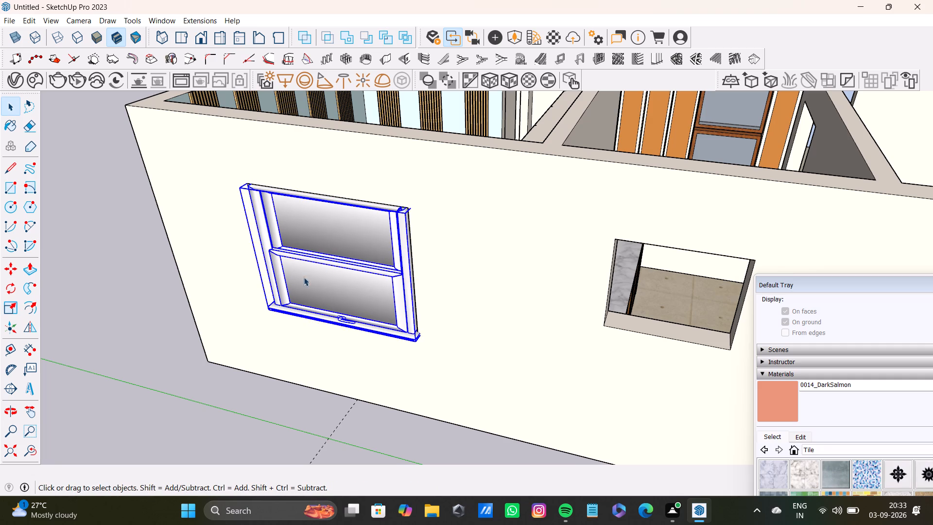
pyautogui.moveTo(309, 295); pyautogui.dragTo(305, 327, button='middle')
pyautogui.press('space')
pyautogui.click(131, 277)
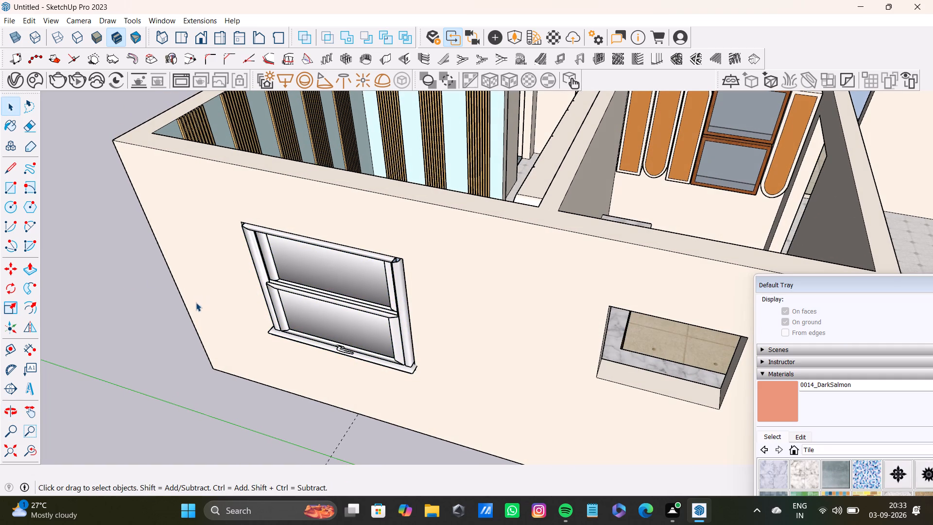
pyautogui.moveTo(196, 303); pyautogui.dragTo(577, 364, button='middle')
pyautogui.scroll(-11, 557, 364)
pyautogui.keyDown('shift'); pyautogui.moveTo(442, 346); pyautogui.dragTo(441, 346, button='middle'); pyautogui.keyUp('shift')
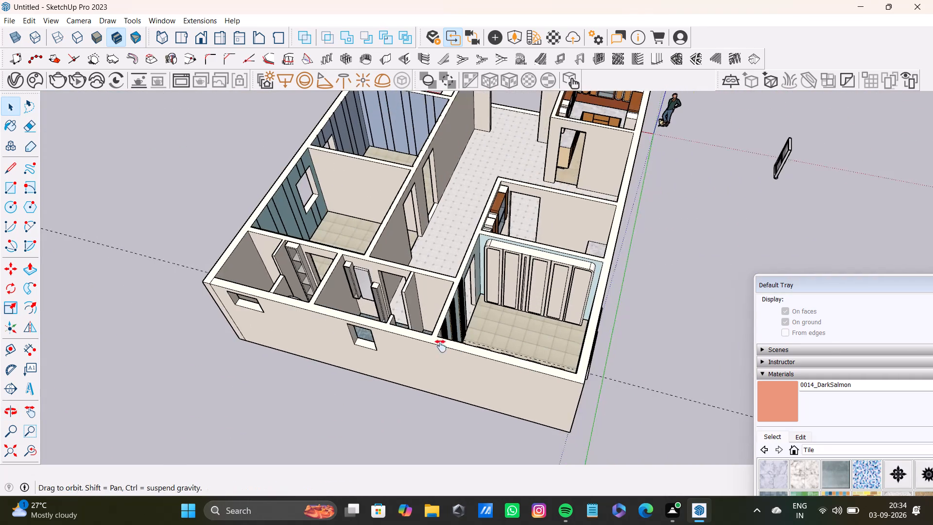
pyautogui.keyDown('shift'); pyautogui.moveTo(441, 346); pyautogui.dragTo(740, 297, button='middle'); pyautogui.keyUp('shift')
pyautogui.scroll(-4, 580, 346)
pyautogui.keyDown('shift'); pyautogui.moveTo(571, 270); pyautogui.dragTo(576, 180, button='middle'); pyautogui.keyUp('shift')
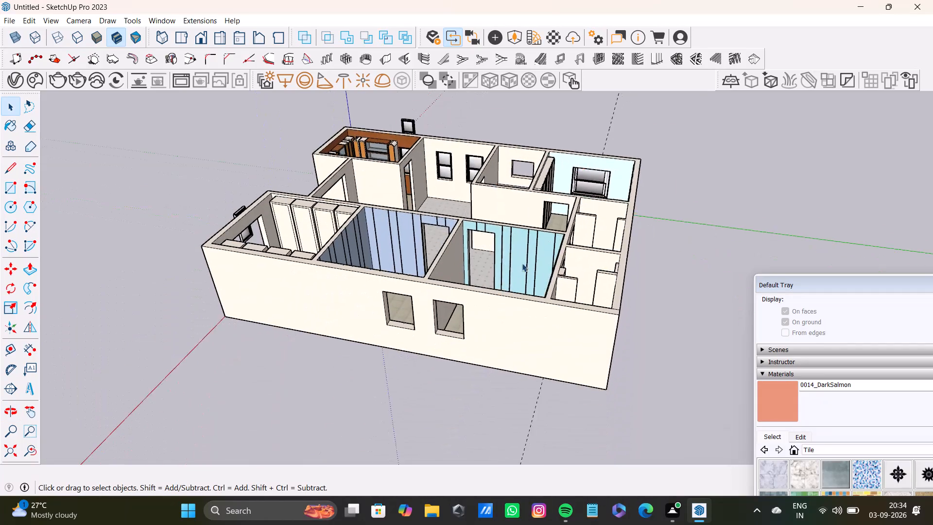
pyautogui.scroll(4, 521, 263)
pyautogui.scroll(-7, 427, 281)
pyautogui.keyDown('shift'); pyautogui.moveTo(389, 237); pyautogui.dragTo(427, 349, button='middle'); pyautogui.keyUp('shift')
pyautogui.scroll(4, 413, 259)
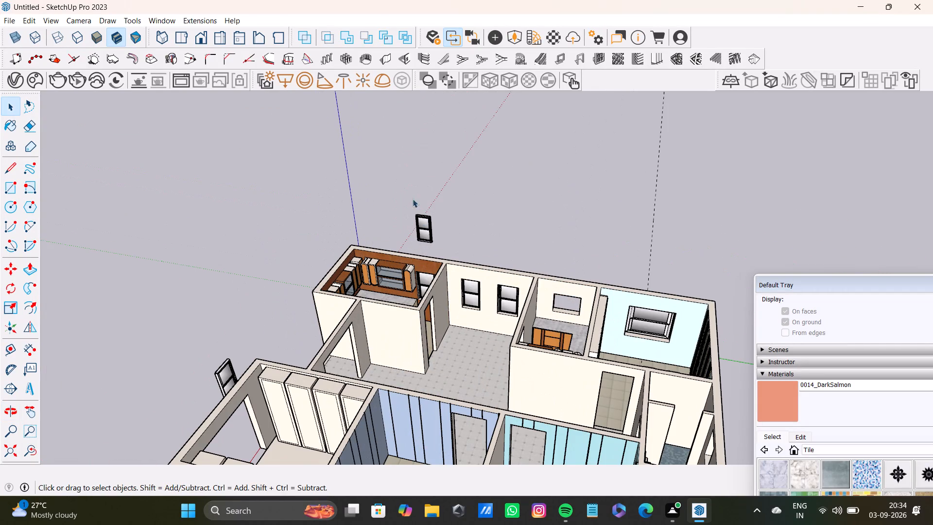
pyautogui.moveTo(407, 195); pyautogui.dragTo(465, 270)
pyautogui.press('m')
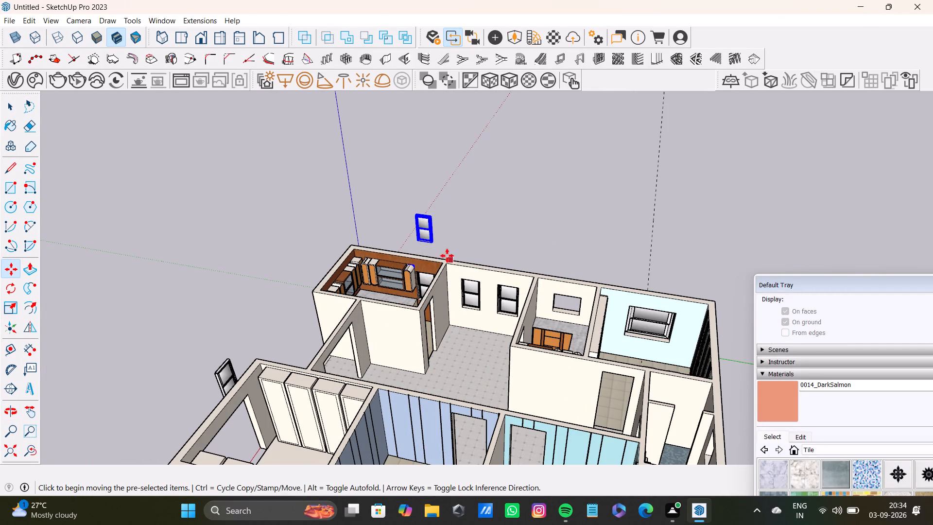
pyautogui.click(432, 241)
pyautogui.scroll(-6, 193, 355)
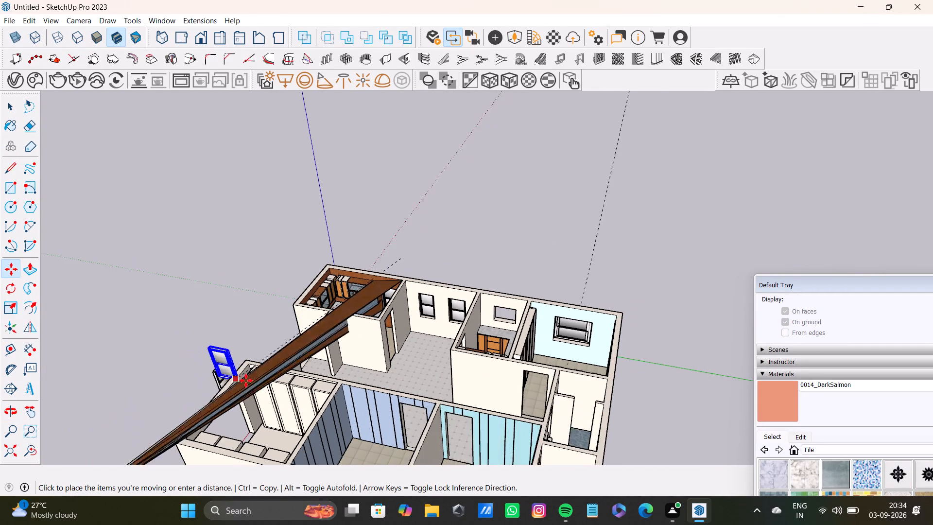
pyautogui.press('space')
# Move the loose window standing beyond the kitchen across the house, outside the long wall with two empty openings.
pyautogui.moveTo(423, 253); pyautogui.dragTo(415, 339, button='middle')
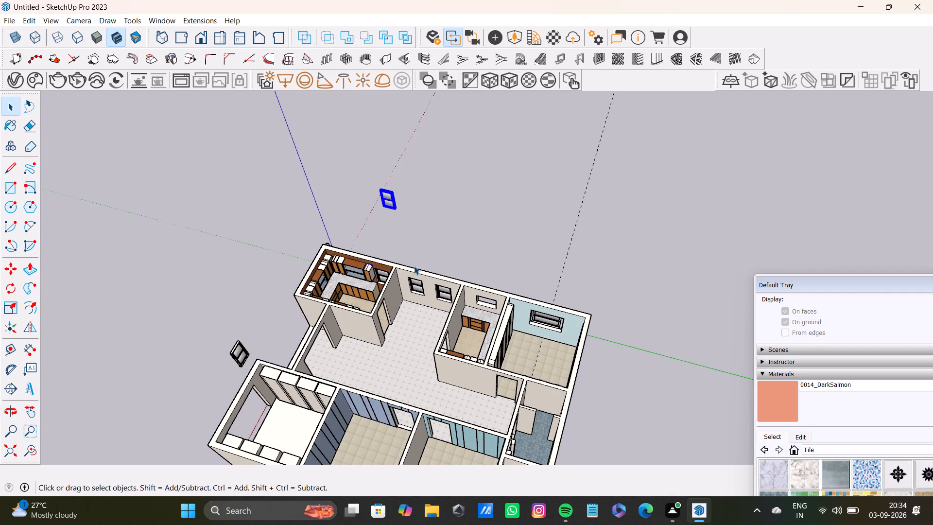
pyautogui.press('space')
pyautogui.click(450, 227)
pyautogui.moveTo(363, 170); pyautogui.dragTo(424, 231)
pyautogui.press('m')
pyautogui.click(394, 210)
pyautogui.scroll(-5, 217, 299)
pyautogui.keyDown('shift'); pyautogui.moveTo(286, 366); pyautogui.dragTo(308, 287, button='middle'); pyautogui.keyUp('shift')
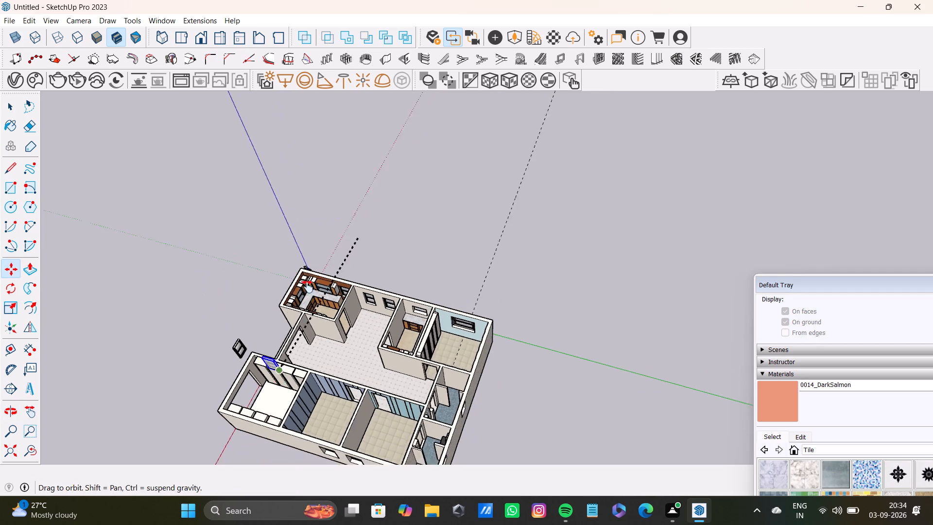
pyautogui.keyDown('shift'); pyautogui.moveTo(308, 287); pyautogui.dragTo(326, 154, button='middle'); pyautogui.keyUp('shift')
pyautogui.click(309, 289)
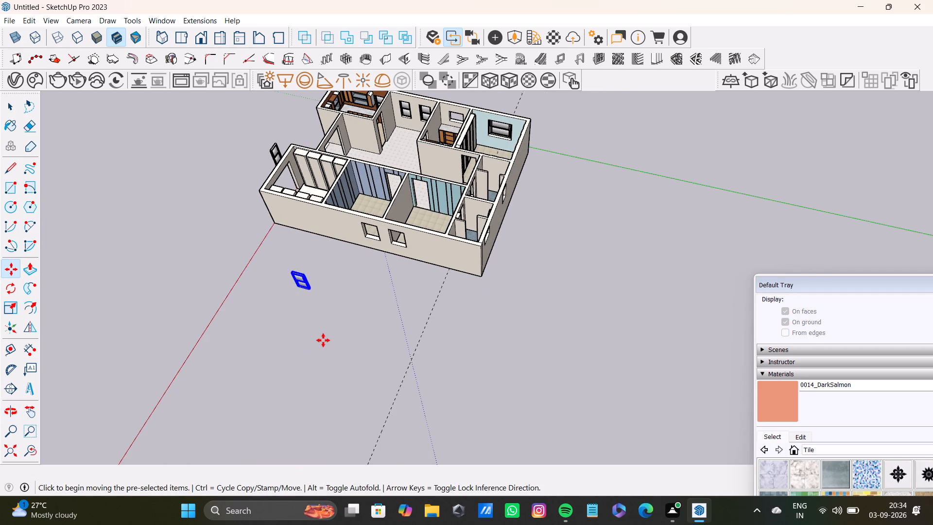
# Rotate the loose window outside the long wall by 90 degrees about the vertical axis.
pyautogui.press('q')
pyautogui.scroll(7, 282, 289)
pyautogui.press('Up')
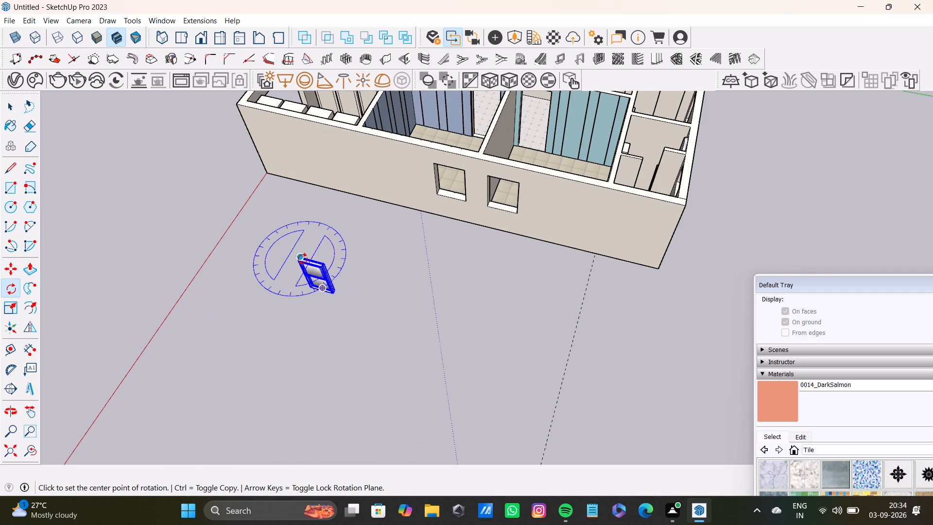
pyautogui.click(298, 259)
pyautogui.click(323, 263)
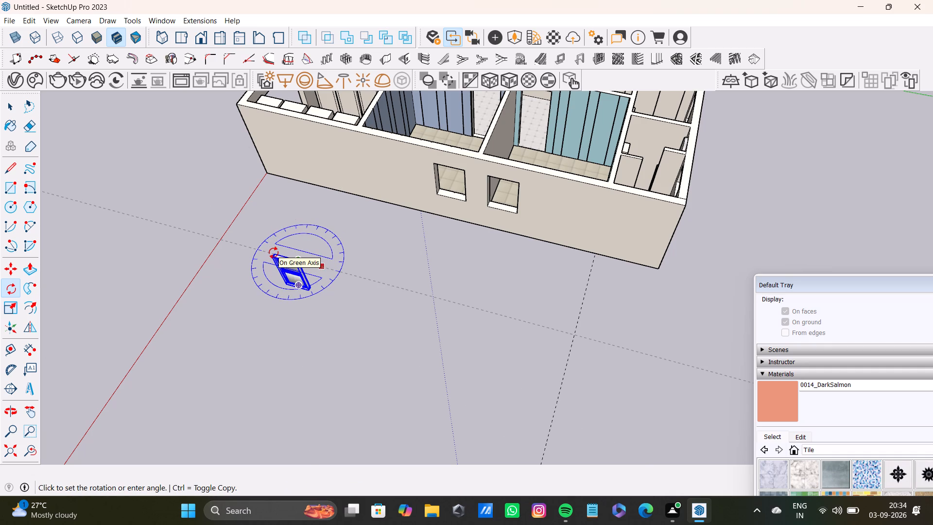
pyautogui.write('90')
pyautogui.press('Return')
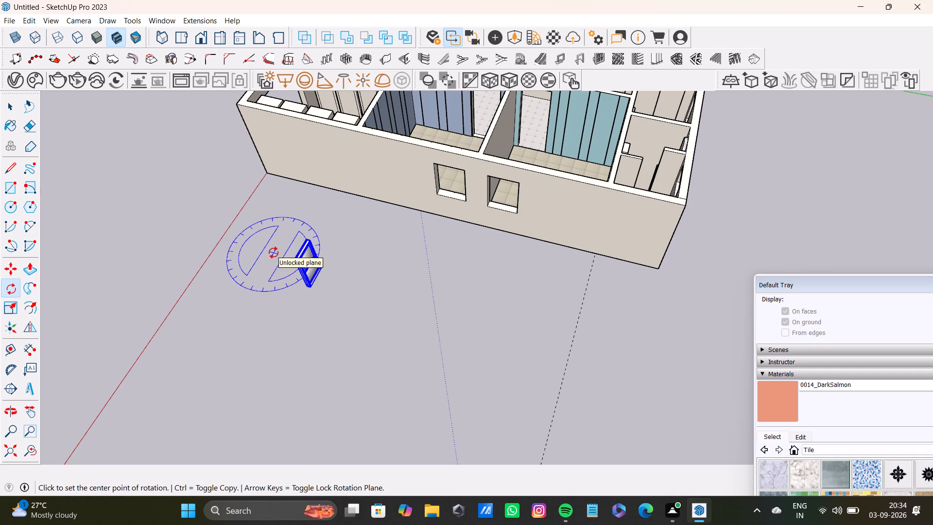
# Rotate the loose window about its top corner onto the green axis, so it stands parallel to the long wall.
pyautogui.scroll(7, 268, 262)
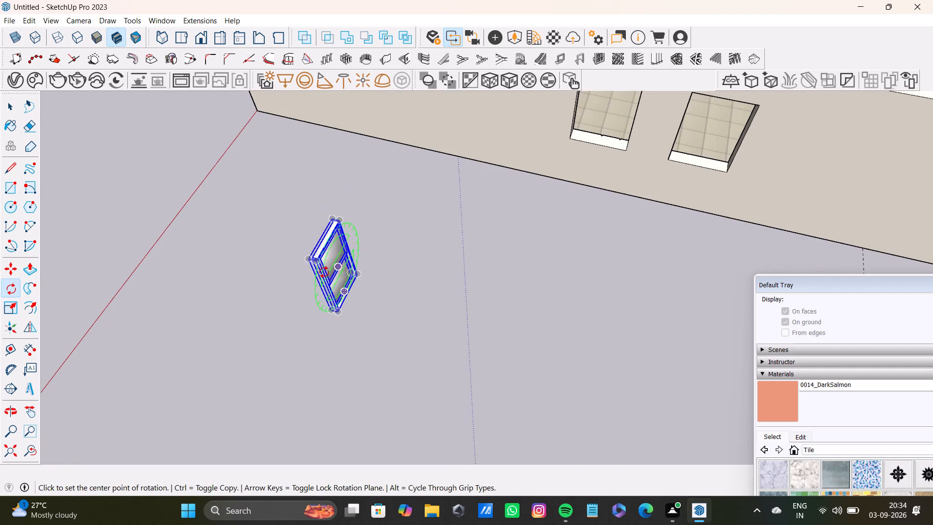
pyautogui.scroll(4, 326, 273)
pyautogui.moveTo(327, 266); pyautogui.dragTo(540, 228, button='middle')
pyautogui.scroll(3, 508, 275)
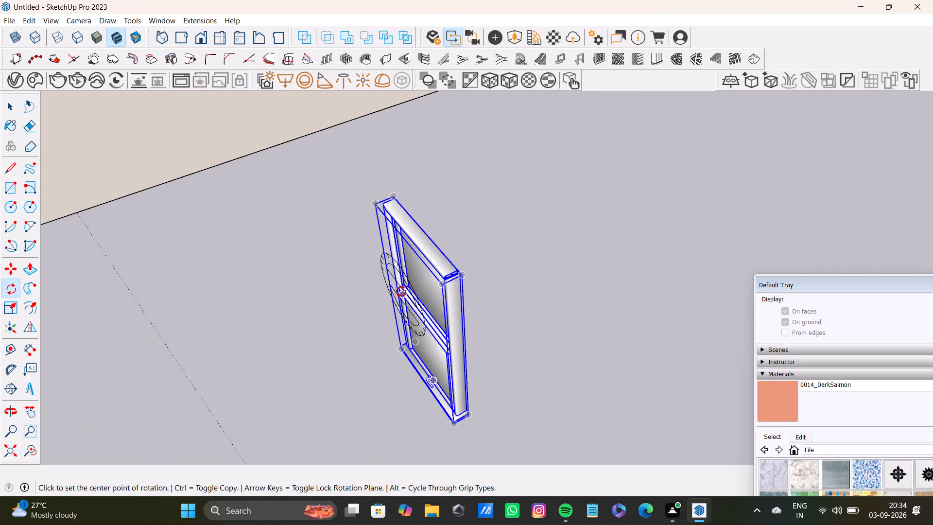
pyautogui.moveTo(432, 296); pyautogui.dragTo(483, 296, button='middle')
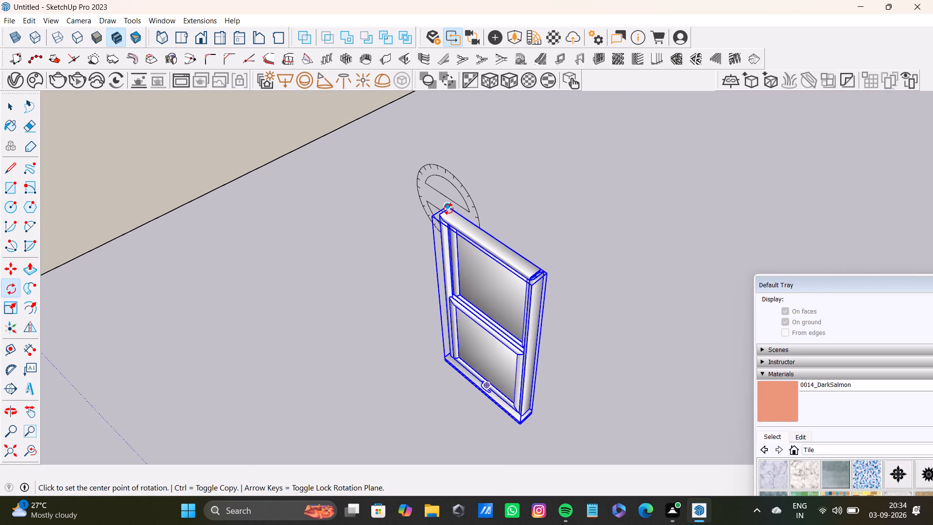
pyautogui.press('Up')
pyautogui.click(448, 205)
pyautogui.click(547, 273)
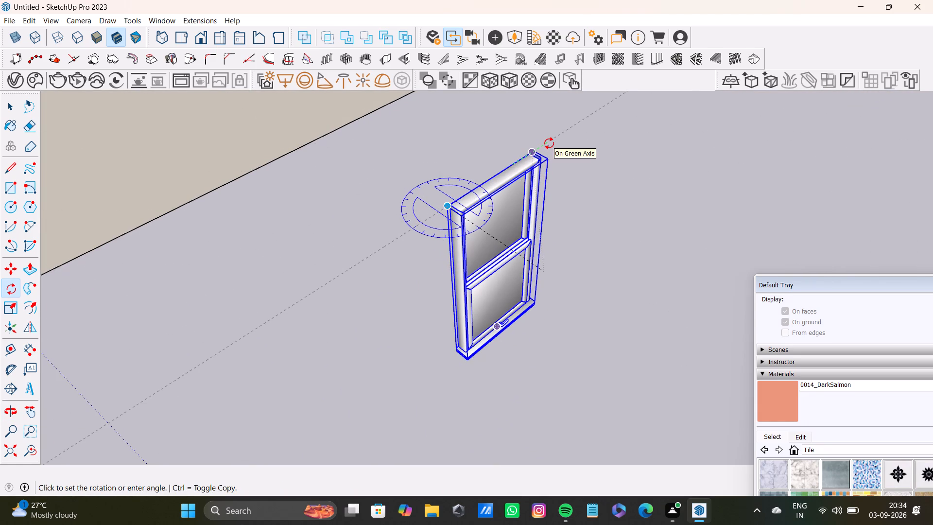
pyautogui.click(549, 143)
pyautogui.moveTo(563, 279); pyautogui.dragTo(488, 284, button='middle')
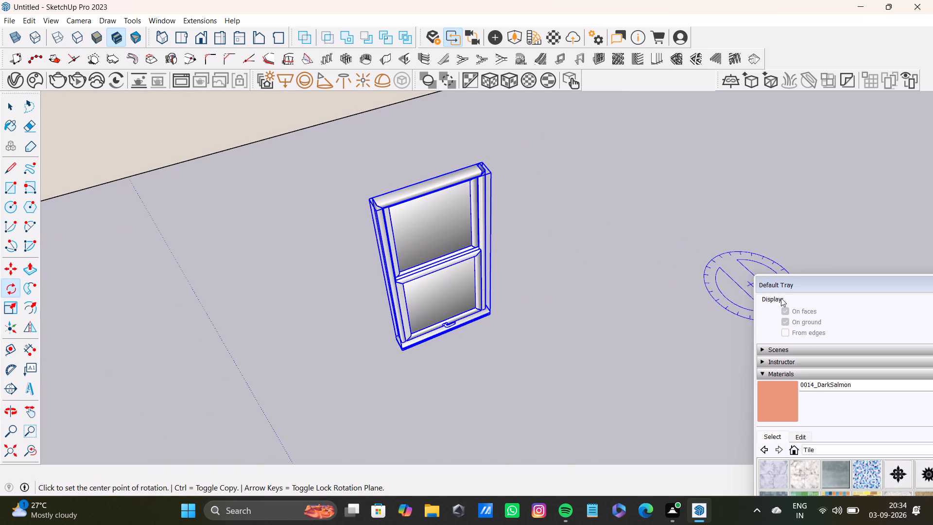
pyautogui.press('space')
# Copy the loose window by its lower corner into the nearer of the long wall's two empty openings.
pyautogui.scroll(-7, 703, 341)
pyautogui.moveTo(644, 334); pyautogui.dragTo(477, 338, button='middle')
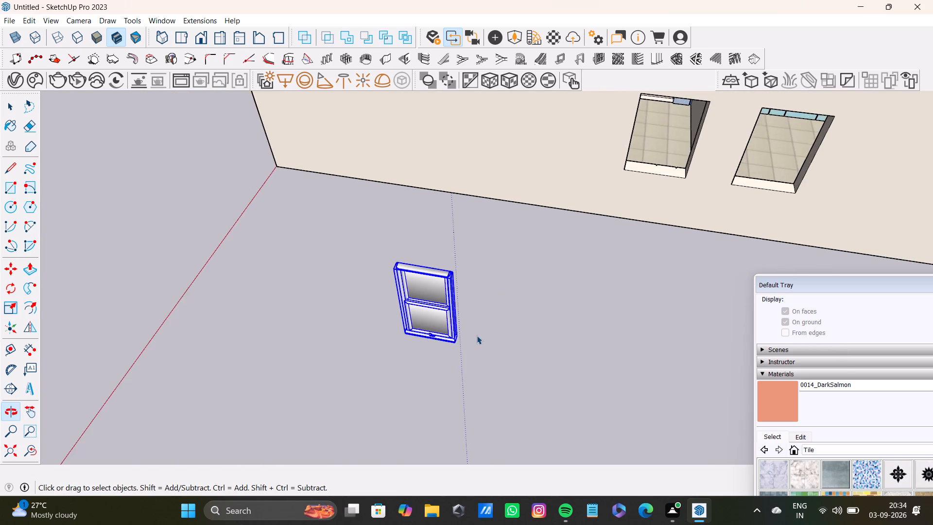
pyautogui.scroll(1, 477, 335)
pyautogui.press('m')
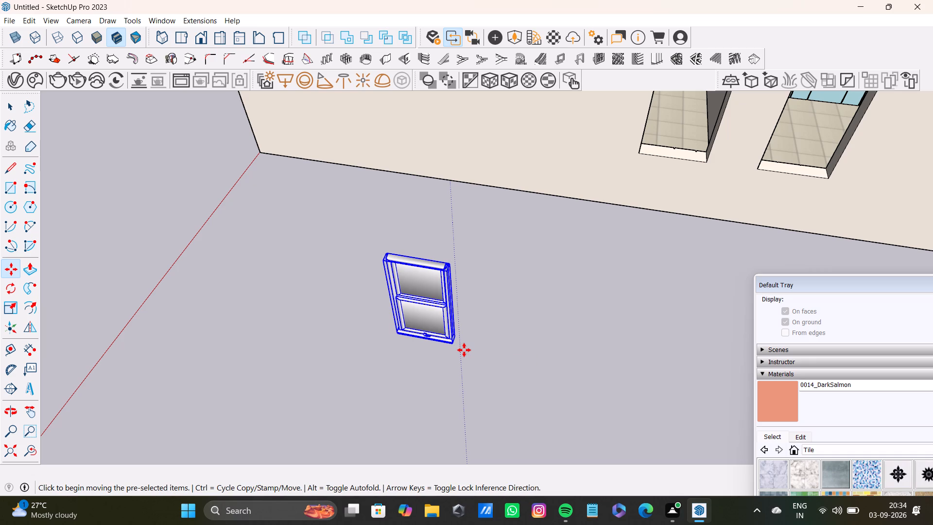
pyautogui.press('m')
pyautogui.click(453, 344)
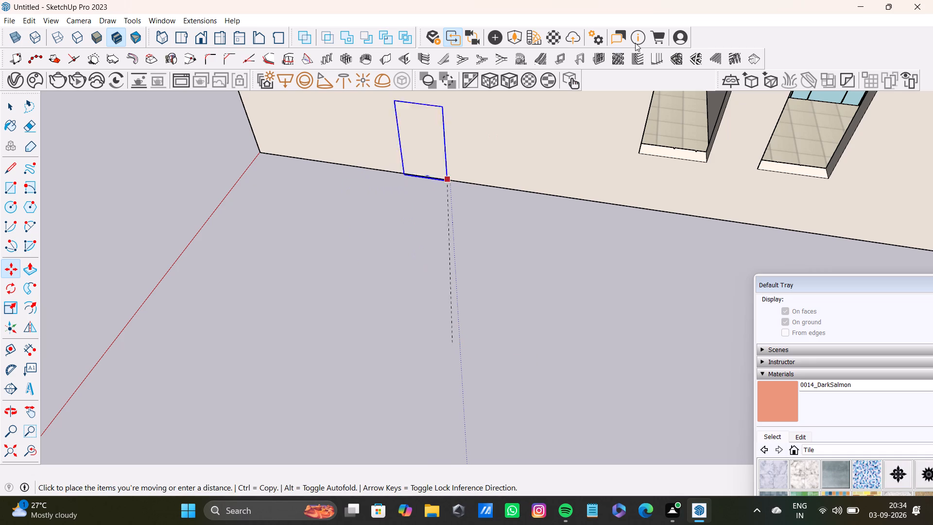
pyautogui.scroll(3, 657, 185)
pyautogui.keyDown('shift'); pyautogui.moveTo(661, 185); pyautogui.dragTo(529, 276, button='middle'); pyautogui.keyUp('shift')
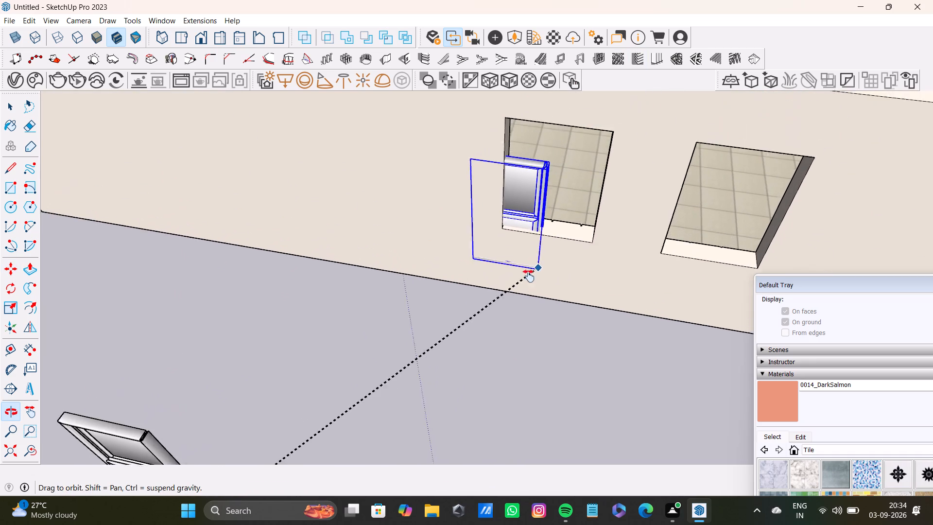
pyautogui.keyDown('shift'); pyautogui.moveTo(529, 276); pyautogui.dragTo(523, 278, button='middle'); pyautogui.keyUp('shift')
pyautogui.scroll(1, 549, 231)
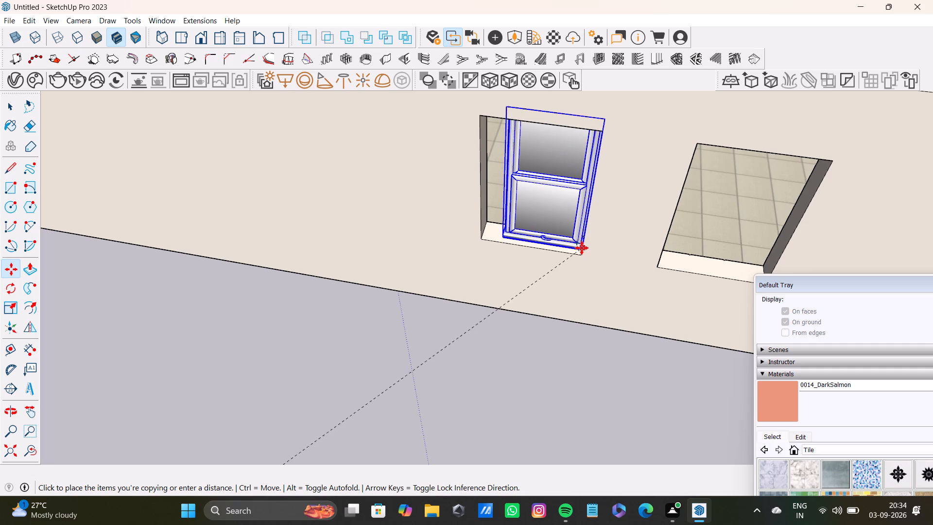
pyautogui.click(582, 248)
# Stretch the copied window's width to the opening's jamb farther from the second empty opening.
pyautogui.scroll(4, 534, 261)
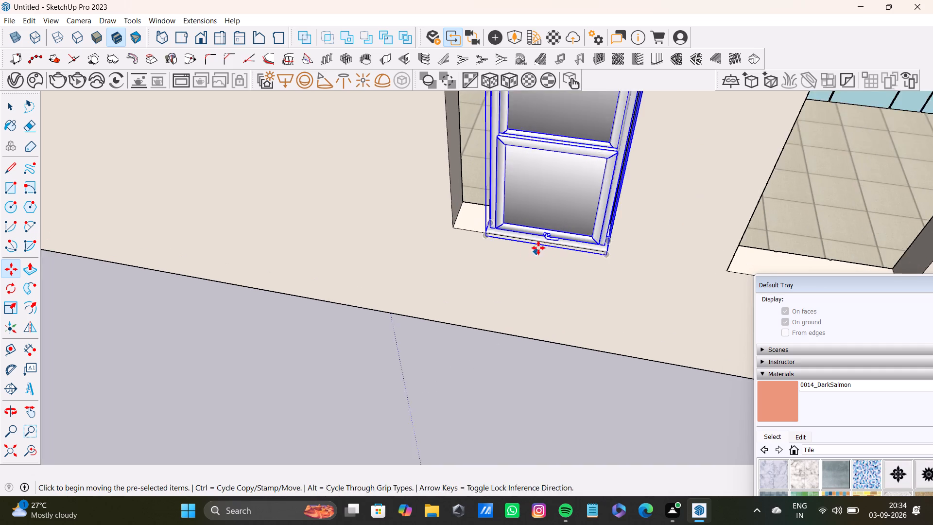
pyautogui.scroll(3, 538, 248)
pyautogui.scroll(-7, 559, 227)
pyautogui.keyDown('shift'); pyautogui.moveTo(535, 188); pyautogui.dragTo(518, 272, button='middle'); pyautogui.keyUp('shift')
pyautogui.moveTo(526, 272); pyautogui.dragTo(539, 253, button='middle')
pyautogui.moveTo(541, 271); pyautogui.dragTo(573, 265, button='middle')
pyautogui.press('s')
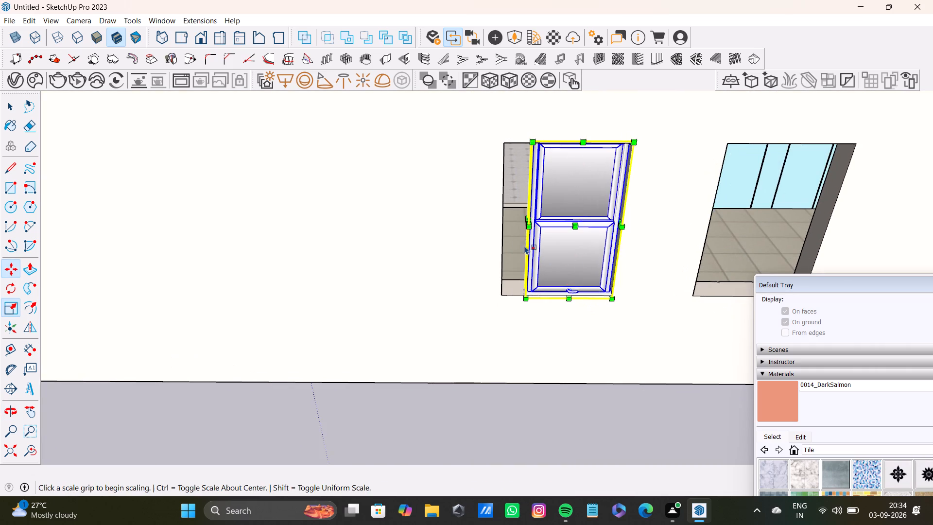
pyautogui.scroll(4, 516, 224)
pyautogui.moveTo(533, 219); pyautogui.dragTo(479, 218)
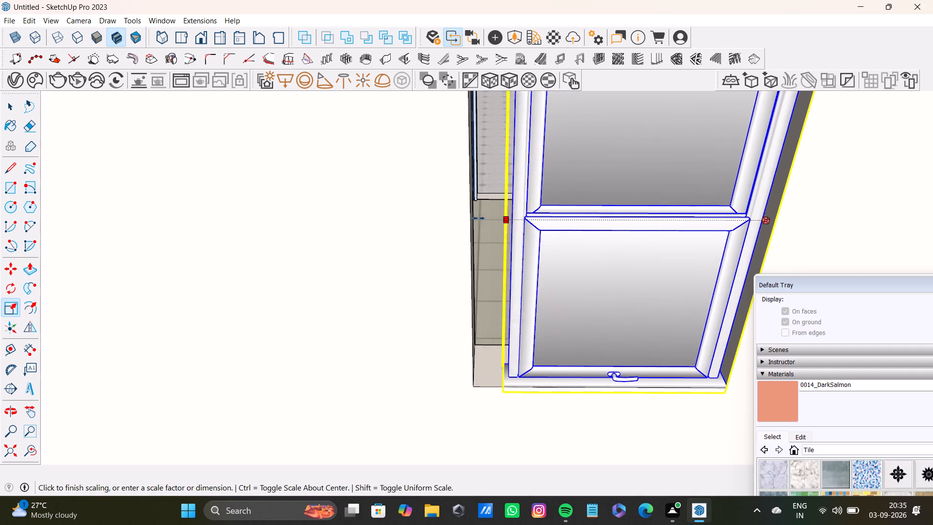
pyautogui.moveTo(479, 218); pyautogui.dragTo(460, 216)
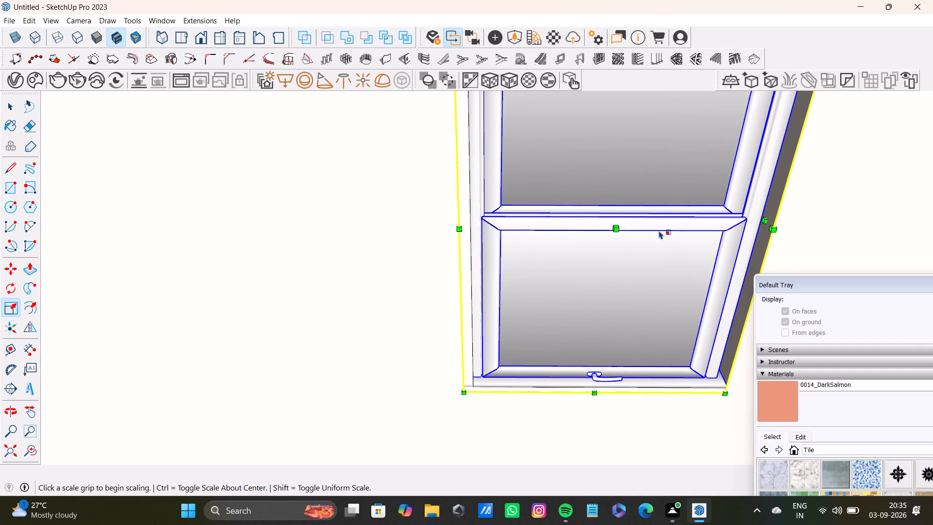
# Slightly scale the window's depth and stretch its width to the jamb nearer the second empty opening.
pyautogui.moveTo(616, 230); pyautogui.dragTo(616, 221)
pyautogui.scroll(-7, 632, 305)
pyautogui.moveTo(672, 267); pyautogui.dragTo(574, 277, button='middle')
pyautogui.scroll(4, 603, 280)
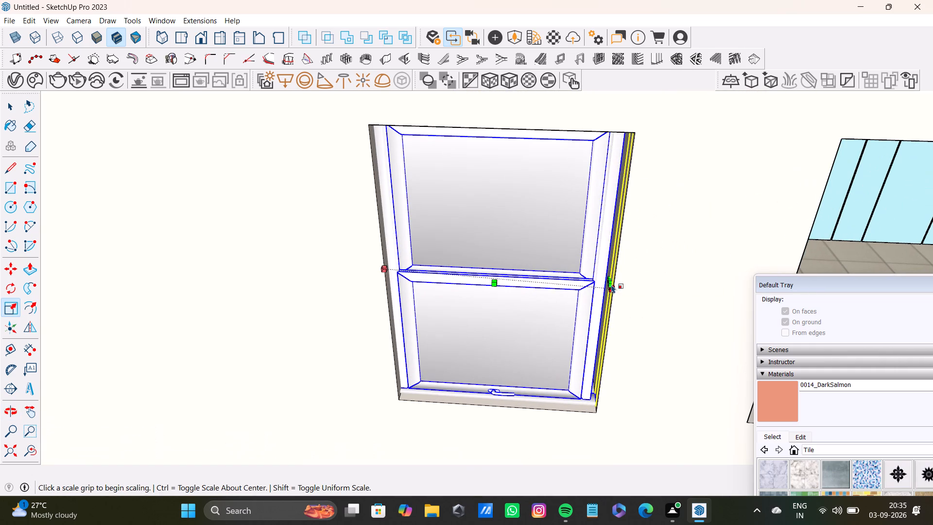
pyautogui.moveTo(613, 280); pyautogui.dragTo(619, 280)
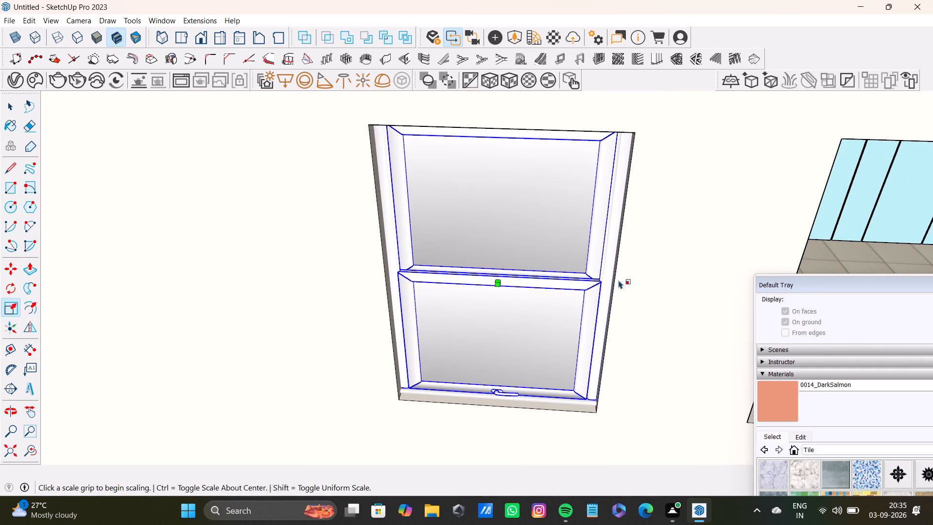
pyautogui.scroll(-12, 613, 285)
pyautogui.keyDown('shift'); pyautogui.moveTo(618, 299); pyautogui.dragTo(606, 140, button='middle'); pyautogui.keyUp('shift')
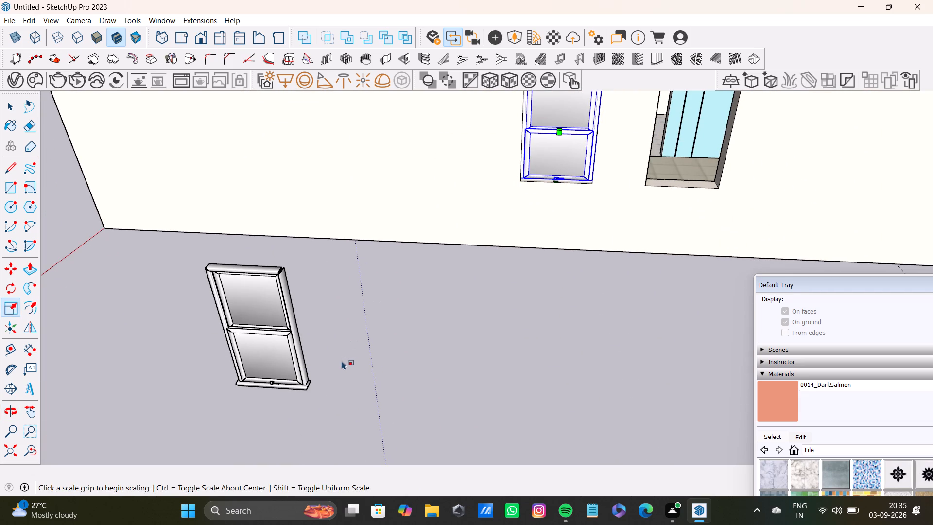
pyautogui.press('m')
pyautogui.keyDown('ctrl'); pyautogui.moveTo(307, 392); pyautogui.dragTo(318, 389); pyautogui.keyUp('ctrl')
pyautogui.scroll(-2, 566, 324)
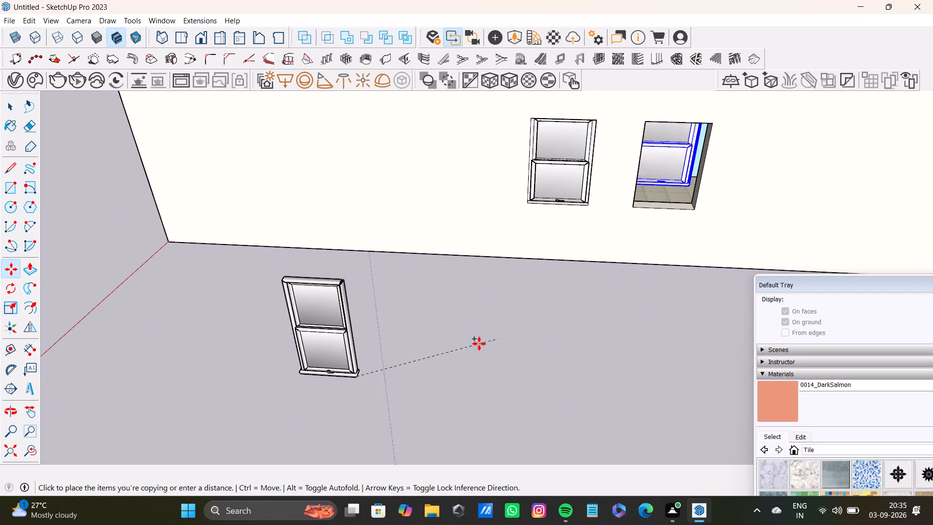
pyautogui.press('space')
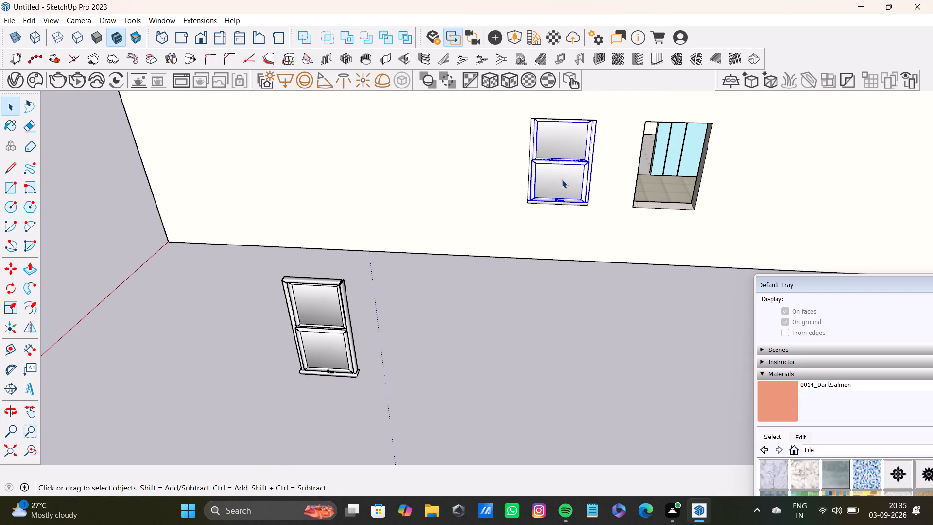
# Copy the fitted window from its lower corner into the matching corner of the adjacent empty opening in the long wall.
pyautogui.press('m')
pyautogui.click(588, 204)
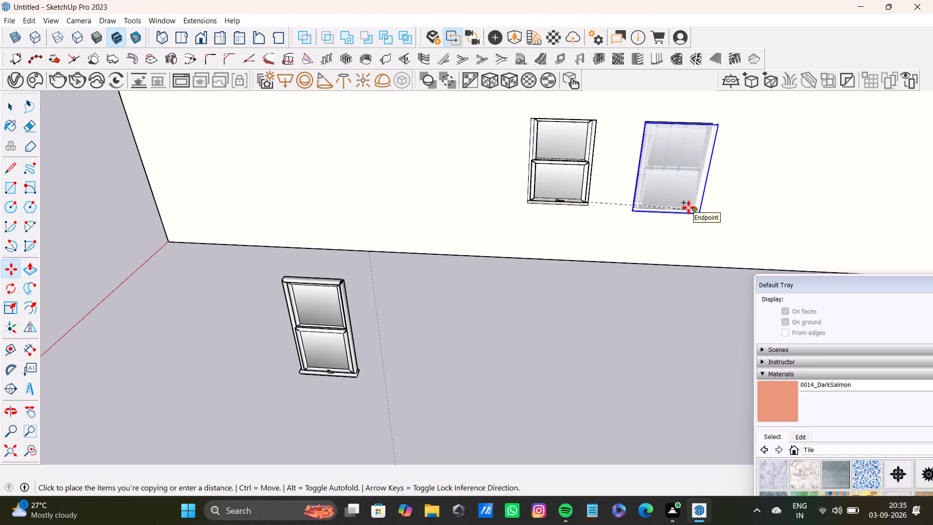
pyautogui.moveTo(689, 208); pyautogui.dragTo(624, 271, button='middle')
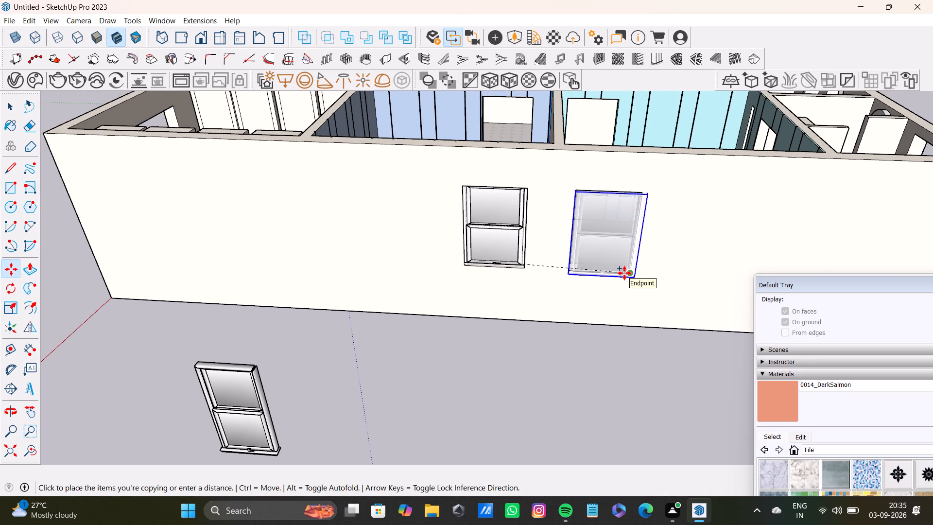
pyautogui.scroll(16, 624, 273)
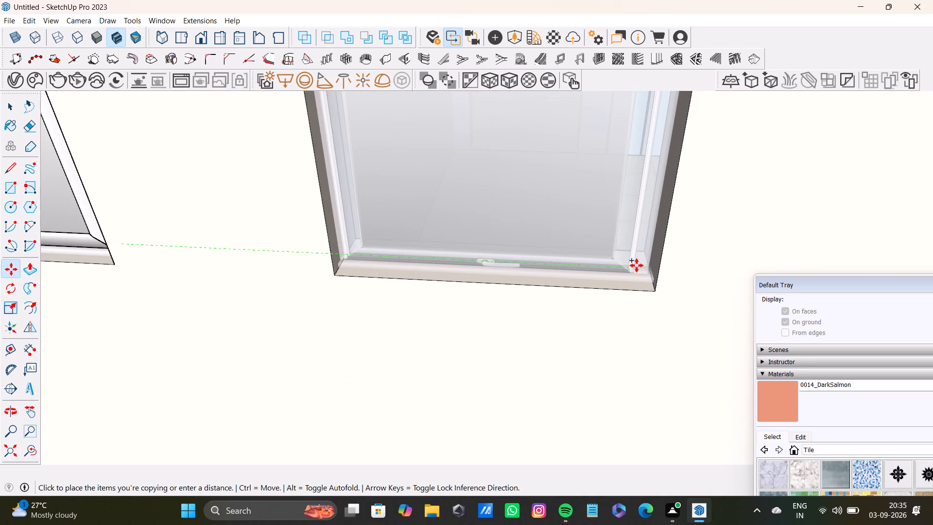
pyautogui.click(637, 265)
pyautogui.scroll(-9, 450, 196)
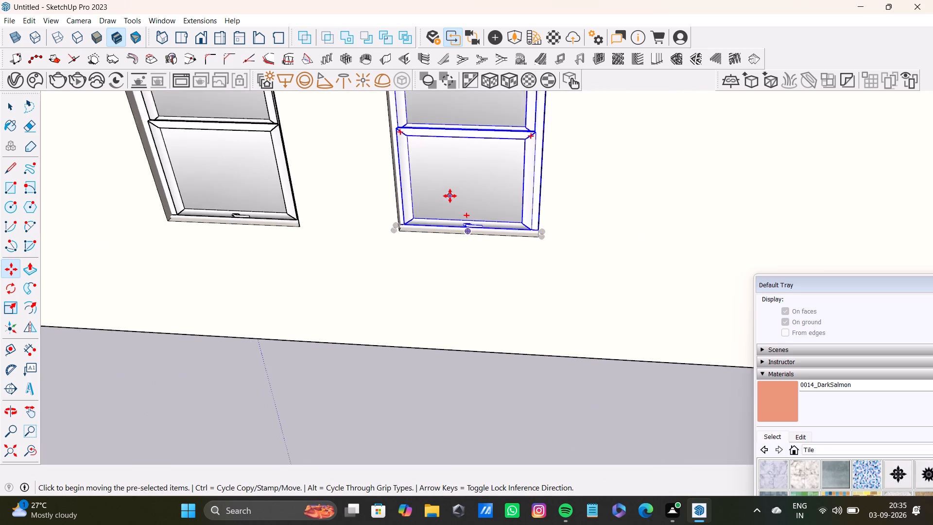
pyautogui.scroll(-3, 450, 196)
pyautogui.keyDown('shift'); pyautogui.moveTo(457, 195); pyautogui.dragTo(459, 342, button='middle'); pyautogui.keyUp('shift')
pyautogui.moveTo(457, 320); pyautogui.dragTo(417, 238, button='middle')
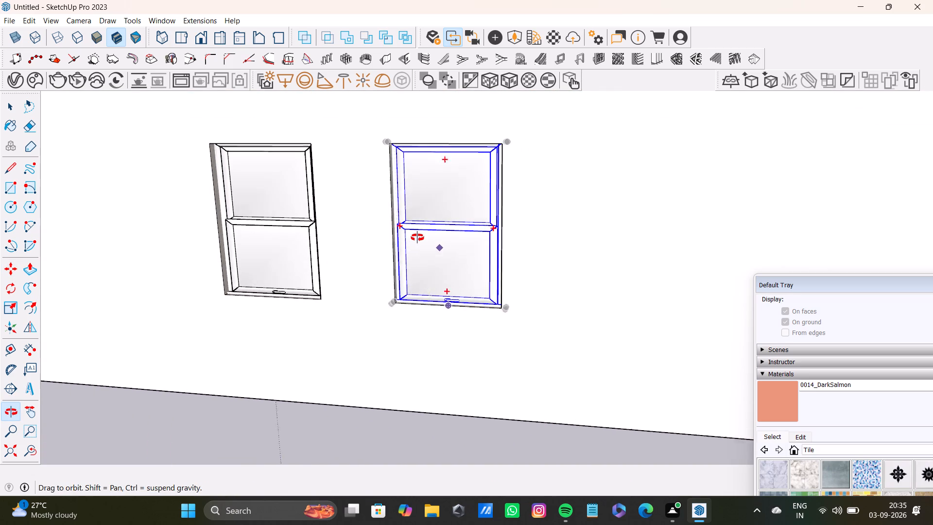
pyautogui.moveTo(417, 238); pyautogui.dragTo(417, 238, button='middle')
pyautogui.scroll(-10, 408, 265)
pyautogui.press('space')
pyautogui.click(717, 255)
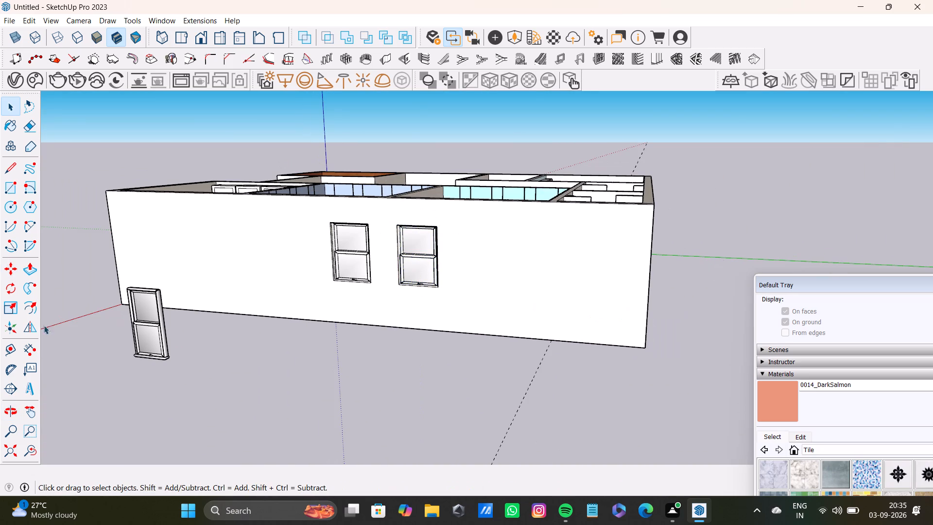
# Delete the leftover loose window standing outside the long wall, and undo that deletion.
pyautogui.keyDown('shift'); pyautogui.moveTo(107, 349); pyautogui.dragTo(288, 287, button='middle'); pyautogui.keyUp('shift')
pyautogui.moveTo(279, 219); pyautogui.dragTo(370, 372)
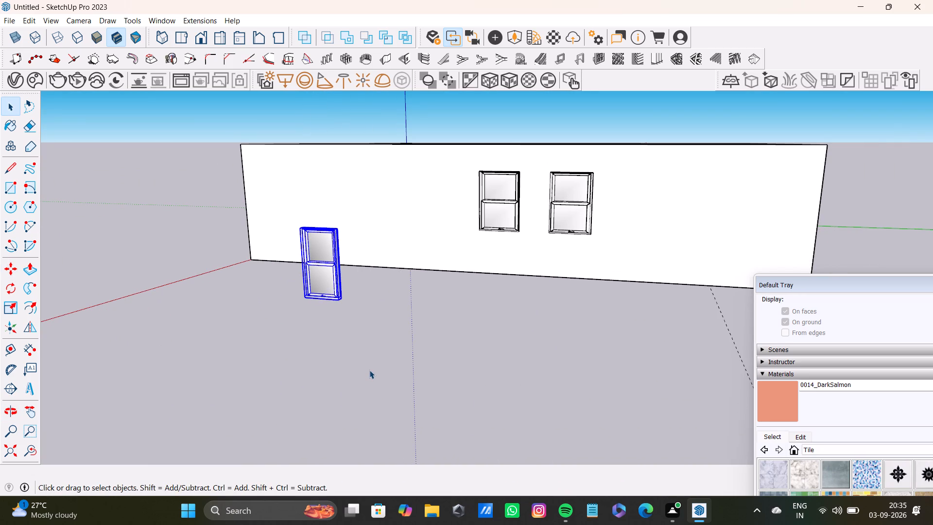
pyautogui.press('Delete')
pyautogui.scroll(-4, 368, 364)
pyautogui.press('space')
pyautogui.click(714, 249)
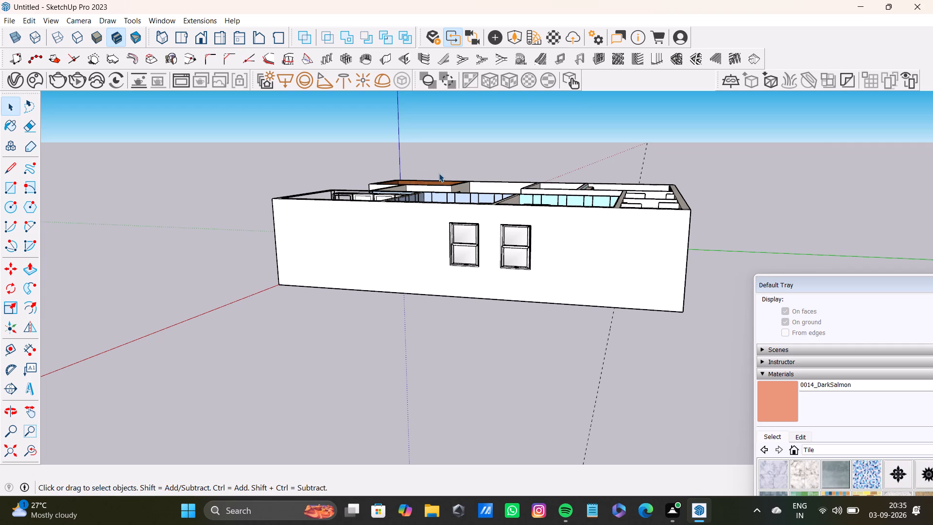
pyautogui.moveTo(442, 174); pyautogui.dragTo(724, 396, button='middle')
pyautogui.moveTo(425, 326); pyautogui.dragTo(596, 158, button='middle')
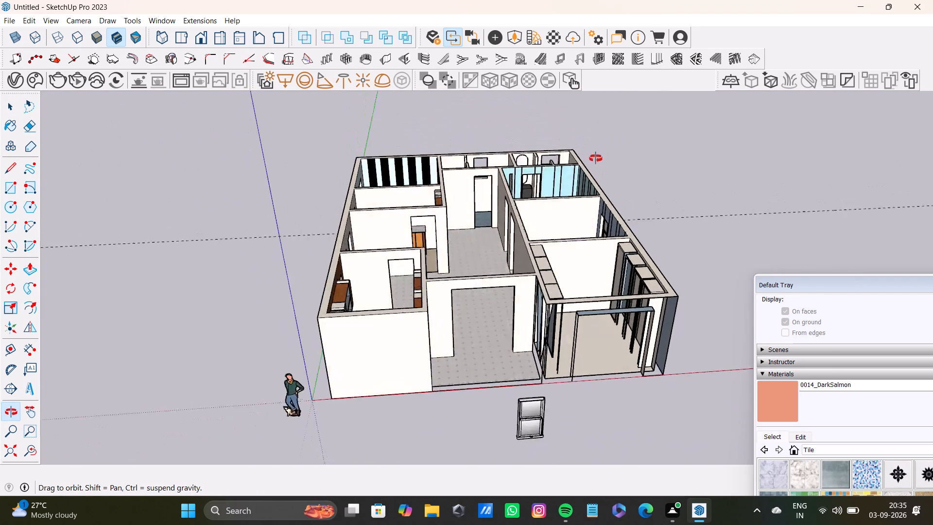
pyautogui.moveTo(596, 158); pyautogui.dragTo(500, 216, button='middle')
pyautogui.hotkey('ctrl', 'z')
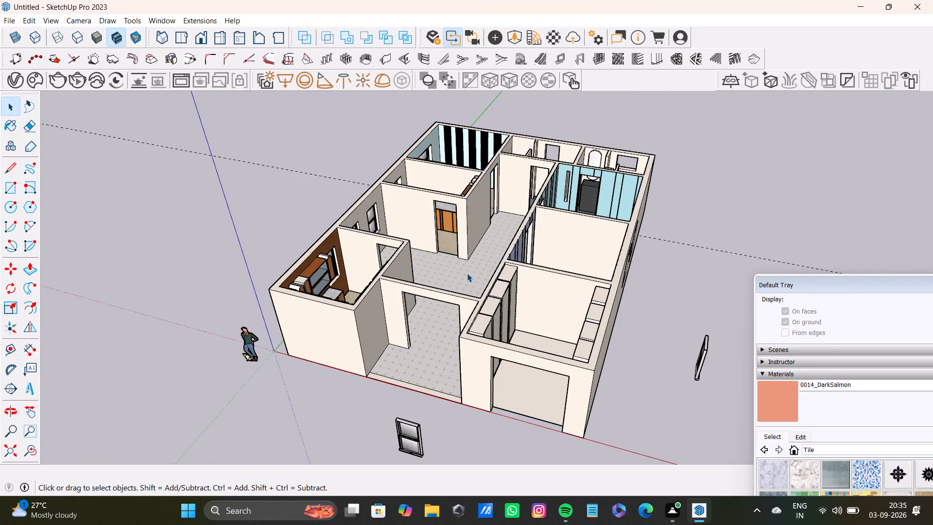
# Delete the leftover loose window outside the long wall with the two fitted windows, and clear the selection.
pyautogui.moveTo(639, 336); pyautogui.dragTo(446, 273, button='middle')
pyautogui.moveTo(460, 241); pyautogui.dragTo(532, 372)
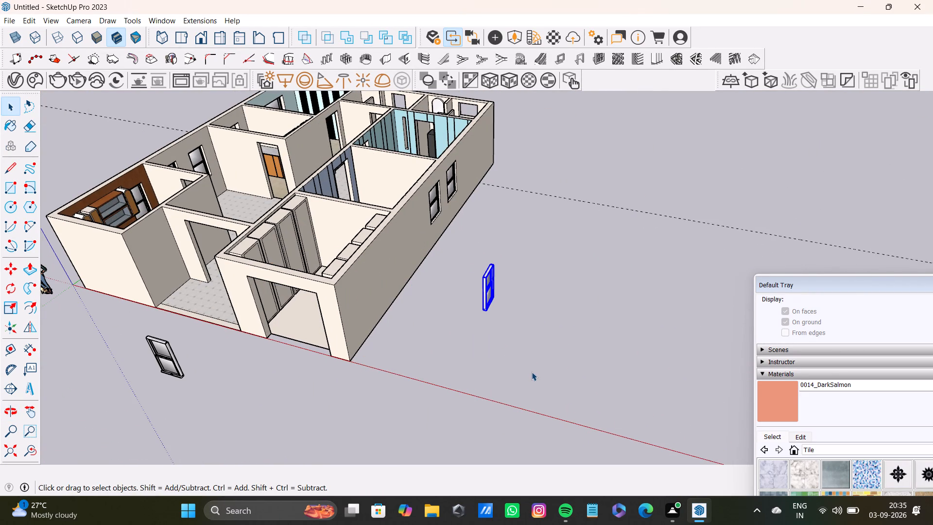
pyautogui.press('Delete')
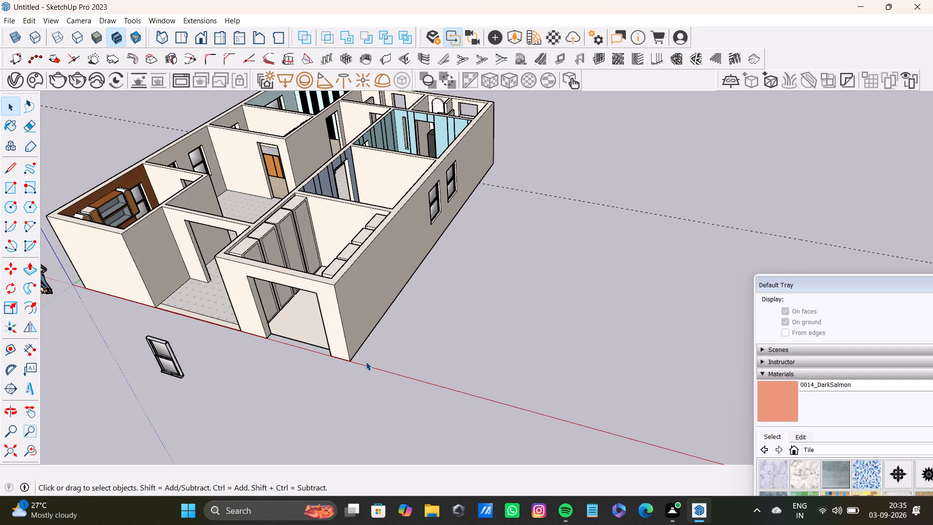
pyautogui.tripleClick(575, 299)
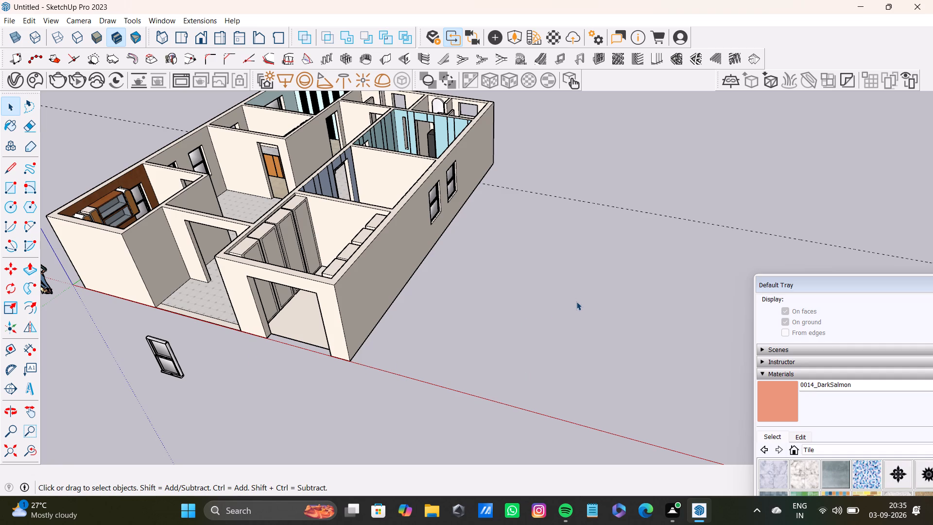
pyautogui.click(576, 301)
pyautogui.click(587, 315)
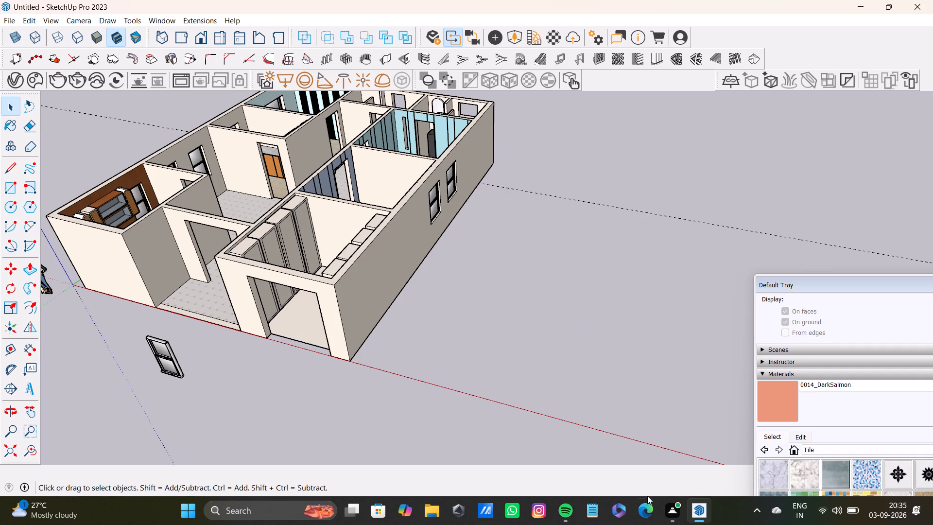
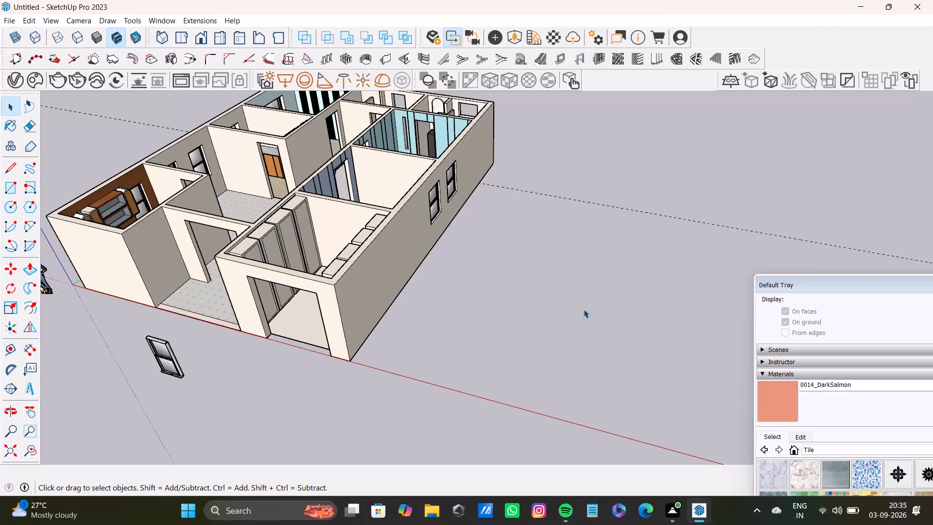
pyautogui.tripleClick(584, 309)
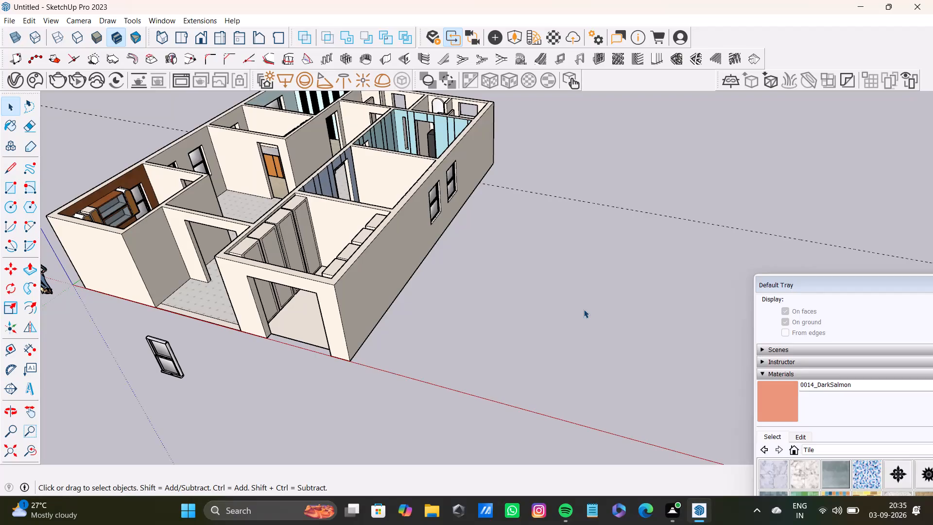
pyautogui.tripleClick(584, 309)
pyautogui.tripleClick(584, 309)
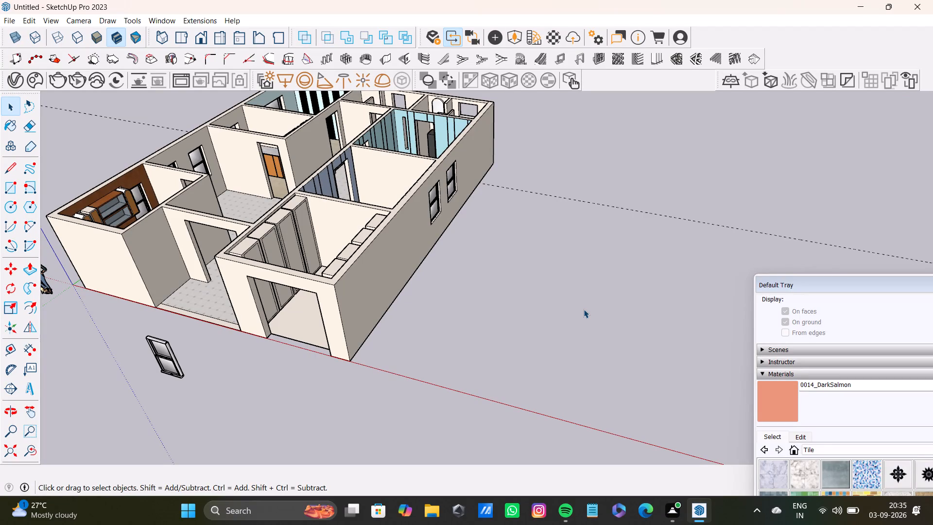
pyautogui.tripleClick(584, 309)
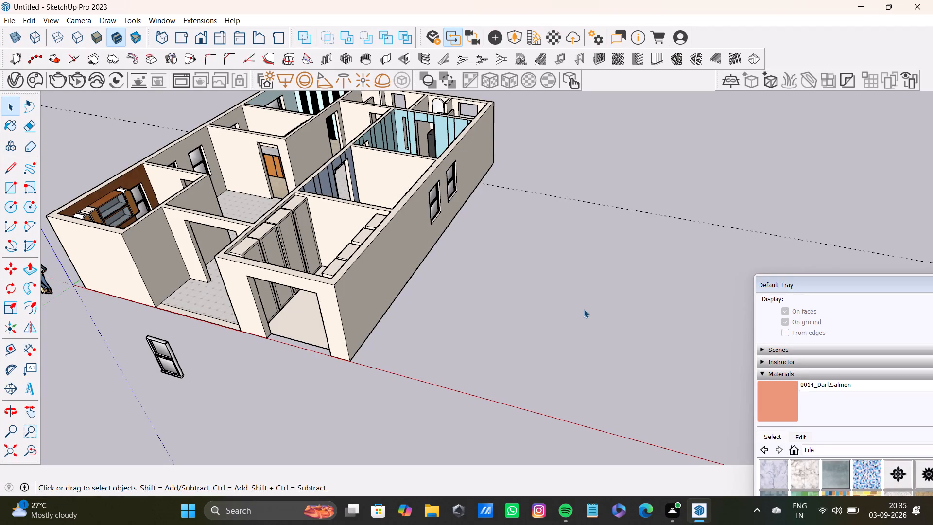
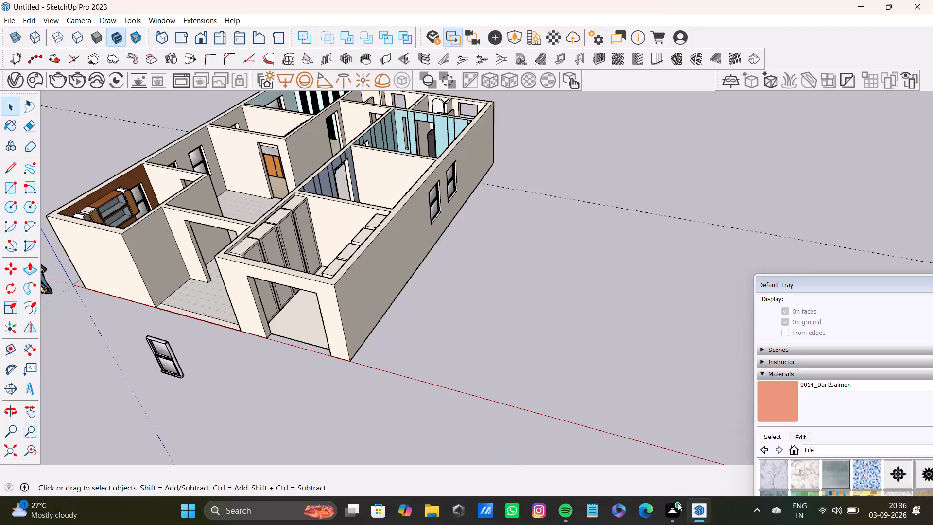
# Delete the loose spare window lying on the ground in front of the house.
pyautogui.scroll(-19, 482, 115)
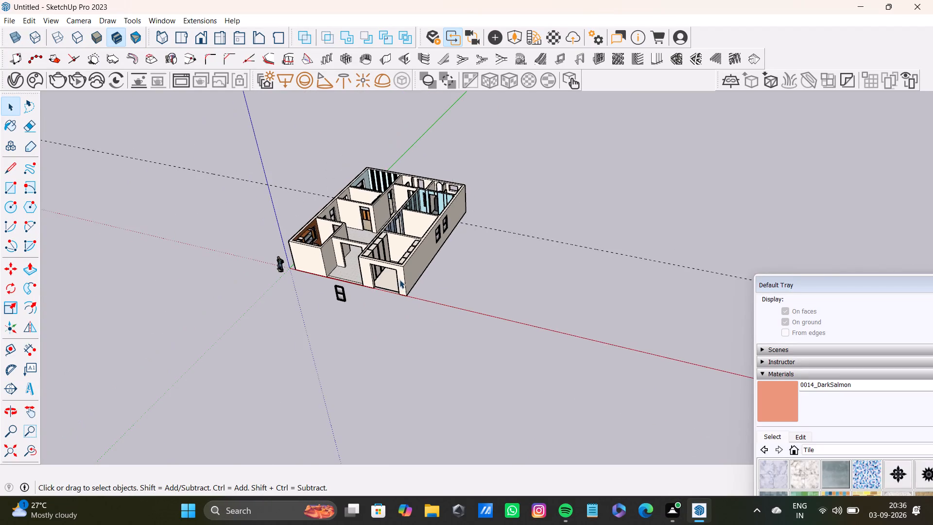
pyautogui.moveTo(399, 279); pyautogui.dragTo(378, 338, button='middle')
pyautogui.moveTo(373, 338); pyautogui.dragTo(433, 362, button='middle')
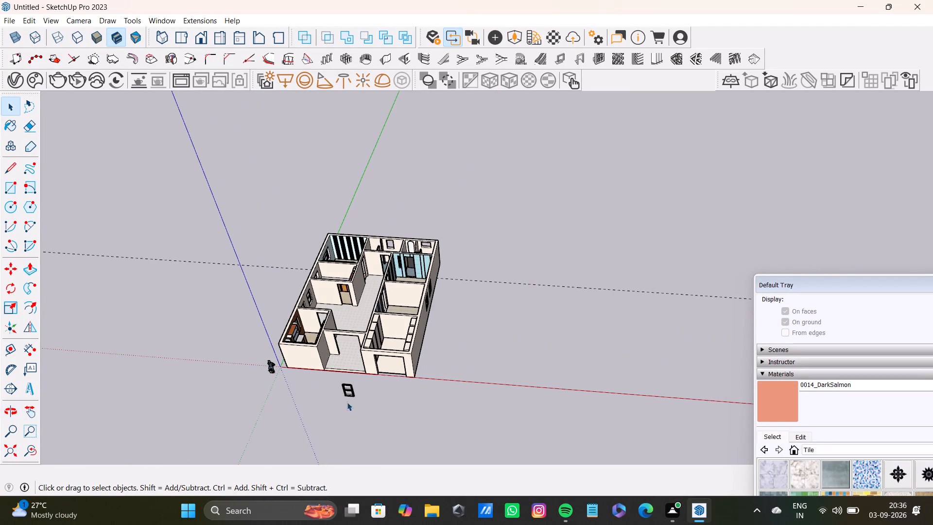
pyautogui.moveTo(331, 377); pyautogui.dragTo(376, 424)
pyautogui.press('Delete')
# Close the floating Default Tray that covers part of the modelling area.
pyautogui.scroll(1, 376, 423)
pyautogui.moveTo(833, 287); pyautogui.dragTo(572, 97)
pyautogui.click(793, 97)
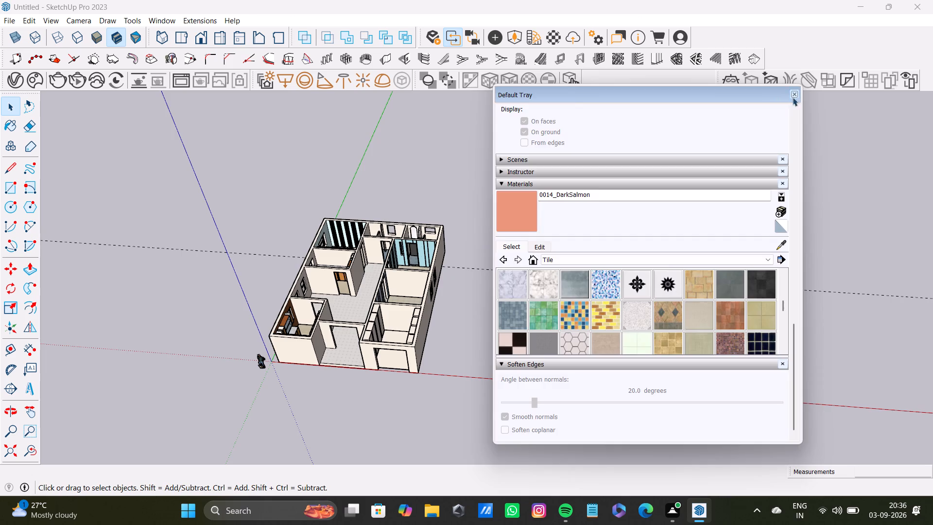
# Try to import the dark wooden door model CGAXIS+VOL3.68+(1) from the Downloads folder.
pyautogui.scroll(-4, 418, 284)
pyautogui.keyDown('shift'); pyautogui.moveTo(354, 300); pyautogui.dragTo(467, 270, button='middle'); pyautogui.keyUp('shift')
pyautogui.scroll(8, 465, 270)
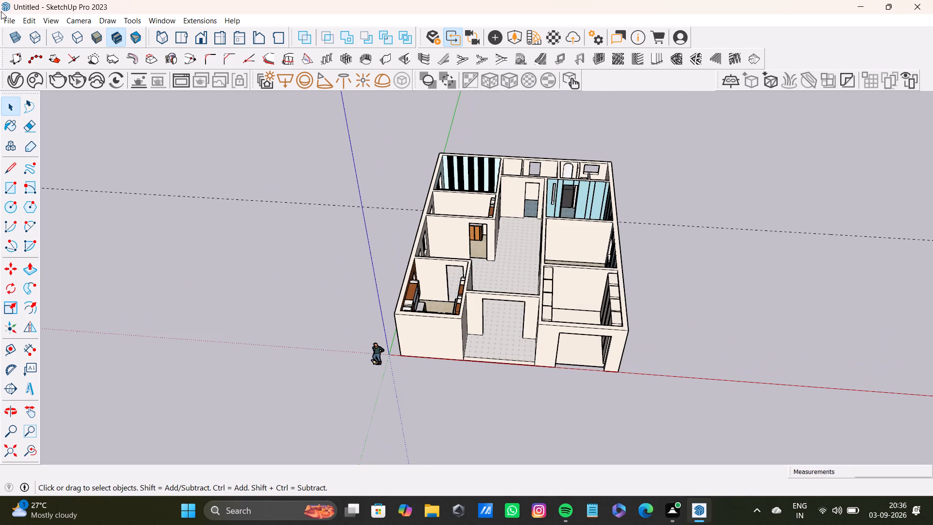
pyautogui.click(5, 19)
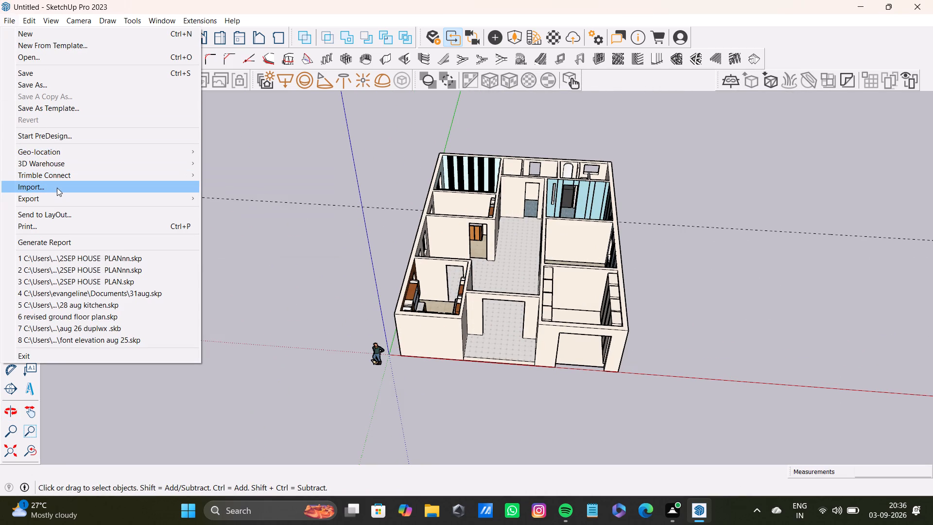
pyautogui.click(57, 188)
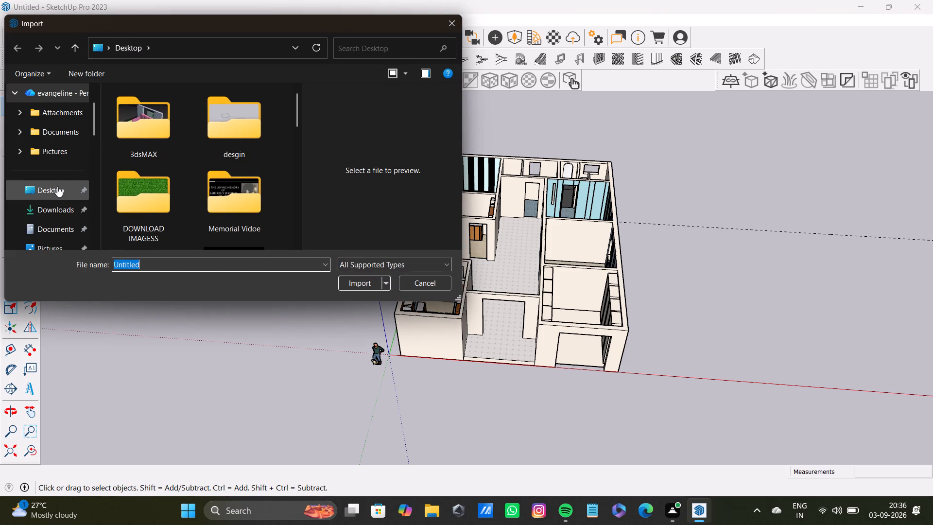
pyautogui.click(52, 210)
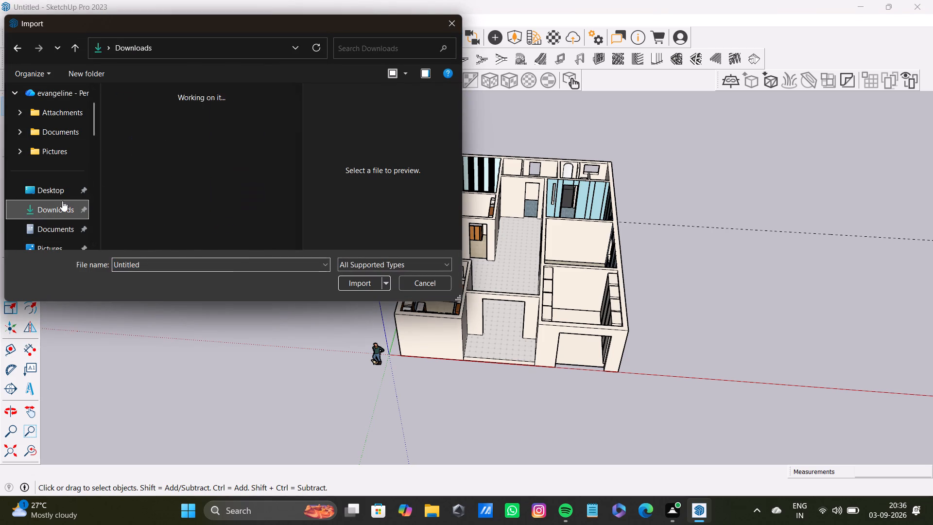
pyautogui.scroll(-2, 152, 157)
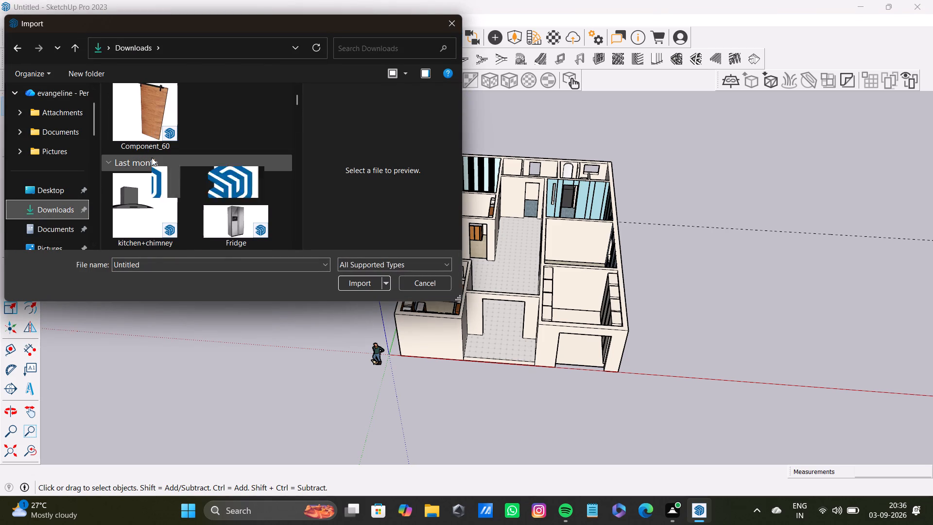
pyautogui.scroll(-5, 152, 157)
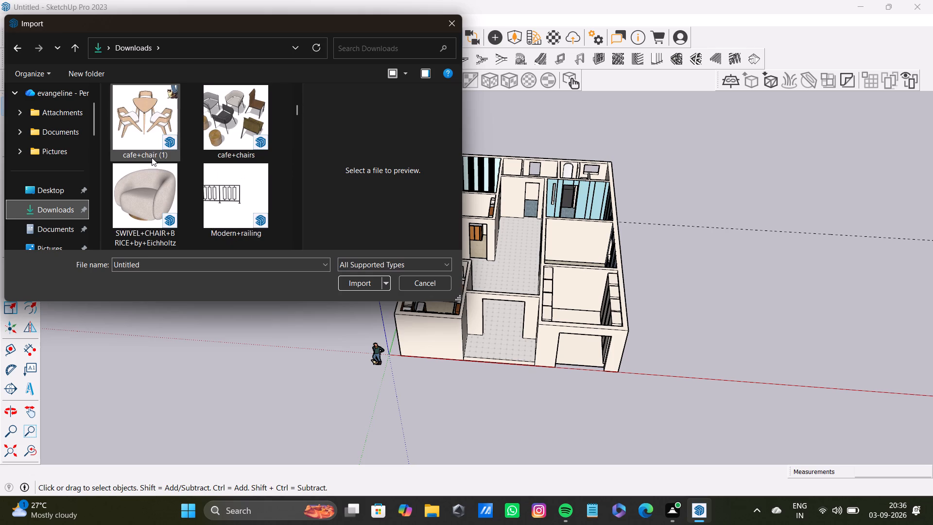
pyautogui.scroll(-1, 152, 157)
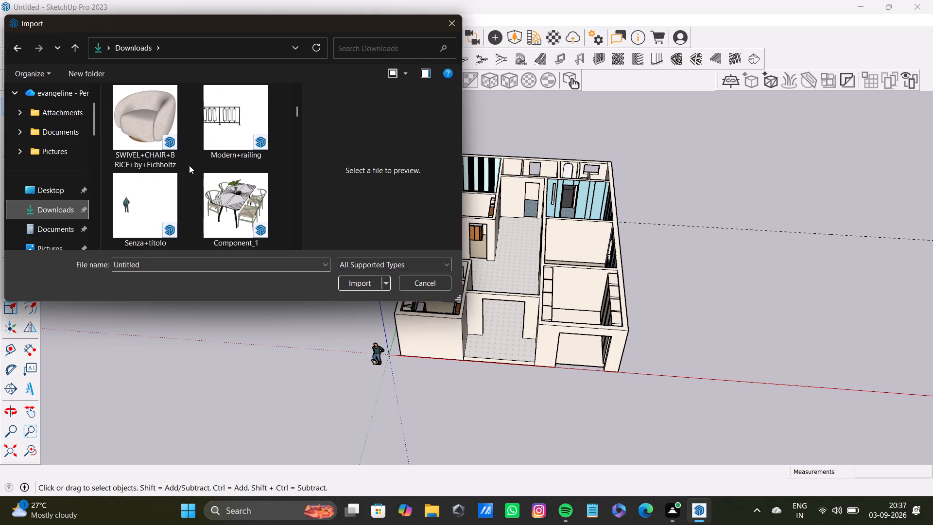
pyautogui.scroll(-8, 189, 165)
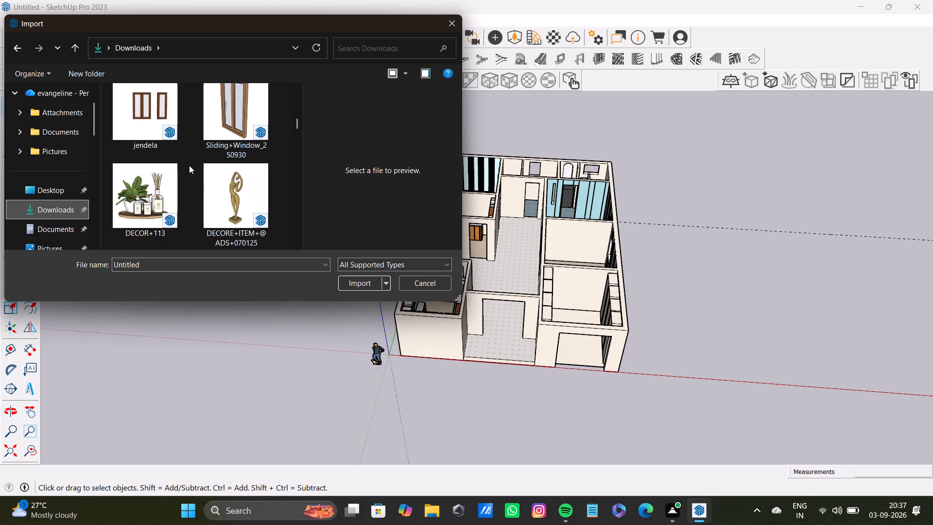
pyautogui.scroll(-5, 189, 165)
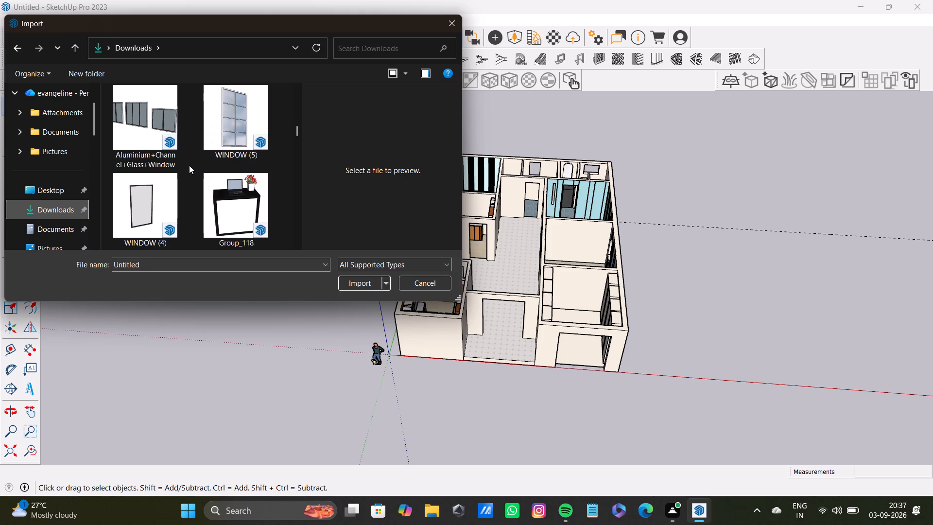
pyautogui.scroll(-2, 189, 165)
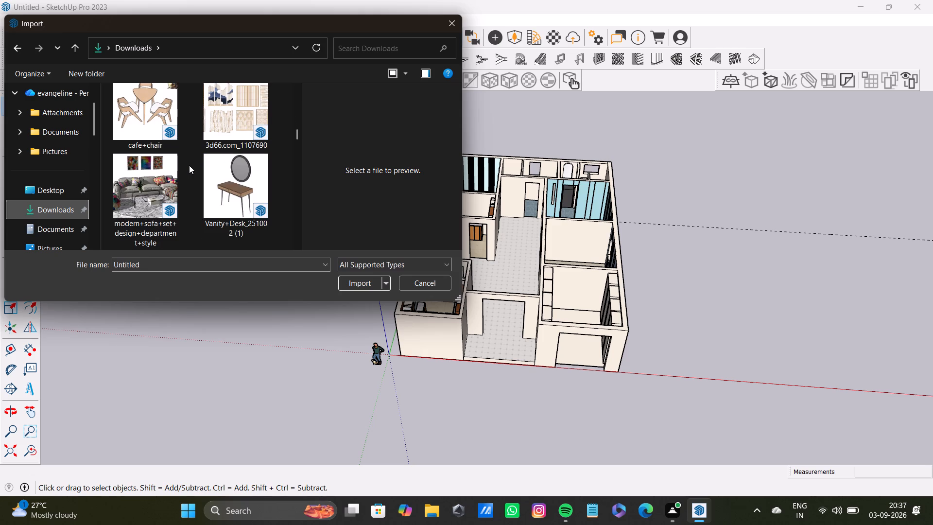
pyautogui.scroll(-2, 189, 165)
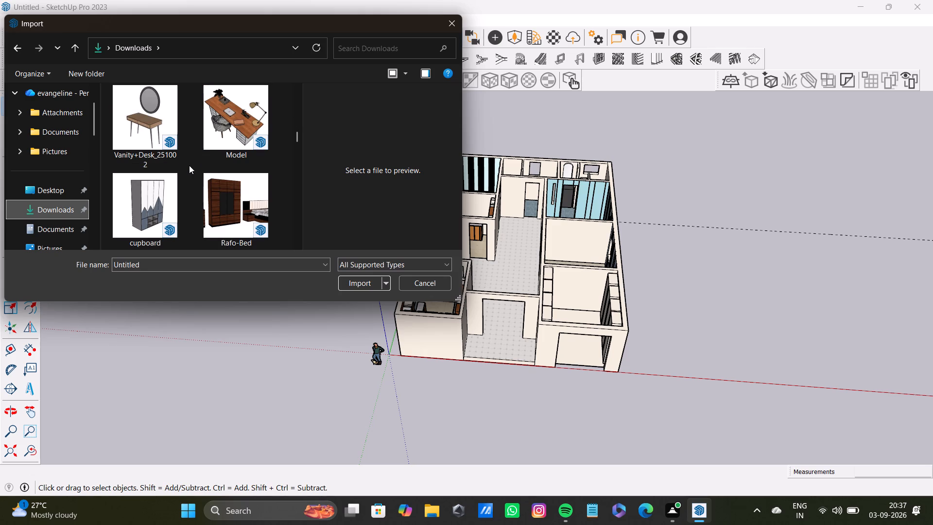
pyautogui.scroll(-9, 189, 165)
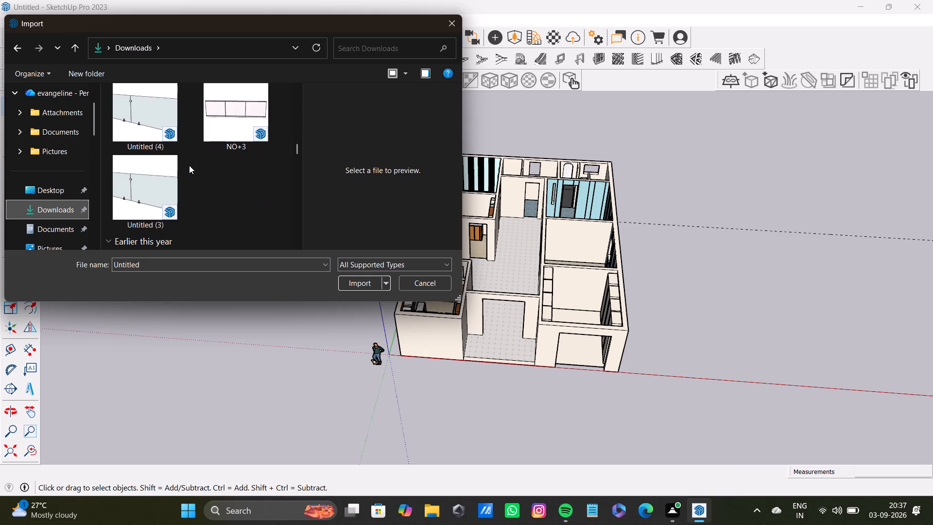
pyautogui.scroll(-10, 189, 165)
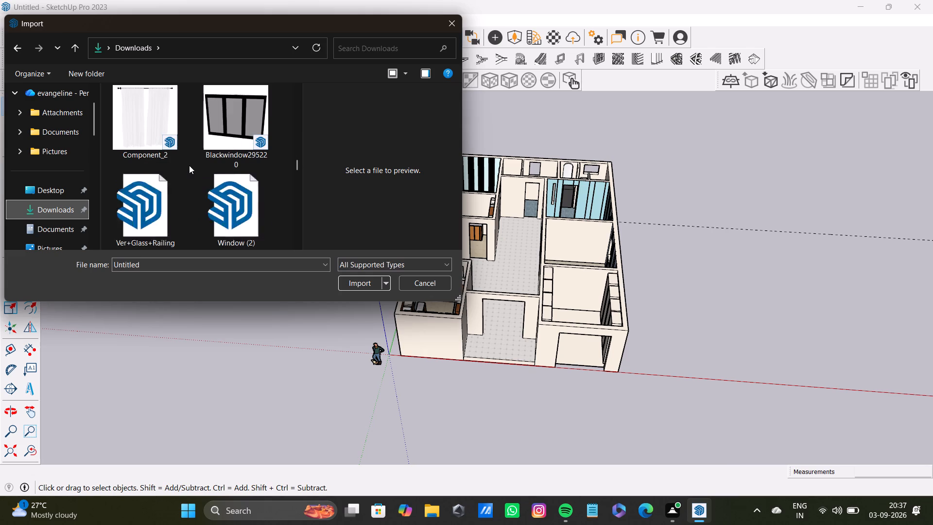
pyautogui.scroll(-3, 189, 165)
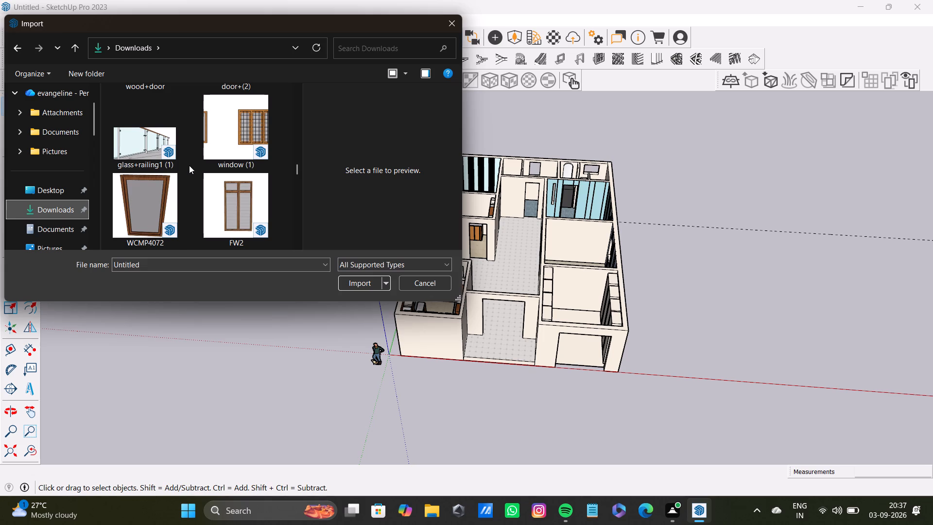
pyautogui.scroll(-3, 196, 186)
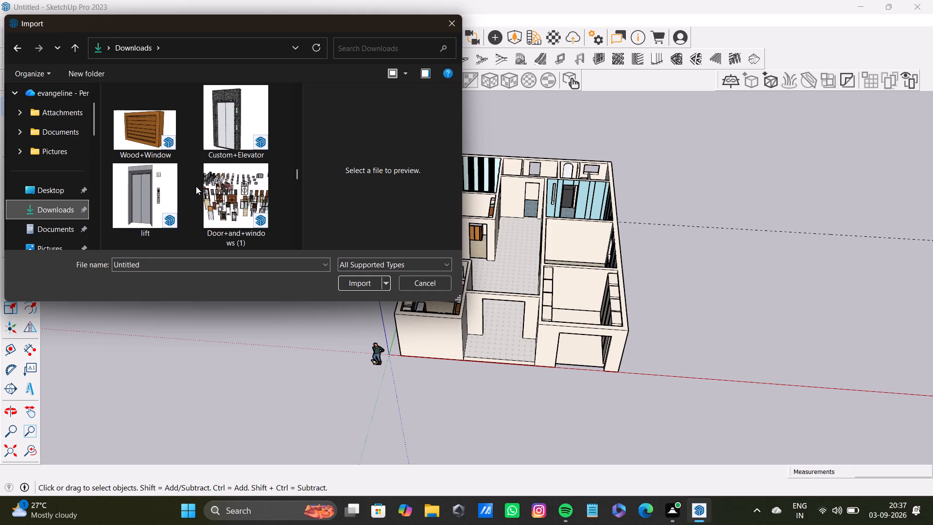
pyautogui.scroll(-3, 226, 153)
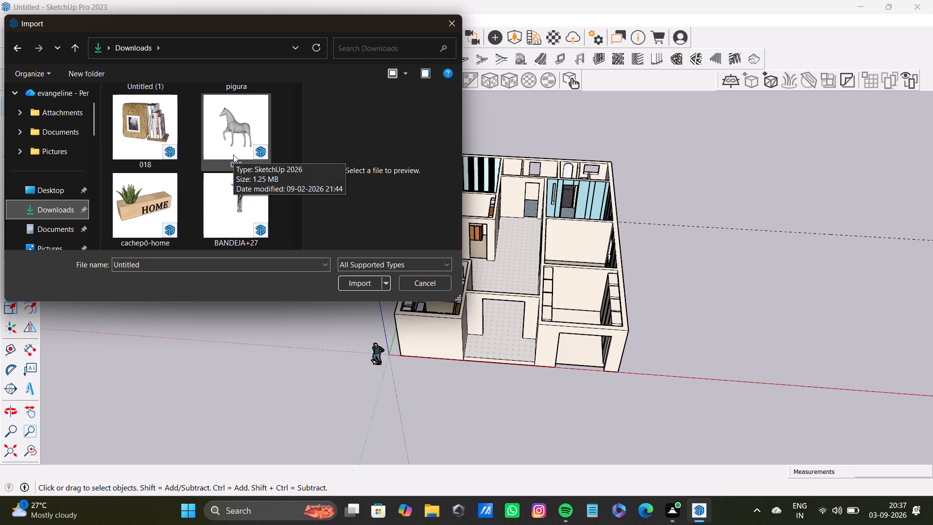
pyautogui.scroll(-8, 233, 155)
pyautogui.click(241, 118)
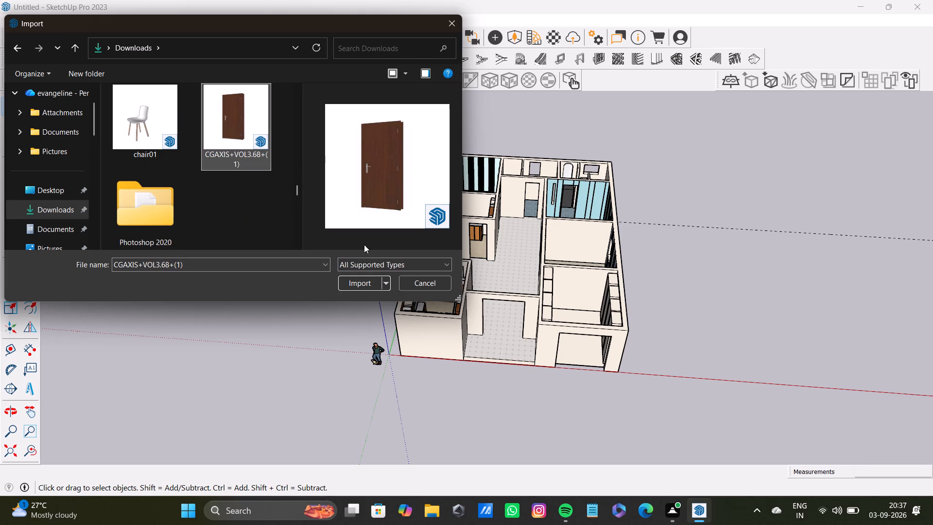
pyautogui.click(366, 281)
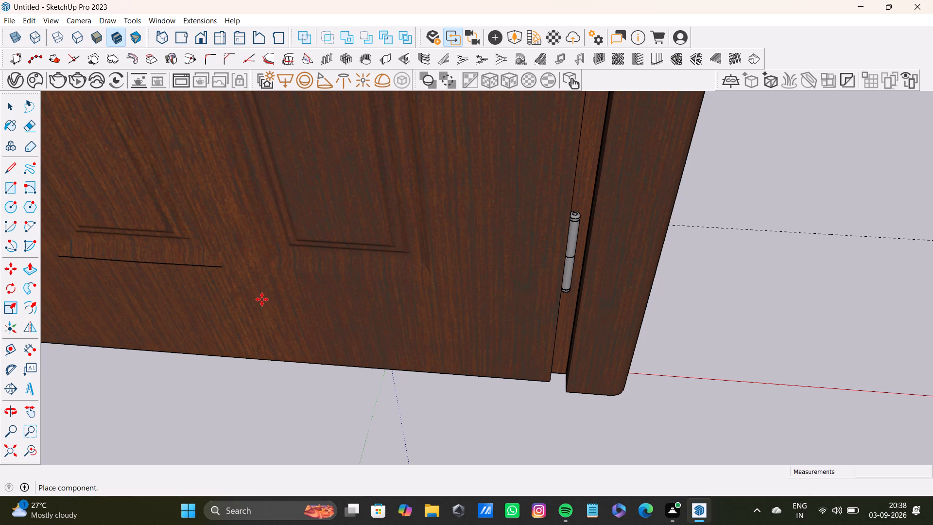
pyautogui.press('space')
# Look over the area around the house for the imported door, finishing with the whole model fitted in view.
pyautogui.scroll(-9, 305, 265)
pyautogui.scroll(5, 341, 307)
pyautogui.scroll(-8, 341, 284)
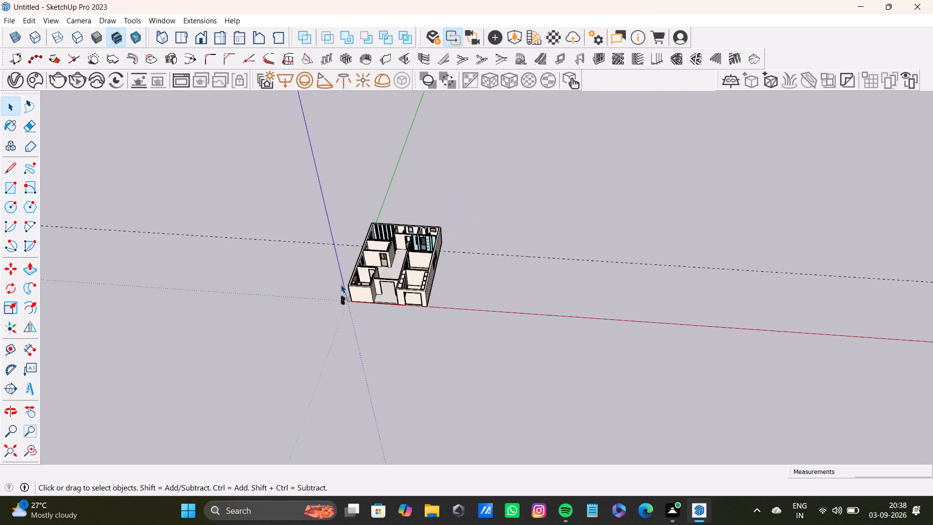
pyautogui.scroll(-20, 341, 284)
pyautogui.scroll(-19, 341, 284)
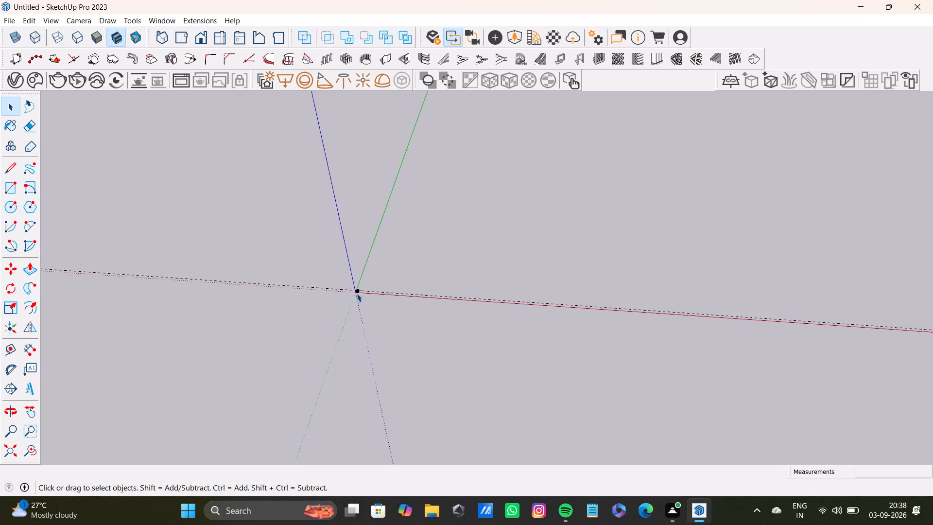
pyautogui.scroll(20, 357, 293)
pyautogui.scroll(20, 357, 293)
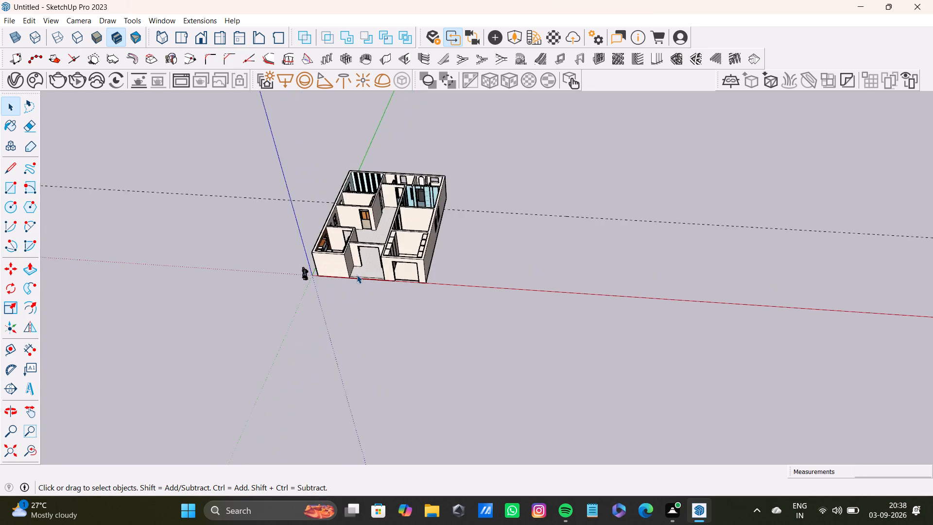
pyautogui.scroll(12, 357, 275)
pyautogui.moveTo(349, 253); pyautogui.dragTo(323, 297, button='middle')
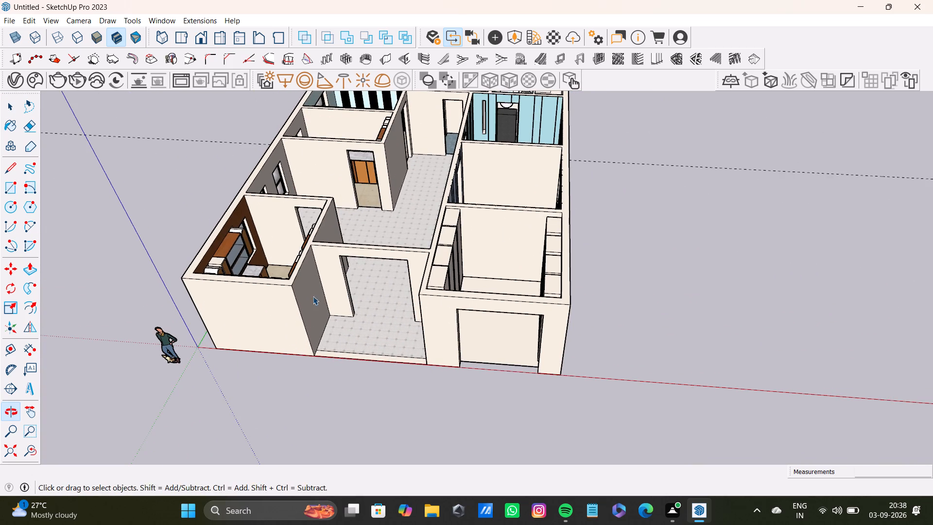
pyautogui.moveTo(267, 299); pyautogui.dragTo(723, 287, button='middle')
pyautogui.scroll(-20, 552, 291)
pyautogui.scroll(-1, 552, 291)
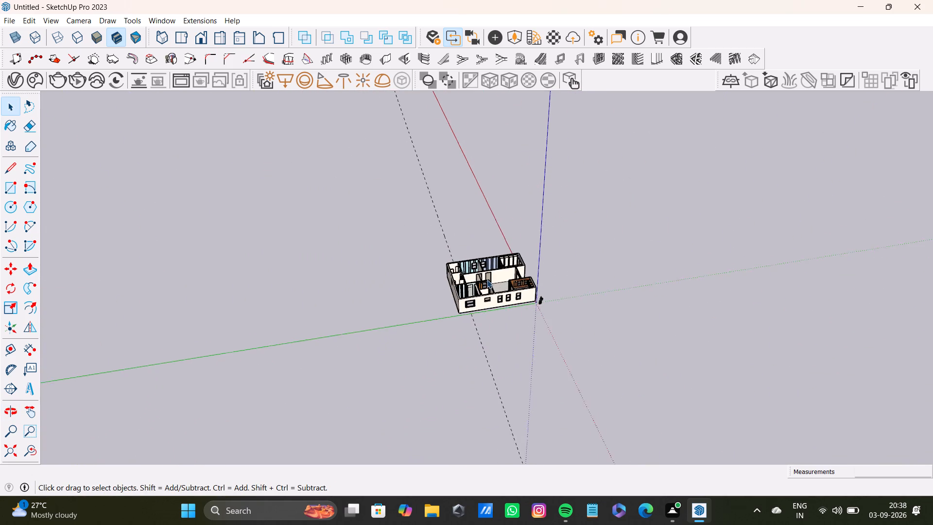
pyautogui.scroll(-20, 487, 280)
pyautogui.scroll(-17, 487, 280)
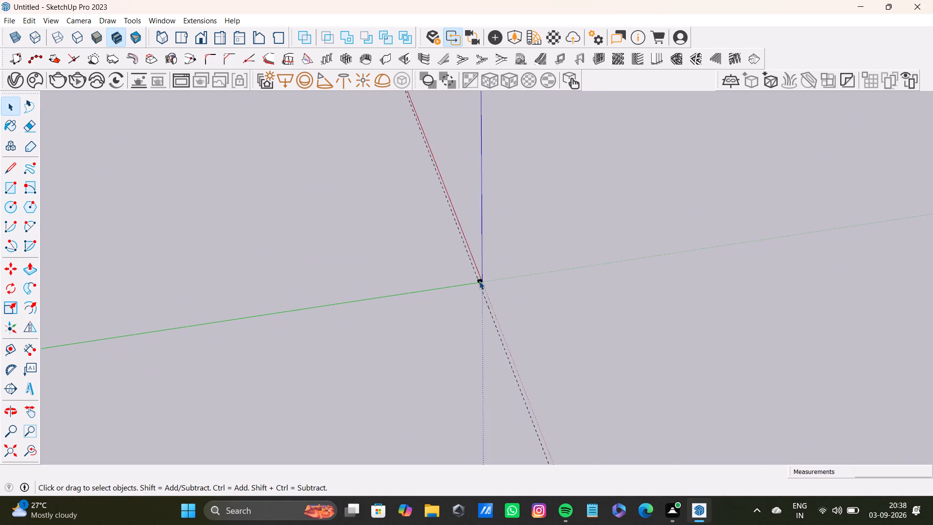
pyautogui.scroll(-20, 479, 281)
pyautogui.scroll(-17, 479, 281)
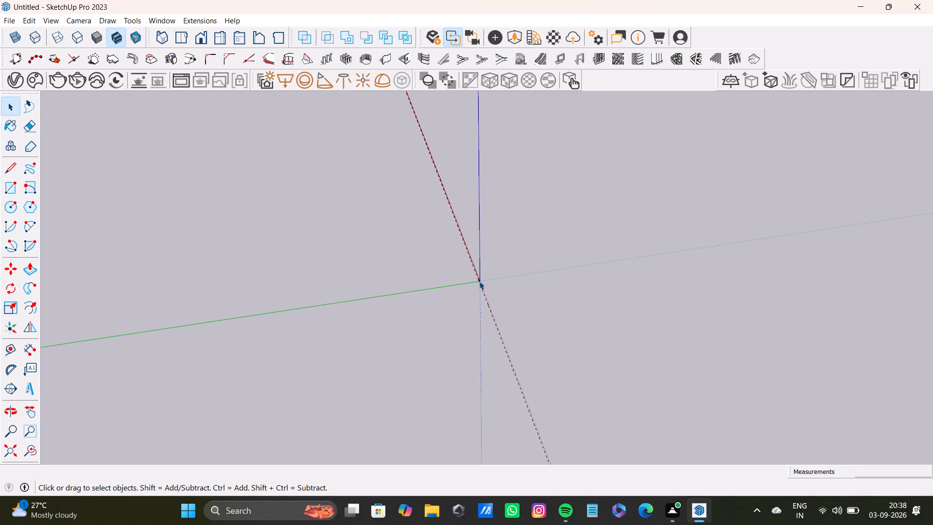
pyautogui.scroll(-15, 479, 281)
pyautogui.scroll(9, 479, 281)
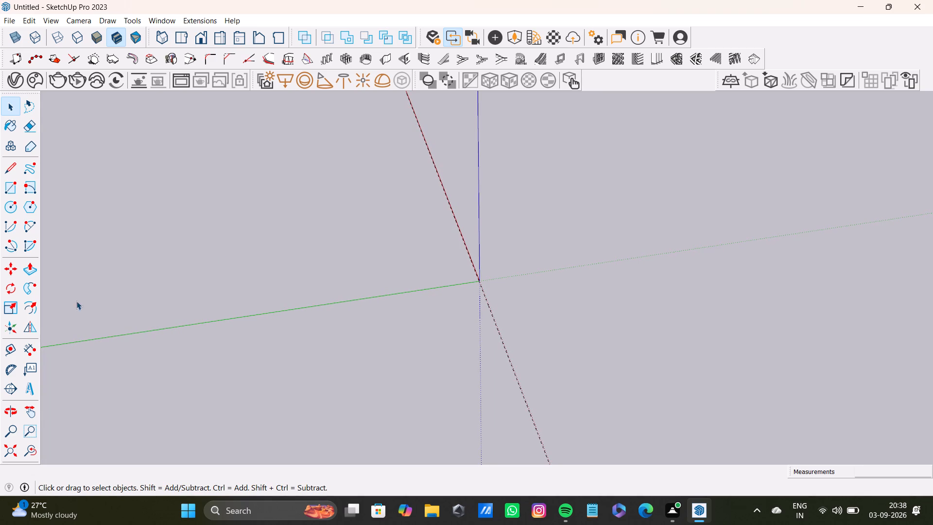
pyautogui.click(11, 449)
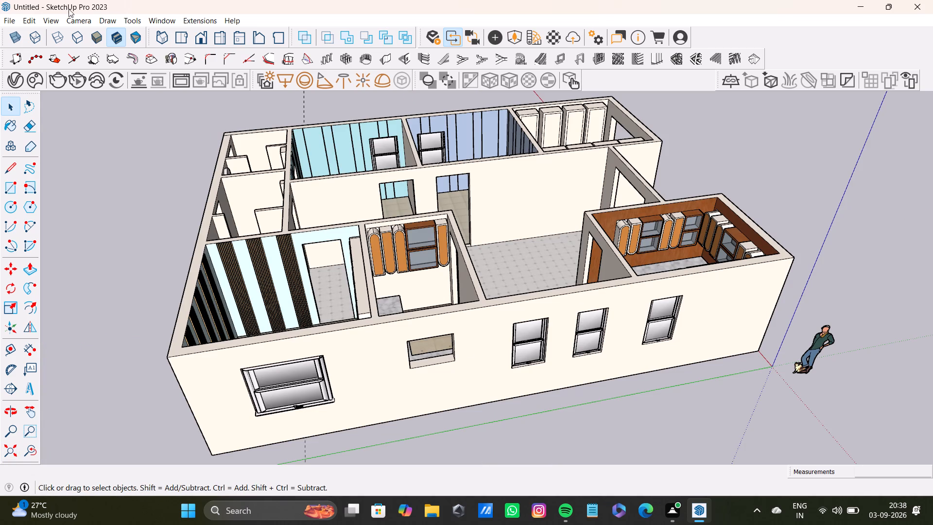
# Import the dark wooden door model CGAXIS+VOL3.68+(1) from the Downloads folder and place it on open ground beside the house.
pyautogui.click(9, 19)
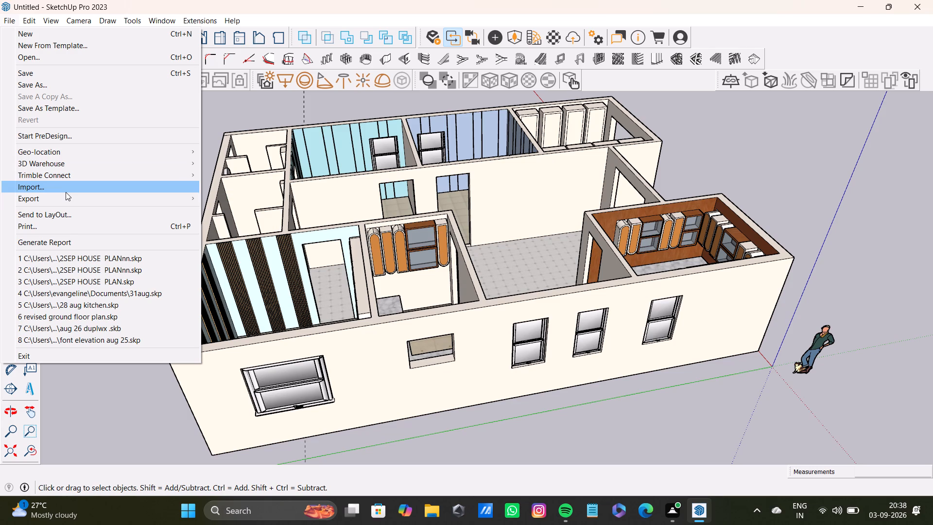
pyautogui.click(66, 192)
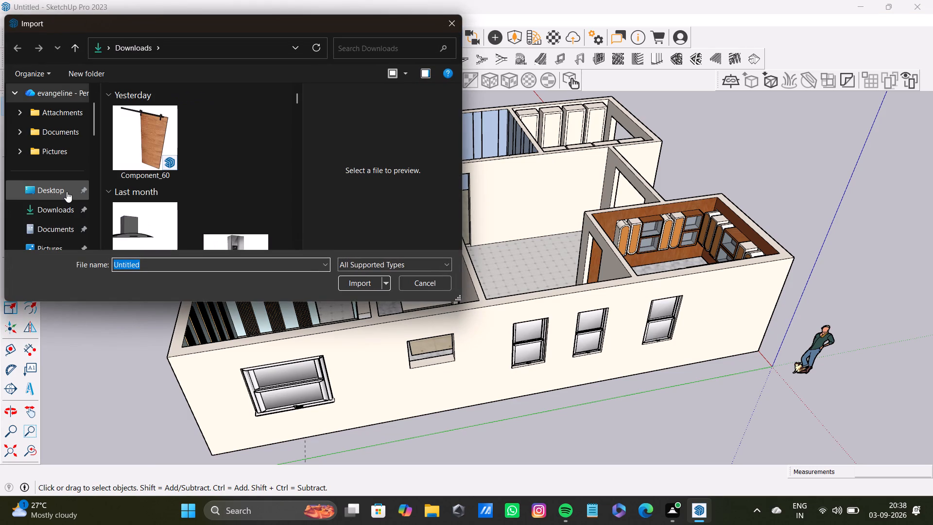
pyautogui.scroll(-8, 195, 175)
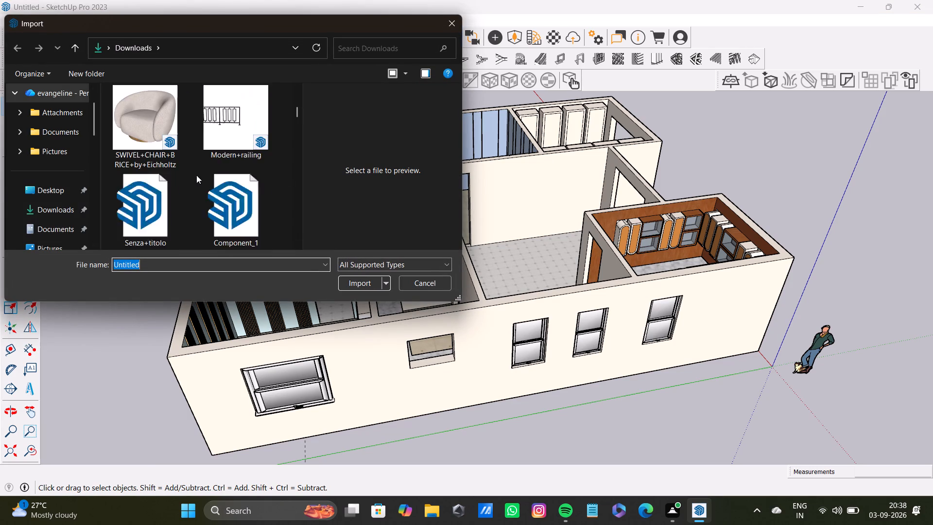
pyautogui.scroll(-11, 196, 175)
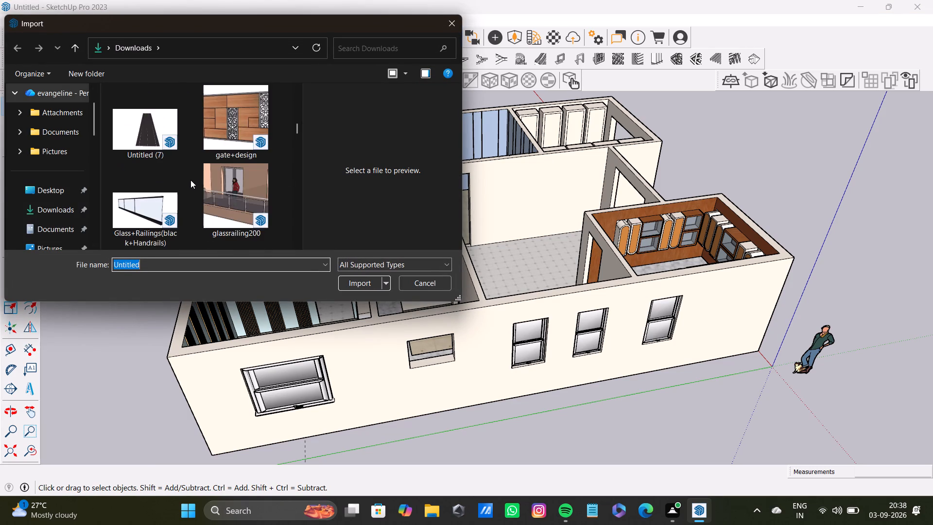
pyautogui.scroll(-15, 190, 180)
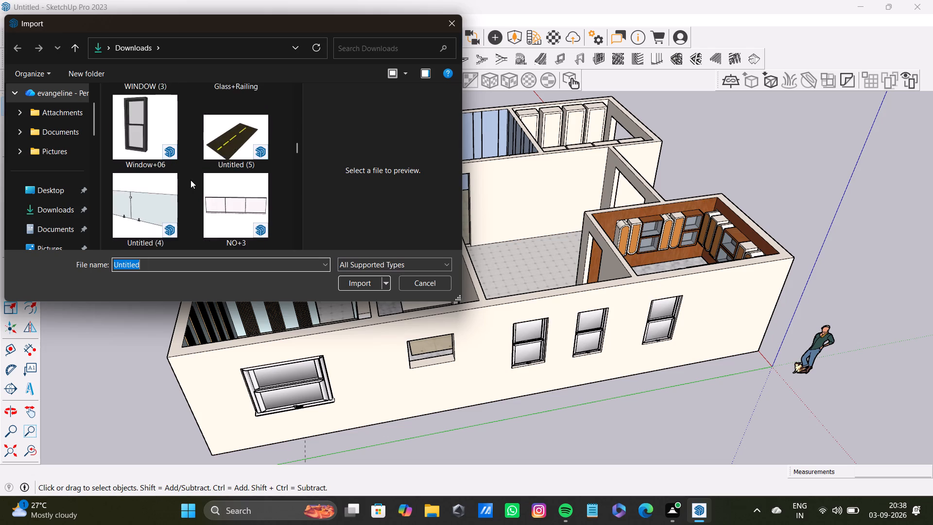
pyautogui.scroll(-19, 190, 180)
pyautogui.scroll(-3, 190, 177)
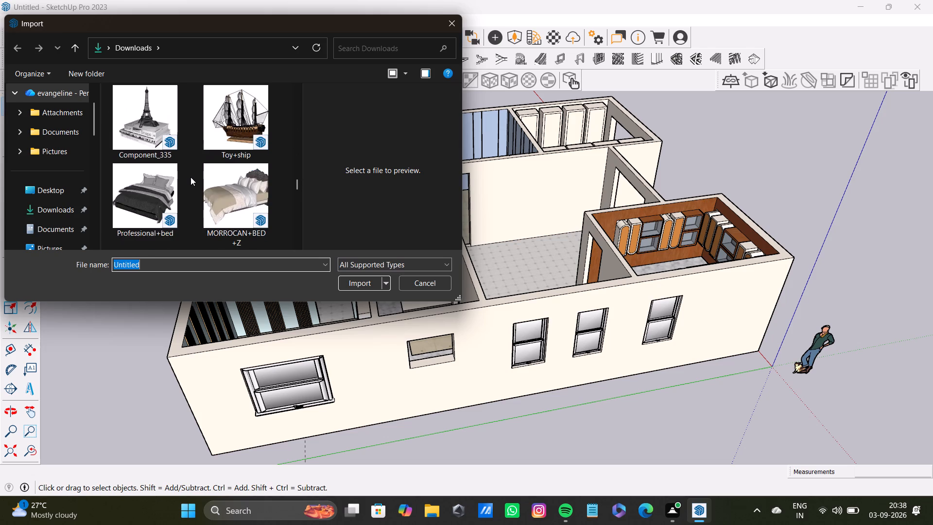
pyautogui.scroll(-10, 190, 177)
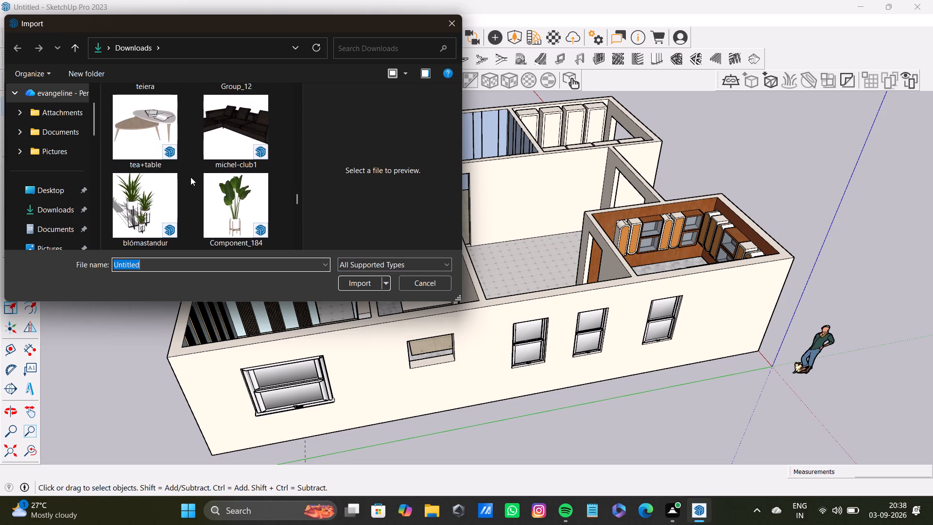
pyautogui.scroll(-6, 190, 177)
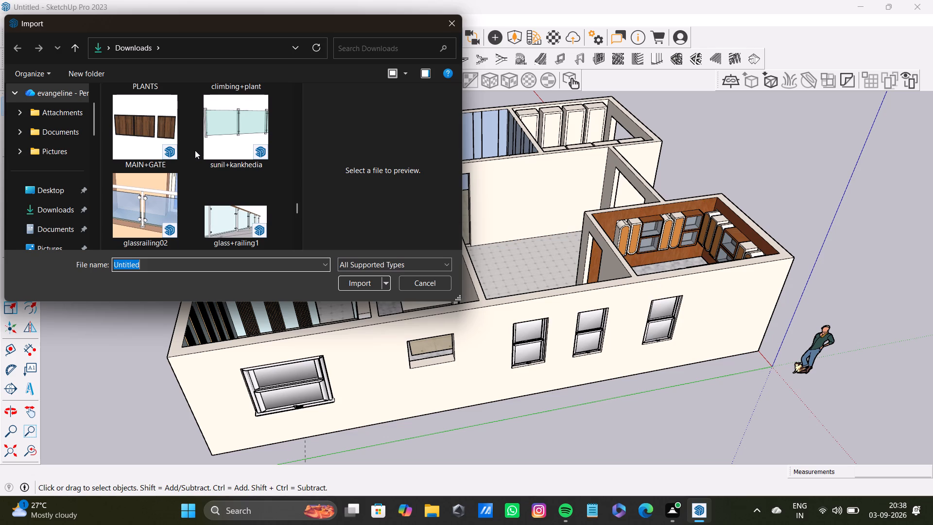
pyautogui.scroll(-3, 197, 145)
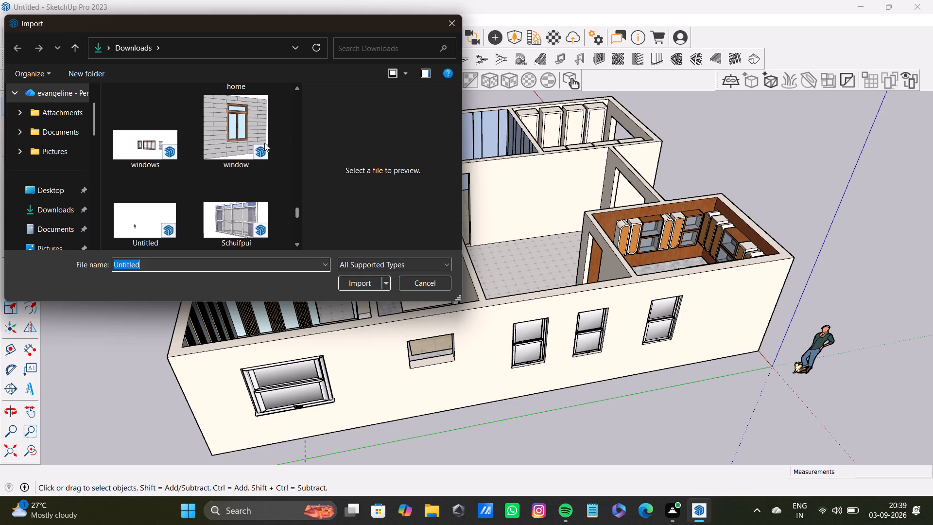
pyautogui.scroll(-13, 182, 154)
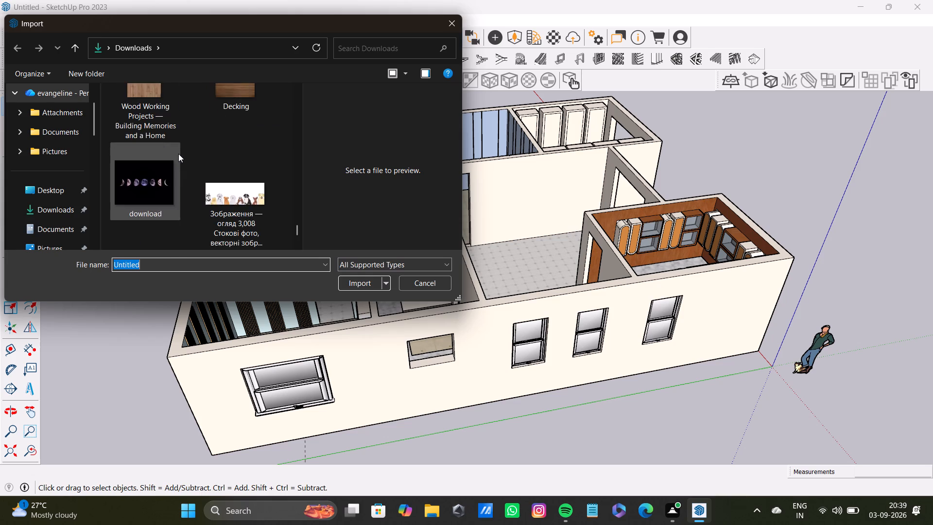
pyautogui.scroll(-9, 178, 154)
pyautogui.scroll(10, 178, 154)
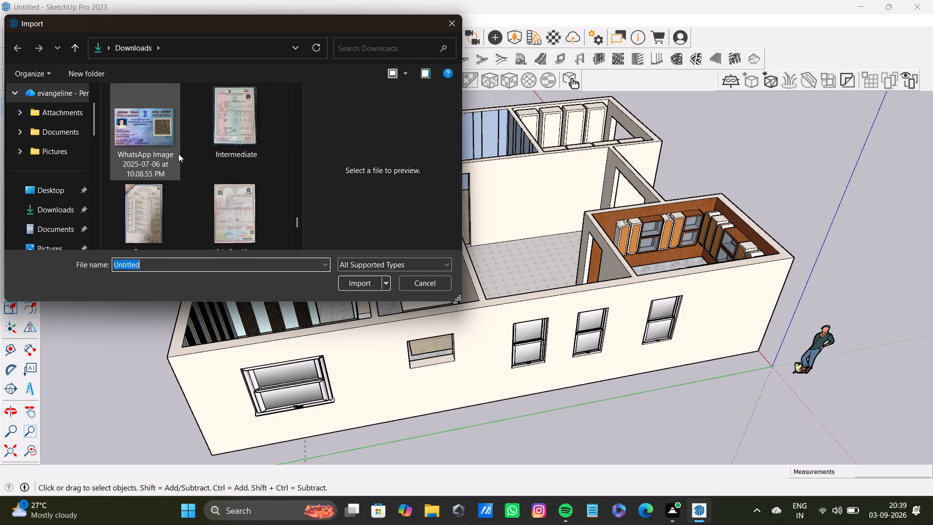
pyautogui.scroll(15, 178, 154)
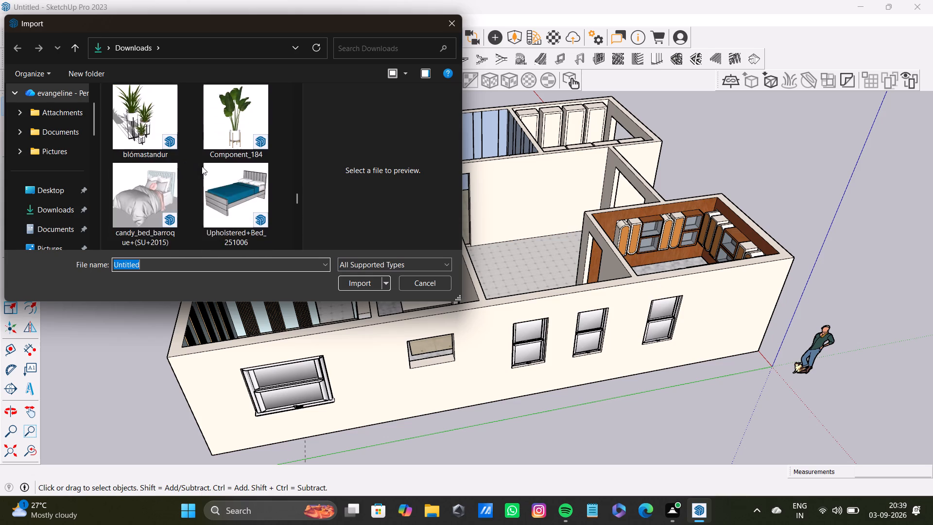
pyautogui.scroll(7, 259, 193)
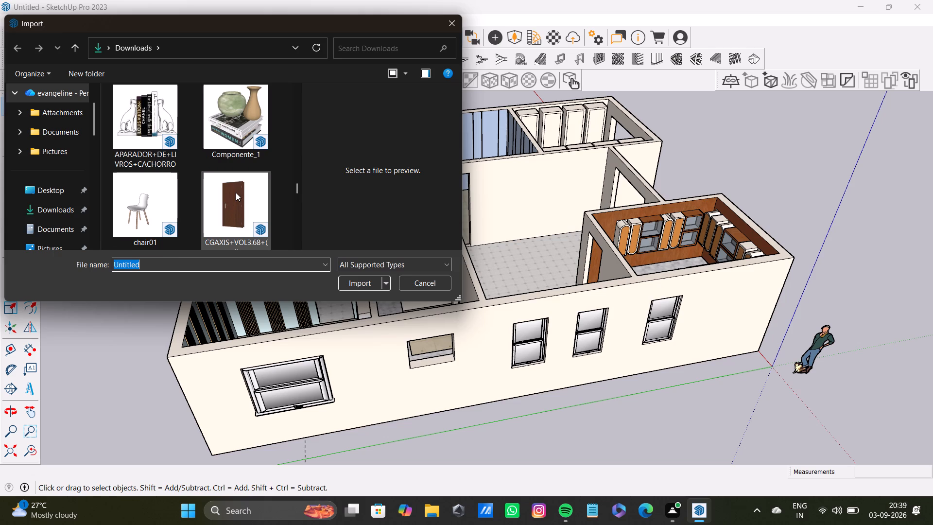
pyautogui.click(236, 192)
pyautogui.click(352, 283)
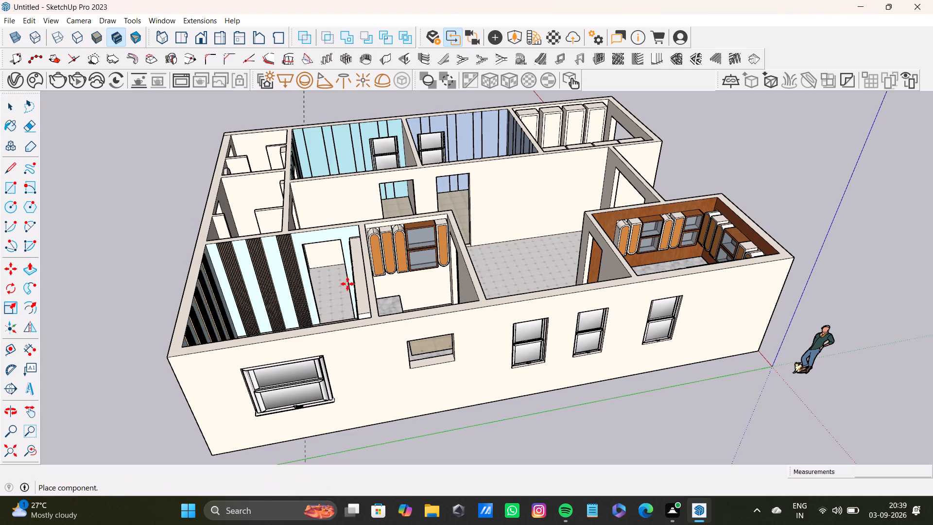
pyautogui.scroll(-16, 299, 277)
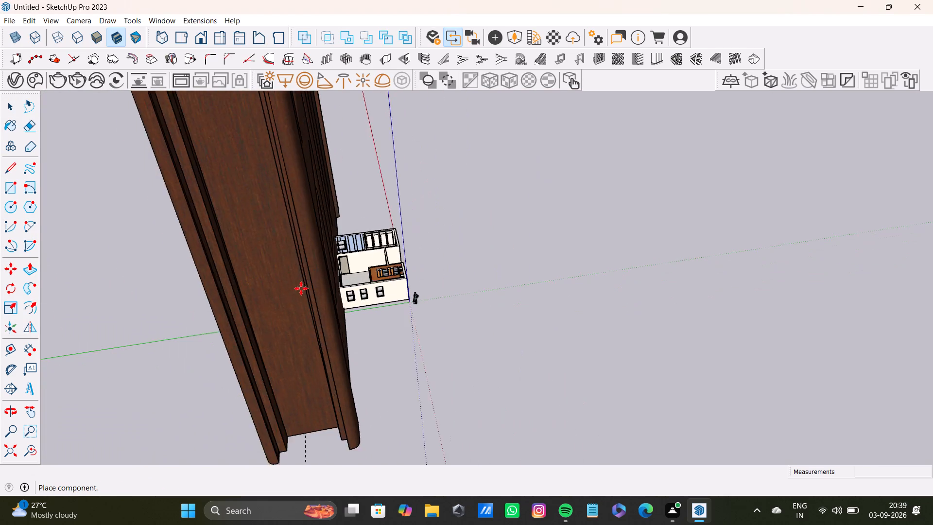
pyautogui.scroll(-7, 301, 288)
pyautogui.click(536, 273)
# Shrink the oversized imported door uniformly in two passes, by factors of about 0.13 and about 0.35.
pyautogui.scroll(-7, 512, 326)
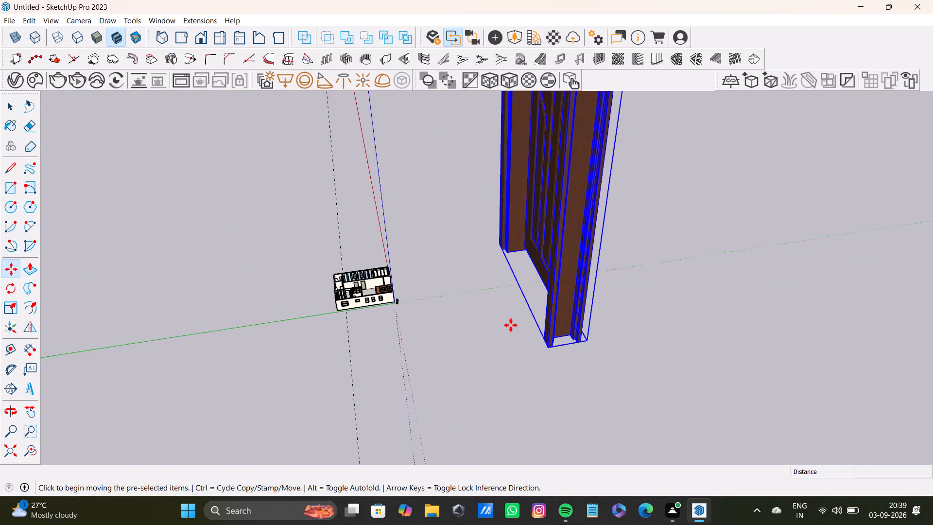
pyautogui.scroll(-13, 511, 325)
pyautogui.press('s')
pyautogui.moveTo(506, 296); pyautogui.dragTo(622, 314, button='middle')
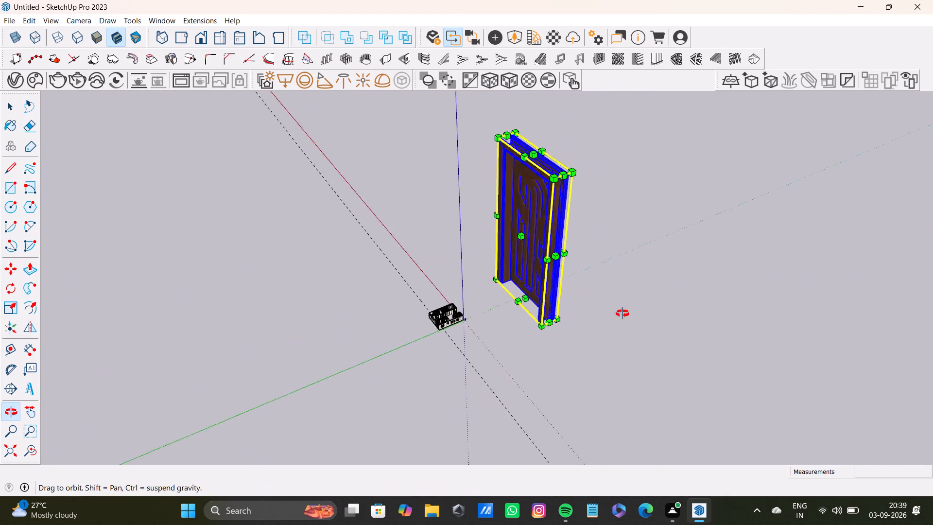
pyautogui.moveTo(622, 314); pyautogui.dragTo(645, 309, button='middle')
pyautogui.scroll(2, 478, 138)
pyautogui.moveTo(509, 130); pyautogui.dragTo(552, 379)
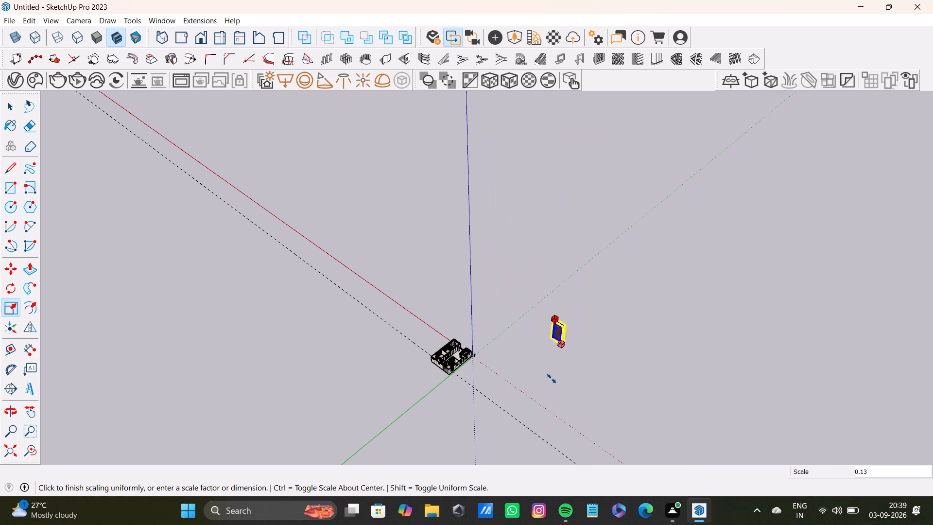
pyautogui.moveTo(552, 379); pyautogui.dragTo(553, 380)
pyautogui.scroll(3, 557, 349)
pyautogui.scroll(-4, 537, 370)
pyautogui.moveTo(531, 368); pyautogui.dragTo(483, 304, button='middle')
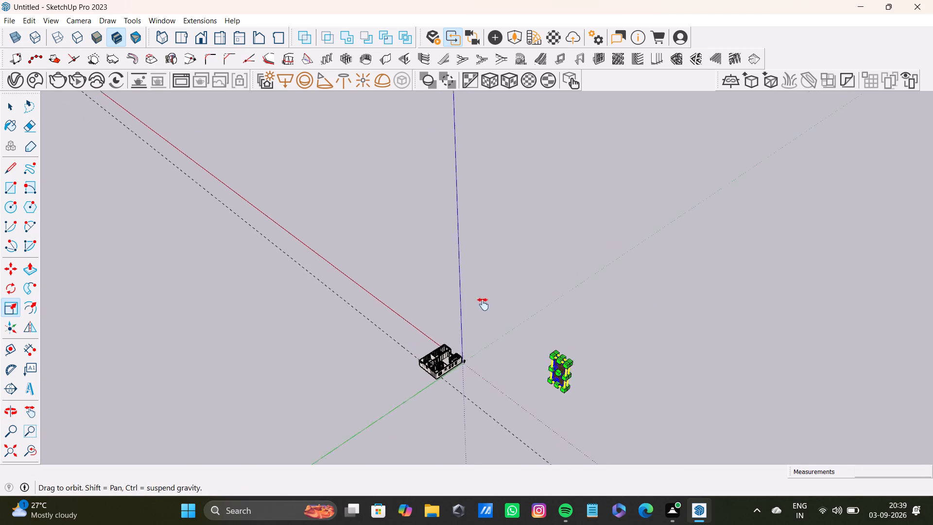
pyautogui.moveTo(483, 304); pyautogui.dragTo(483, 304, button='middle')
pyautogui.scroll(12, 481, 302)
pyautogui.moveTo(455, 323); pyautogui.dragTo(415, 146, button='middle')
pyautogui.scroll(4, 532, 160)
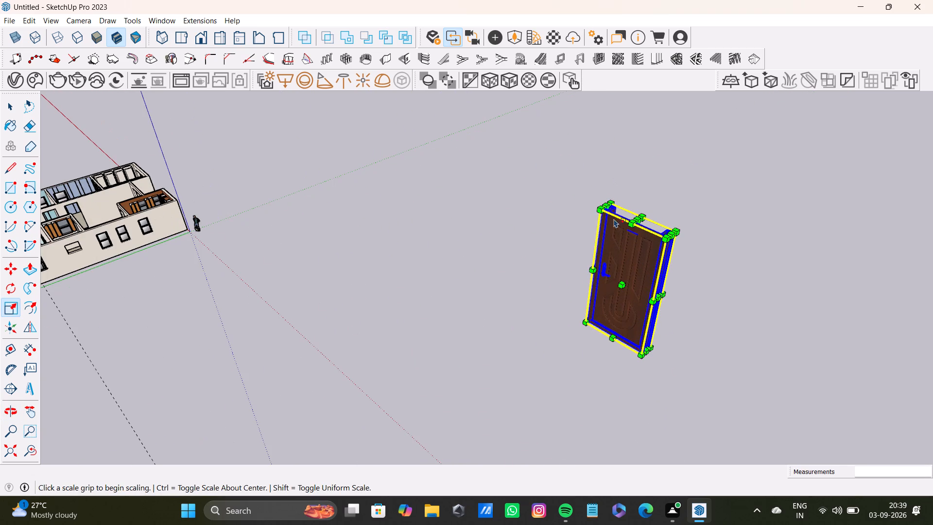
pyautogui.moveTo(613, 202); pyautogui.dragTo(636, 300)
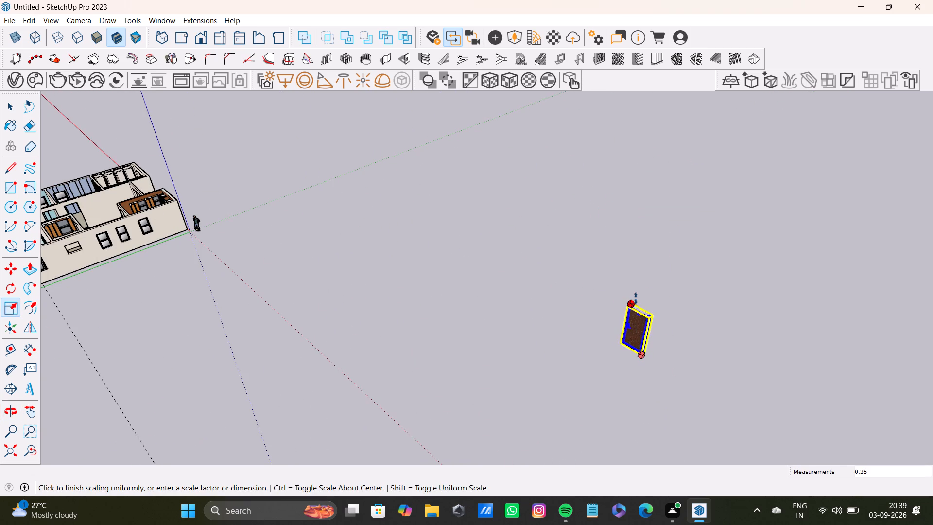
pyautogui.press('space')
# Move the door by its bottom corner to the standing figure at the house's front corner.
pyautogui.press('m')
pyautogui.click(643, 355)
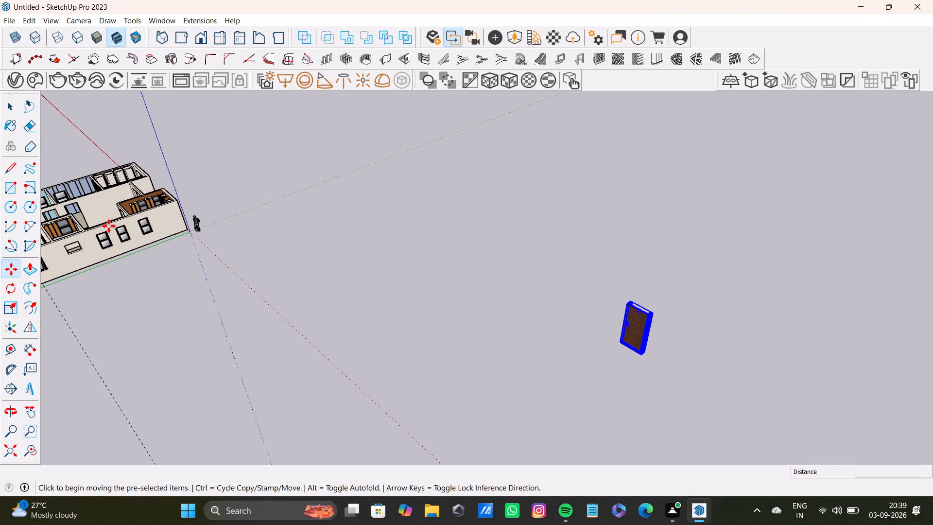
pyautogui.scroll(12, 196, 226)
pyautogui.moveTo(198, 227); pyautogui.dragTo(387, 226, button='middle')
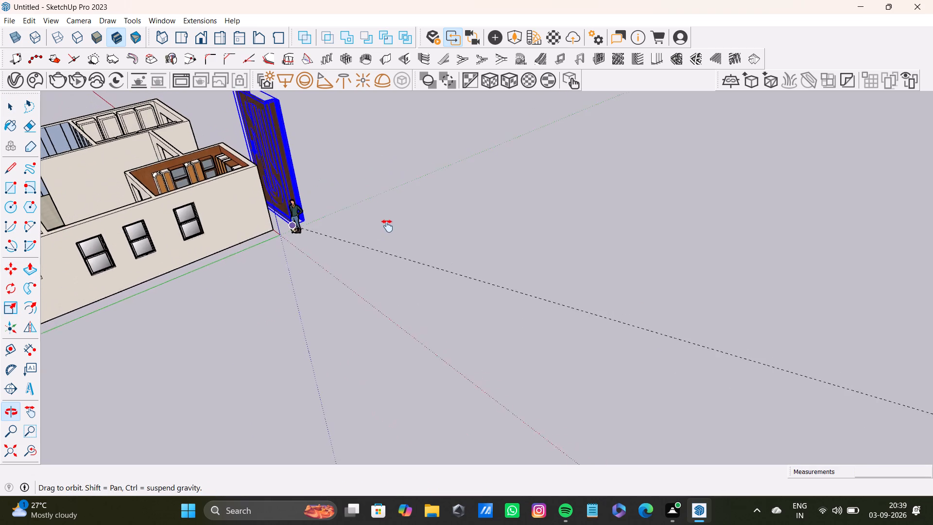
pyautogui.moveTo(387, 226); pyautogui.dragTo(388, 234, button='middle')
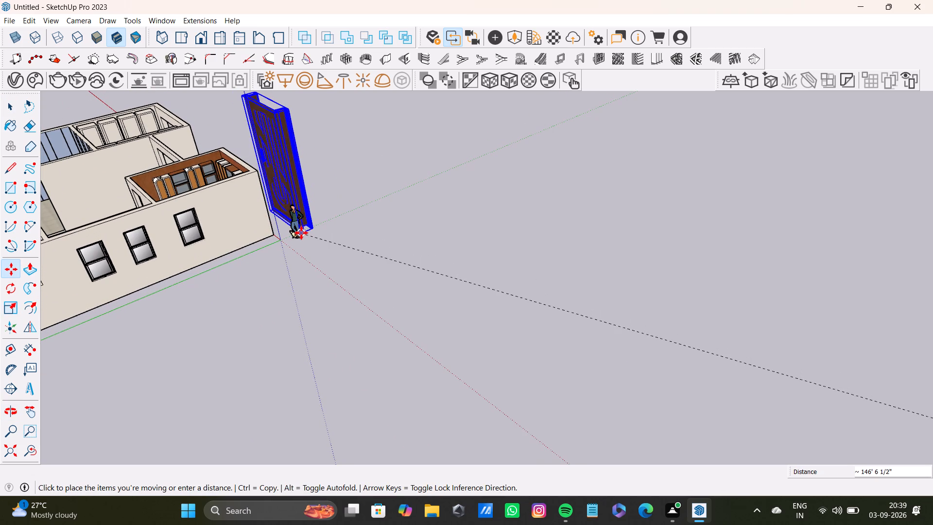
pyautogui.click(301, 233)
# Scale the door beside the figure down uniformly again to about half its size.
pyautogui.moveTo(346, 212); pyautogui.dragTo(169, 186, button='middle')
pyautogui.scroll(2, 434, 175)
pyautogui.moveTo(435, 175); pyautogui.dragTo(227, 167, button='middle')
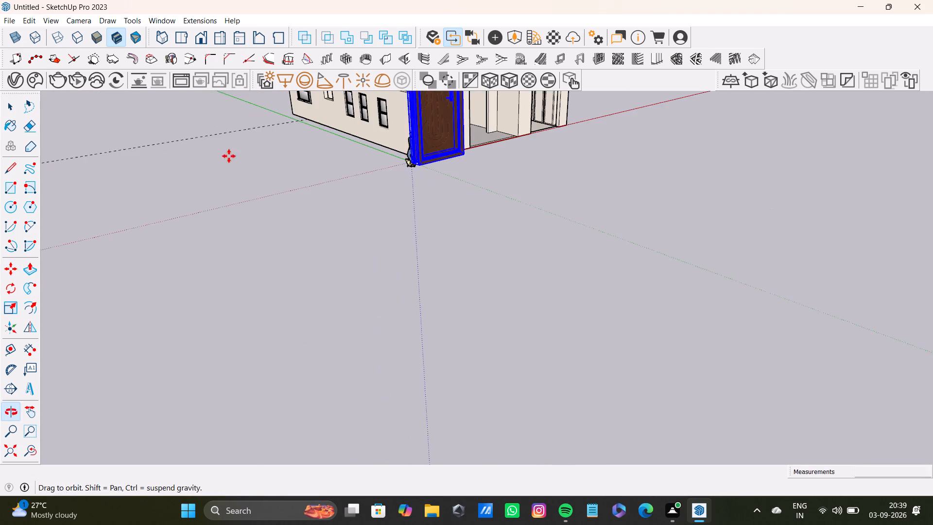
pyautogui.scroll(-3, 466, 131)
pyautogui.keyDown('shift'); pyautogui.moveTo(474, 151); pyautogui.dragTo(415, 296, button='middle'); pyautogui.keyUp('shift')
pyautogui.moveTo(425, 292); pyautogui.dragTo(323, 300, button='middle')
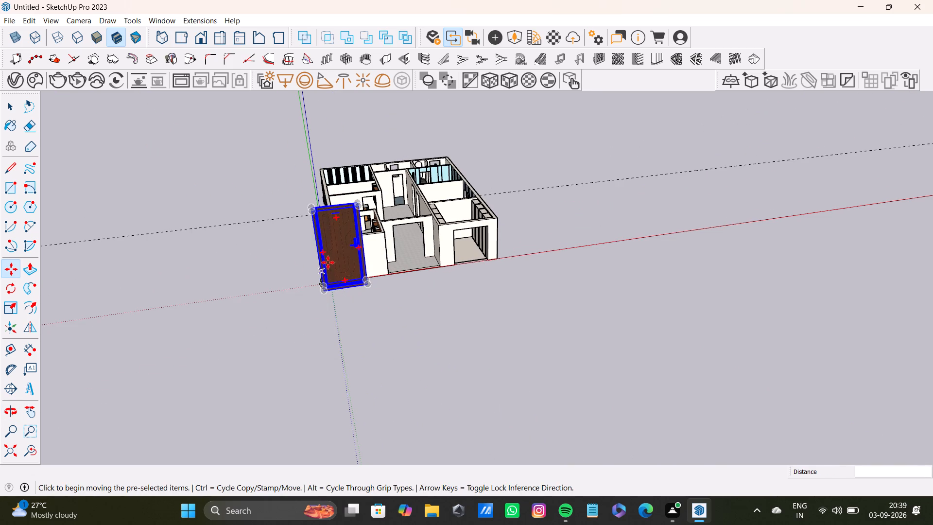
pyautogui.press('s')
pyautogui.scroll(4, 310, 220)
pyautogui.moveTo(362, 246); pyautogui.dragTo(320, 333, button='middle')
pyautogui.scroll(3, 288, 306)
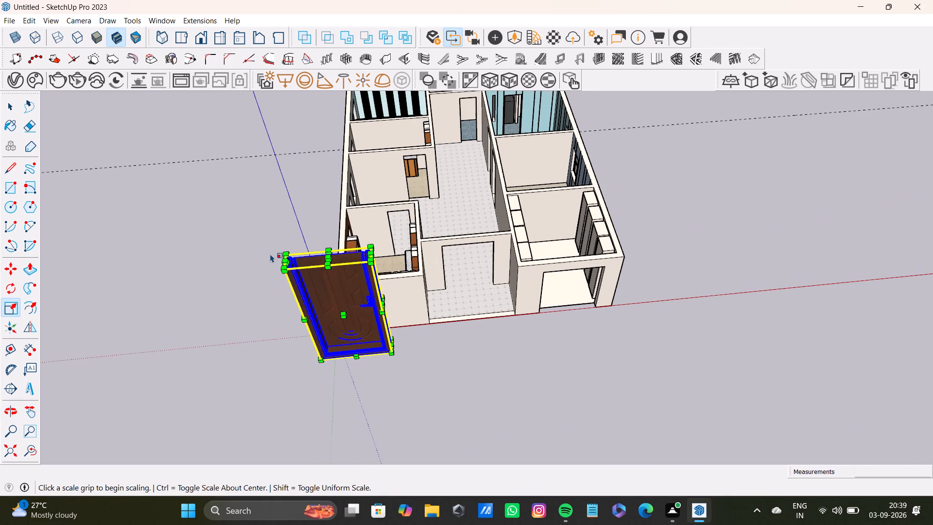
pyautogui.moveTo(288, 255); pyautogui.dragTo(356, 303)
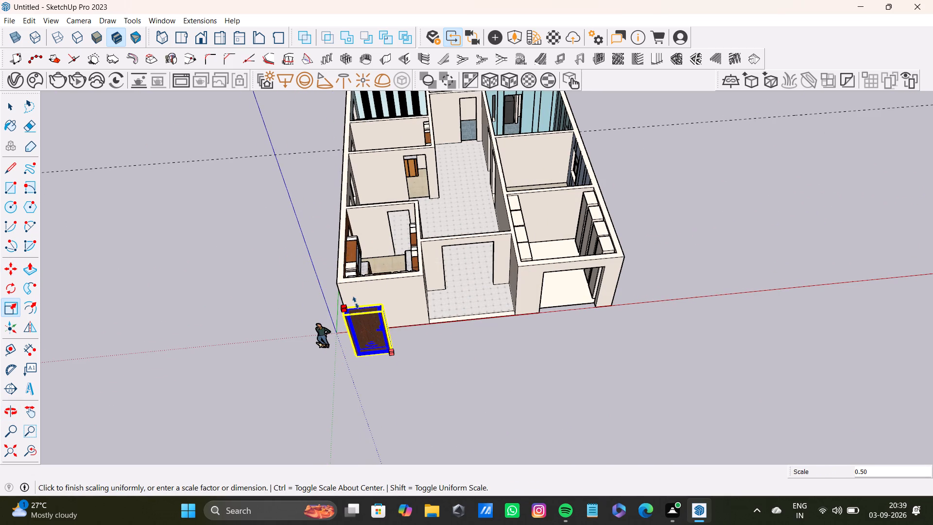
pyautogui.moveTo(356, 303); pyautogui.dragTo(361, 308)
pyautogui.press('space')
# Copy the door from the front corner into the hall-side doorway of the room with orange cabinets, aligning its bottom corner with the opening.
pyautogui.scroll(1, 423, 315)
pyautogui.moveTo(423, 315); pyautogui.dragTo(307, 299, button='middle')
pyautogui.scroll(3, 308, 265)
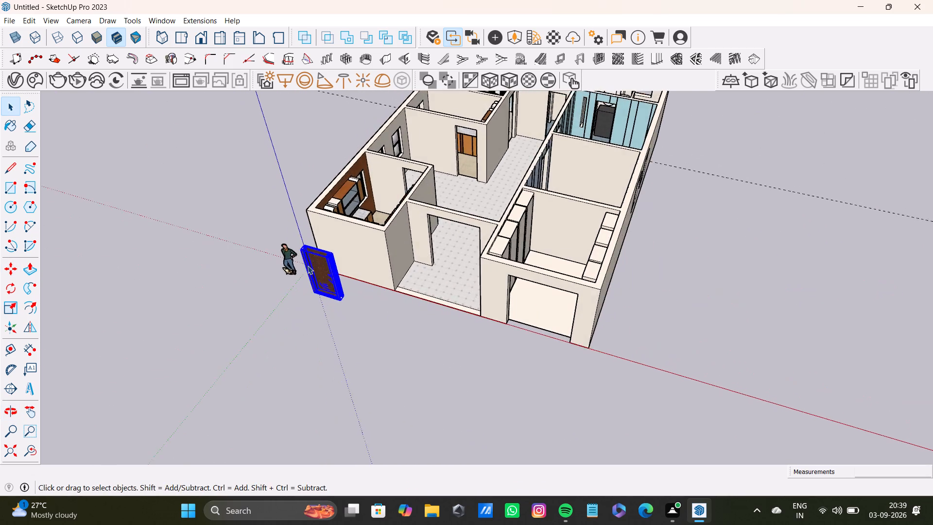
pyautogui.scroll(5, 308, 265)
pyautogui.moveTo(315, 266); pyautogui.dragTo(366, 136, button='middle')
pyautogui.scroll(4, 363, 223)
pyautogui.moveTo(363, 225); pyautogui.dragTo(430, 223, button='middle')
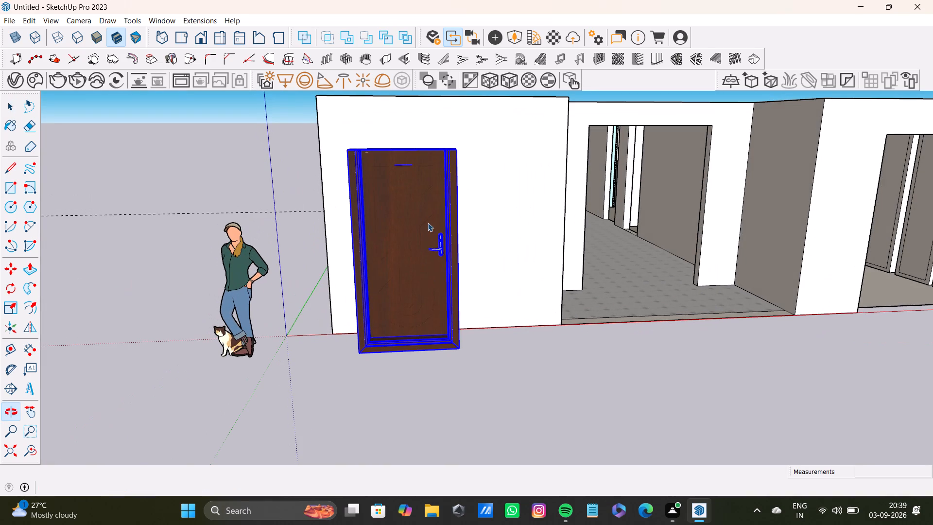
pyautogui.press('m')
pyautogui.keyDown('ctrl'); pyautogui.click(459, 349); pyautogui.keyUp('ctrl')
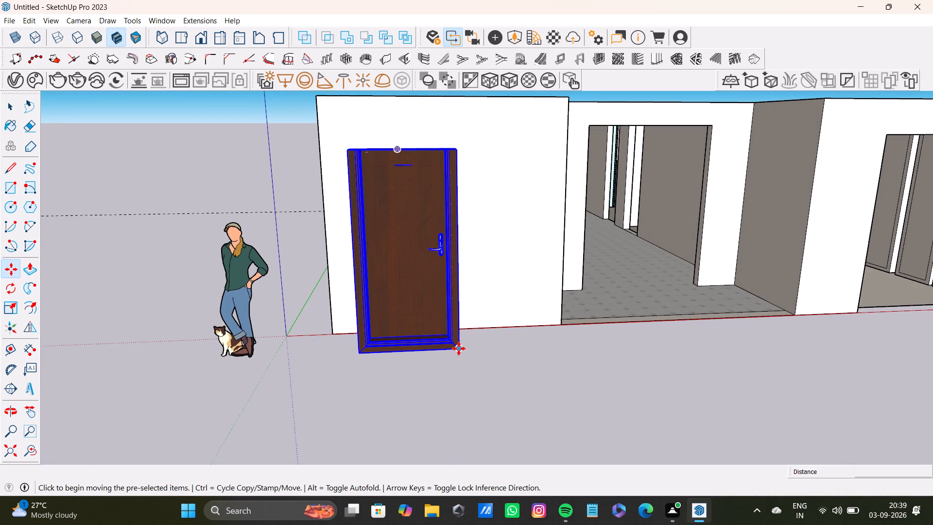
pyautogui.scroll(-2, 557, 275)
pyautogui.moveTo(629, 249); pyautogui.dragTo(554, 354, button='middle')
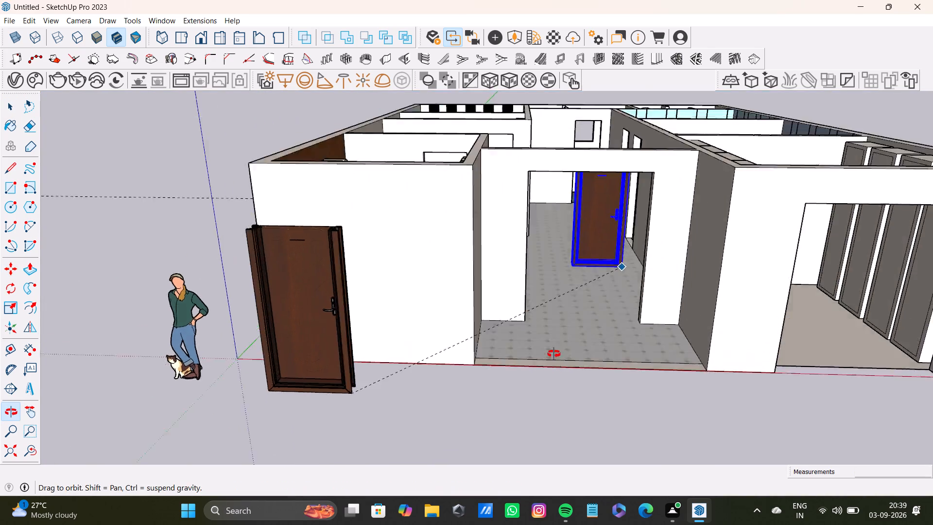
pyautogui.moveTo(554, 354); pyautogui.dragTo(540, 412, button='middle')
pyautogui.scroll(3, 560, 297)
pyautogui.keyDown('shift'); pyautogui.moveTo(559, 282); pyautogui.dragTo(480, 351, button='middle'); pyautogui.keyUp('shift')
pyautogui.scroll(6, 428, 340)
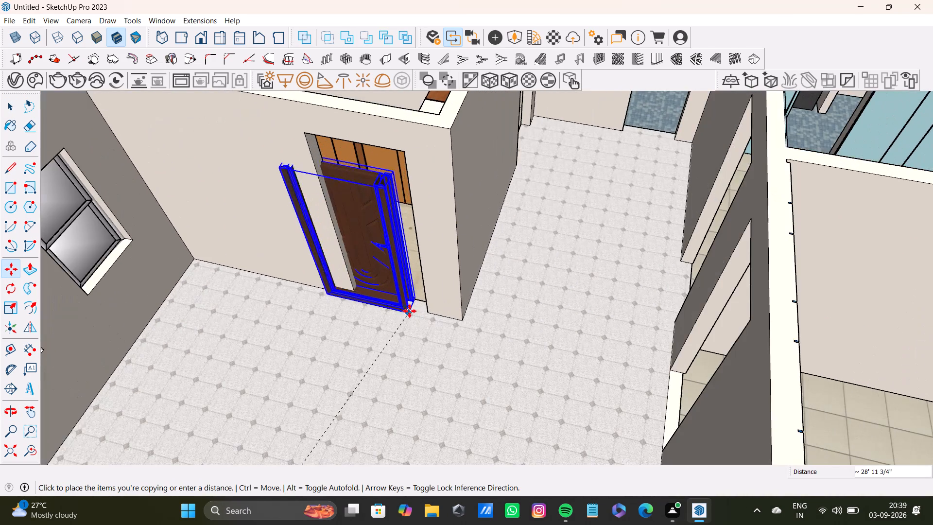
pyautogui.moveTo(409, 312); pyautogui.dragTo(477, 297, button='middle')
pyautogui.scroll(2, 418, 300)
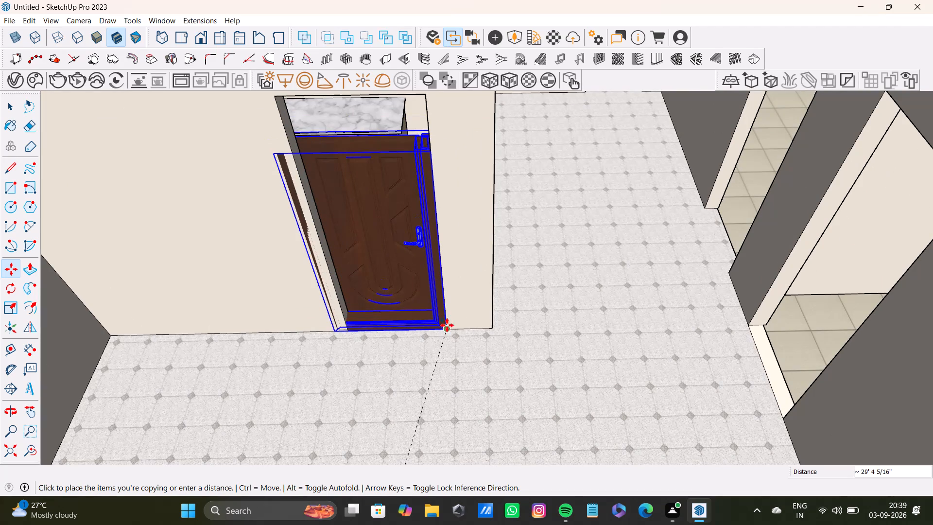
pyautogui.click(448, 326)
# Fit the door to the orange-cabinet room's doorway, scaling its width by about 0.86, raising it to the opening's top and adjusting its depth.
pyautogui.press('s')
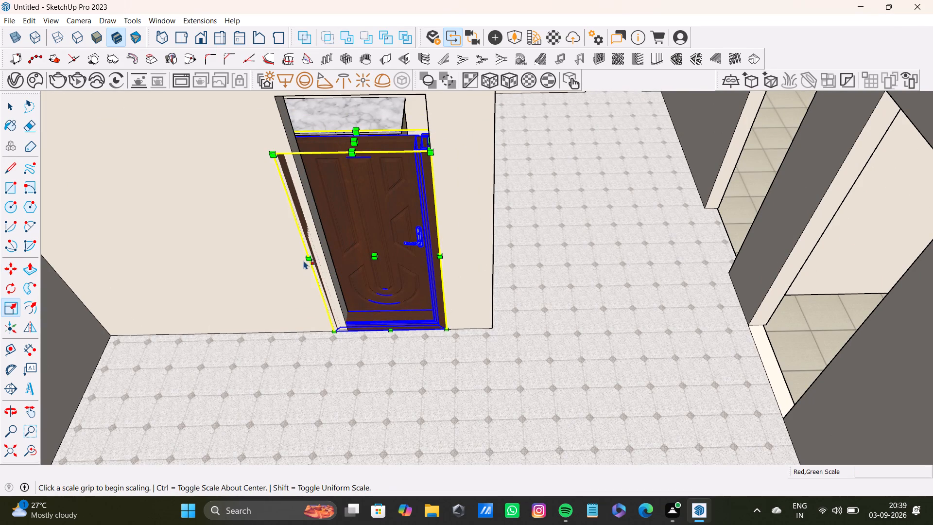
pyautogui.moveTo(310, 248); pyautogui.dragTo(327, 247)
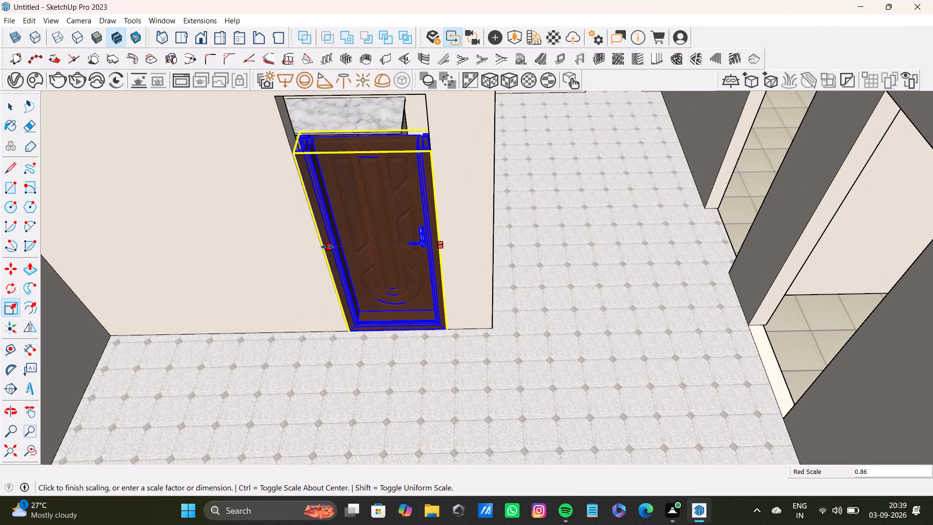
pyautogui.moveTo(327, 247); pyautogui.dragTo(327, 247)
pyautogui.moveTo(363, 140); pyautogui.dragTo(361, 97)
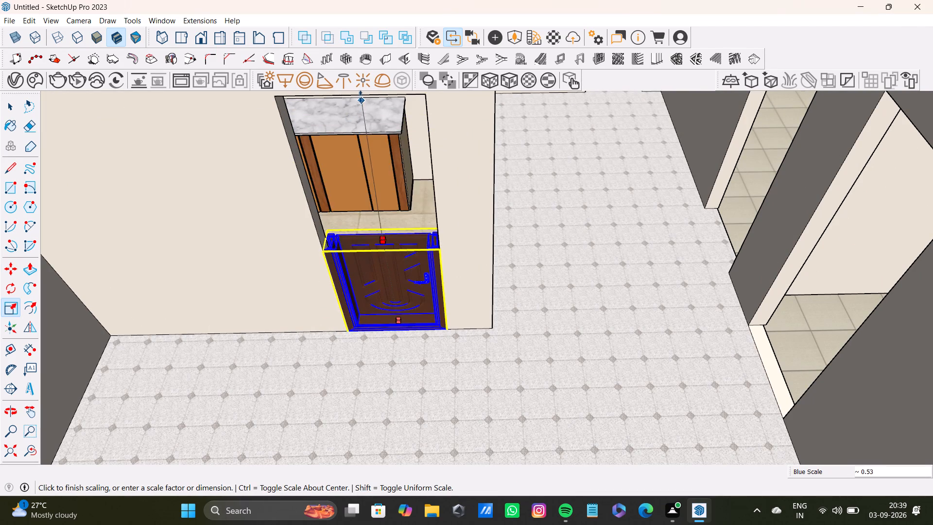
pyautogui.moveTo(361, 97); pyautogui.dragTo(361, 95)
pyautogui.scroll(-4, 376, 180)
pyautogui.moveTo(383, 196); pyautogui.dragTo(386, 245, button='middle')
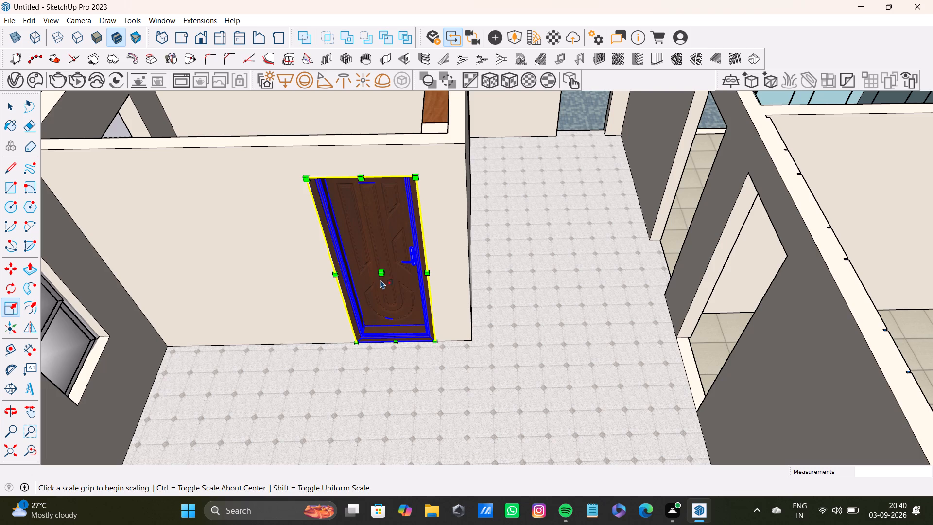
pyautogui.moveTo(382, 275); pyautogui.dragTo(383, 266)
pyautogui.press('space')
# Duplicate the fitted door about 2" from itself and move one of the two about 26' outside the house.
pyautogui.scroll(-7, 387, 278)
pyautogui.moveTo(406, 310); pyautogui.dragTo(433, 330, button='middle')
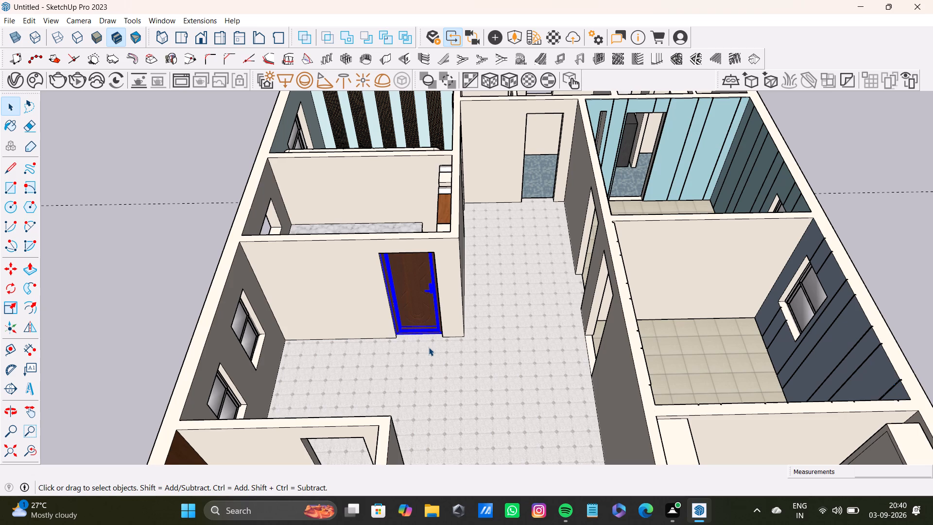
pyautogui.scroll(-7, 423, 299)
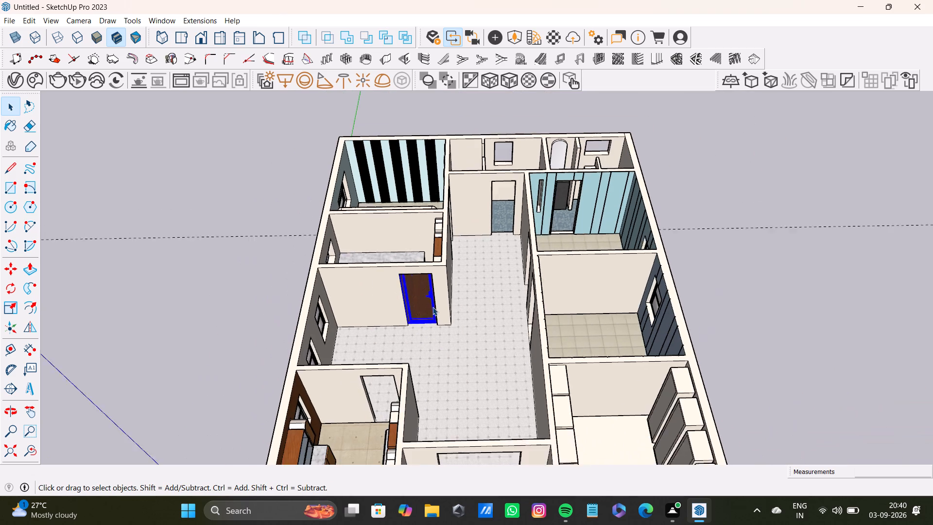
pyautogui.moveTo(482, 333); pyautogui.dragTo(471, 338, button='middle')
pyautogui.press('m')
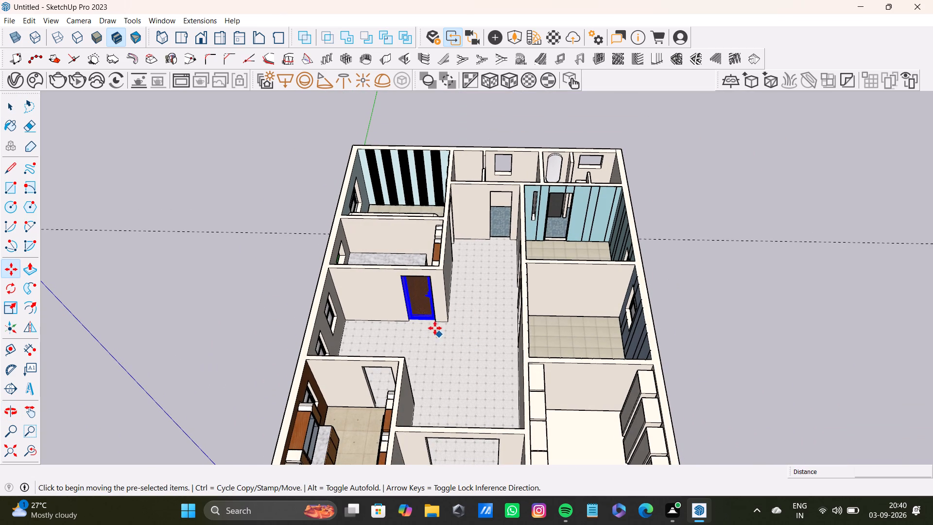
pyautogui.click(435, 321)
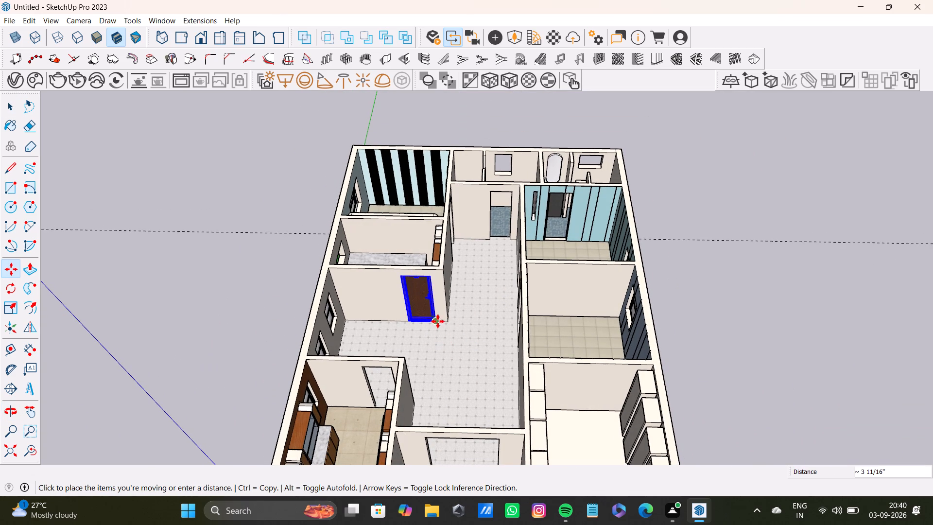
pyautogui.click(438, 321)
pyautogui.press('space')
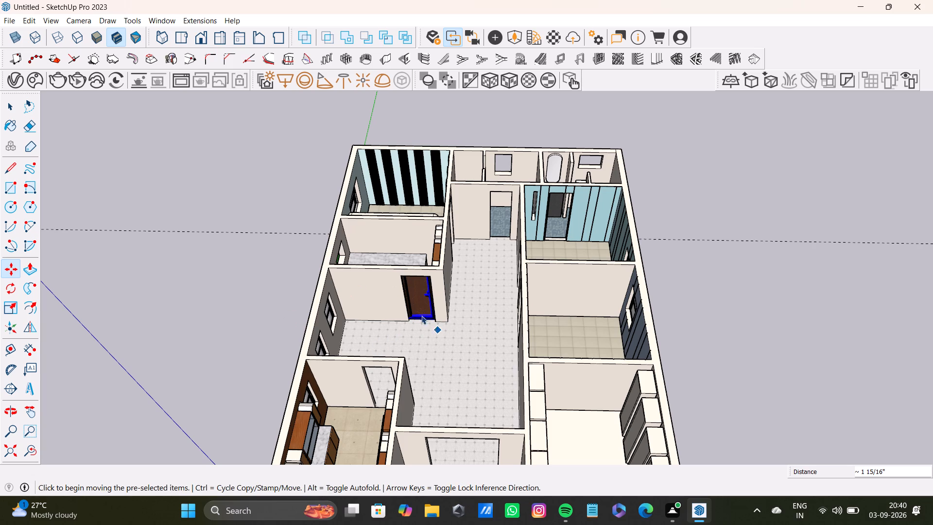
pyautogui.click(426, 303)
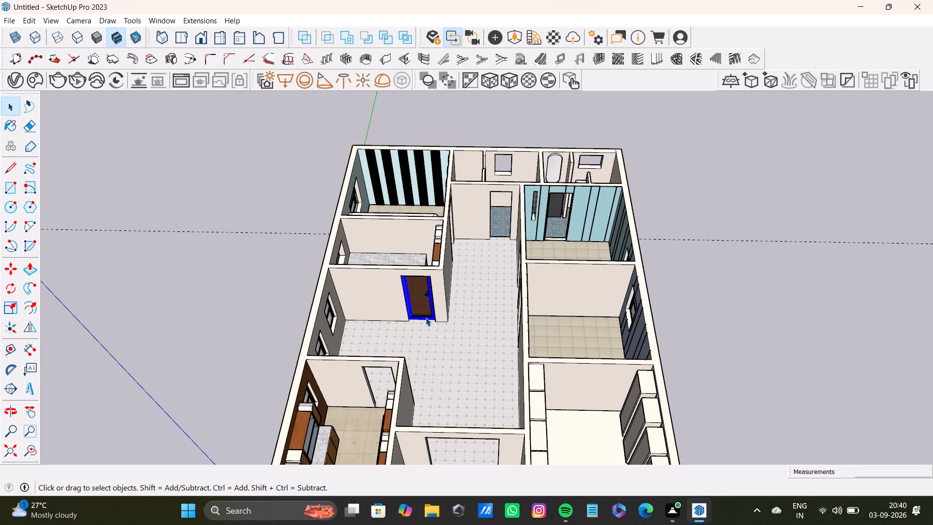
pyautogui.press('m')
pyautogui.click(433, 322)
pyautogui.click(237, 283)
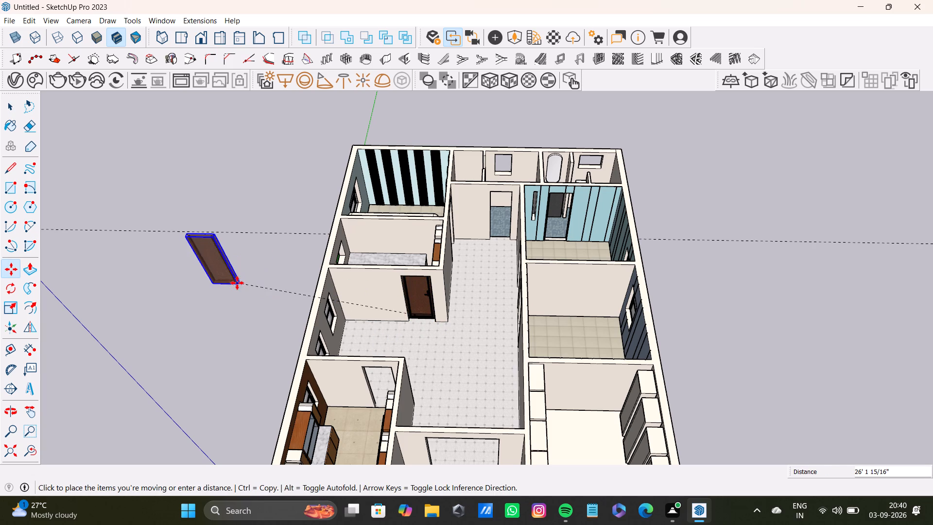
# Move the door remaining in the cabinet room's doorway out onto the open hall floor.
pyautogui.press('space')
pyautogui.click(426, 315)
pyautogui.press('m')
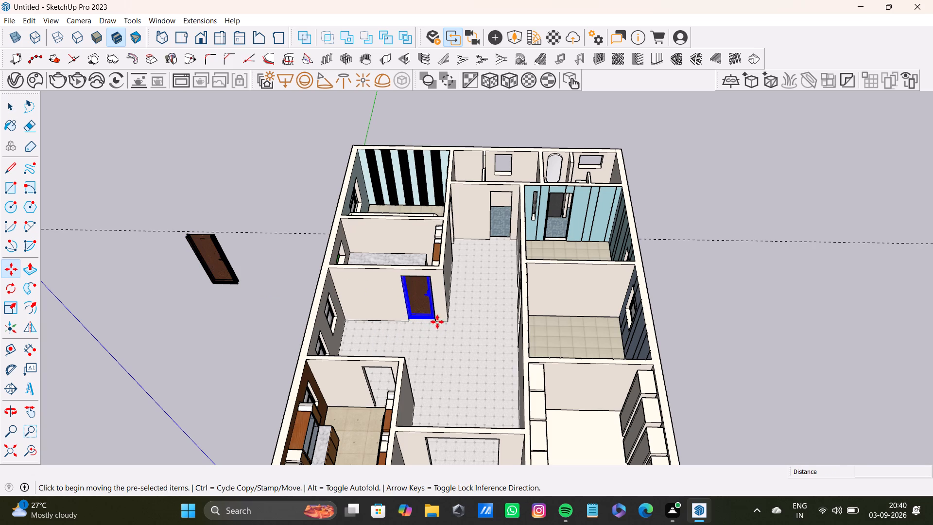
pyautogui.click(436, 320)
pyautogui.scroll(4, 498, 269)
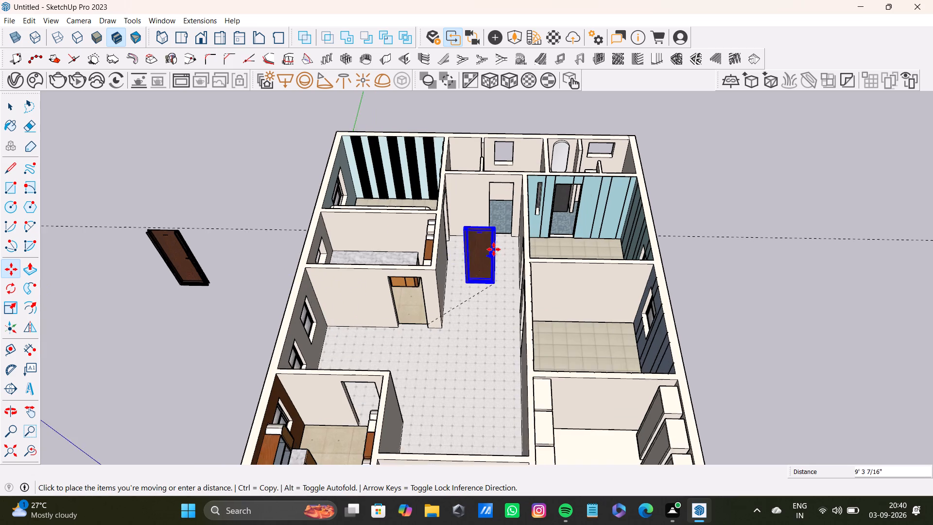
pyautogui.scroll(3, 494, 249)
pyautogui.moveTo(494, 248); pyautogui.dragTo(278, 273, button='middle')
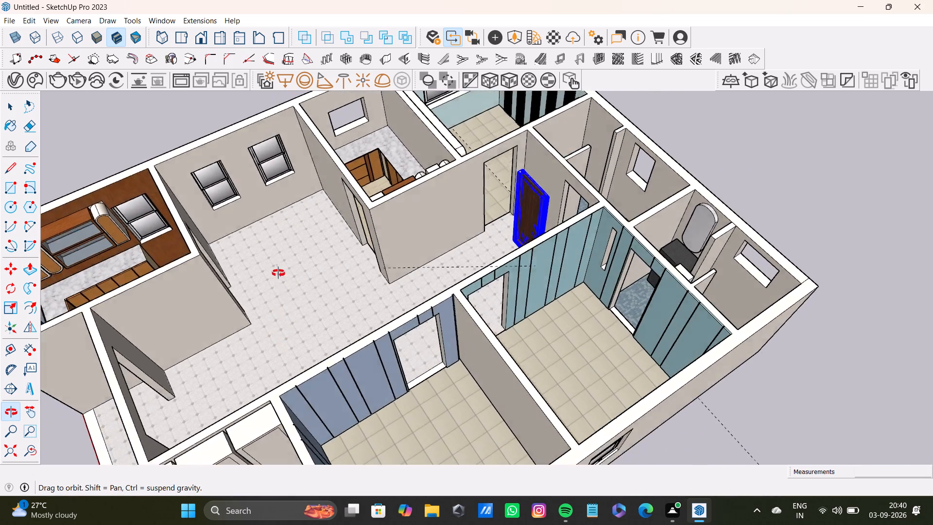
pyautogui.moveTo(278, 273); pyautogui.dragTo(546, 326, button='middle')
pyautogui.click(518, 405)
# Rotate the door on the hall floor 90 degrees about the vertical axis at its corner.
pyautogui.press('q')
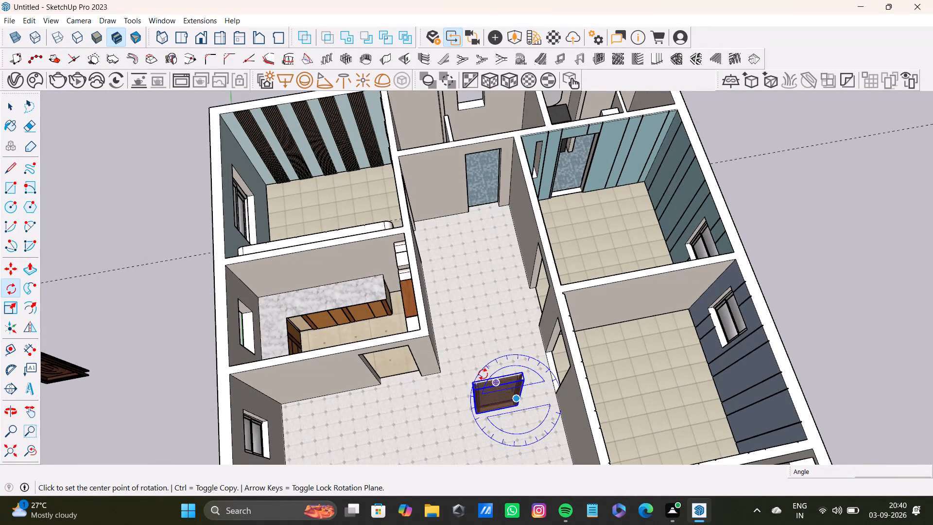
pyautogui.press('Up')
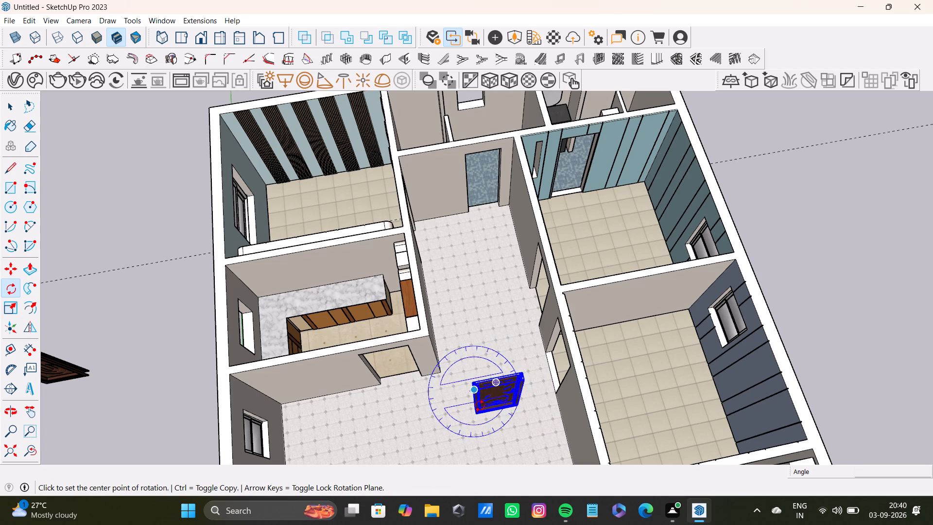
pyautogui.moveTo(515, 404); pyautogui.dragTo(502, 432, button='middle')
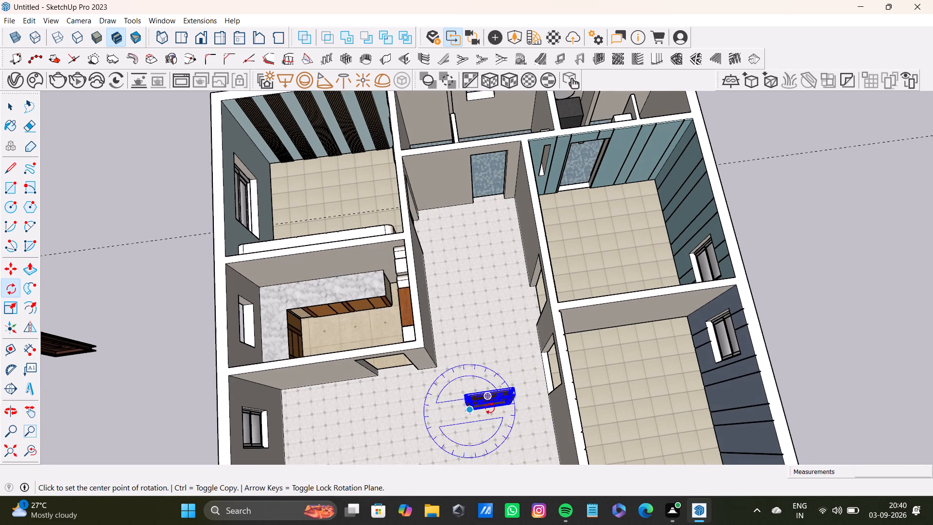
pyautogui.moveTo(487, 415); pyautogui.dragTo(480, 434, button='middle')
pyautogui.scroll(10, 467, 411)
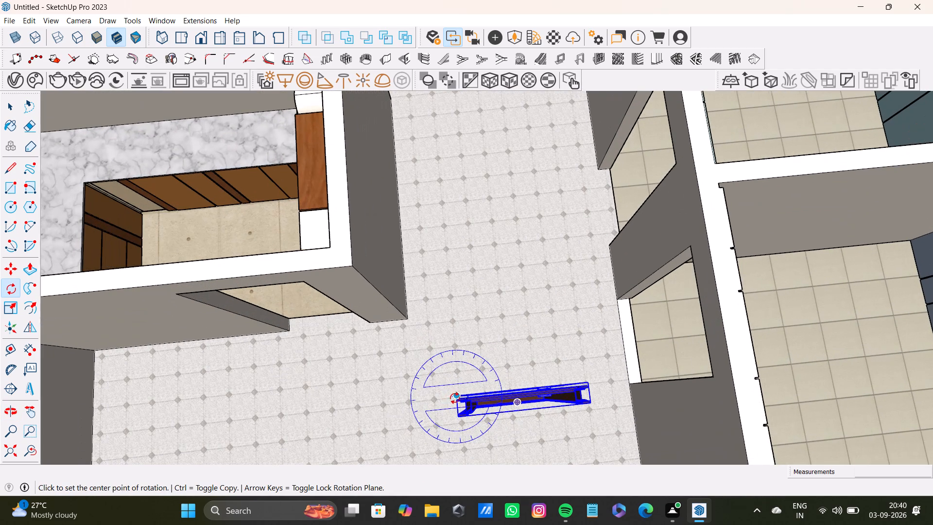
pyautogui.click(459, 397)
pyautogui.click(588, 384)
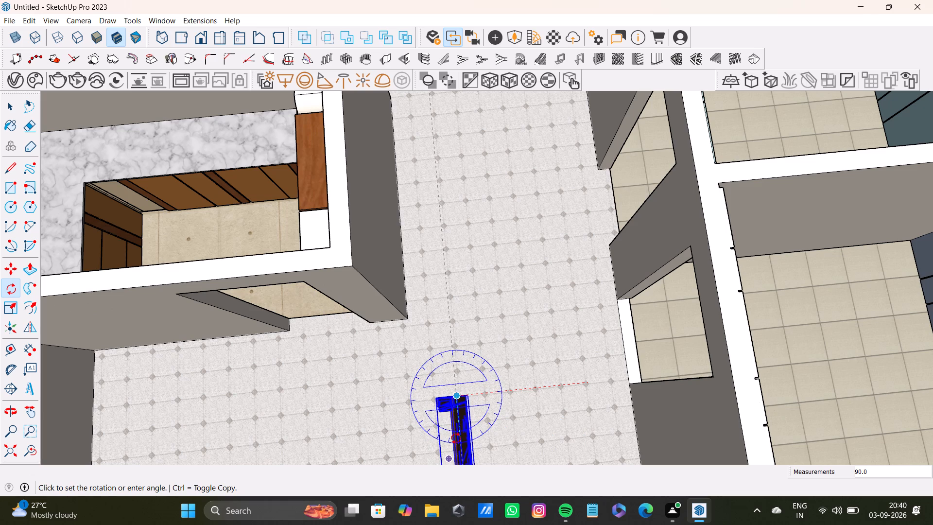
pyautogui.click(457, 438)
# Move the rotated door by its bottom corner into the hall-side doorway of the blue-panelled room.
pyautogui.scroll(-3, 466, 432)
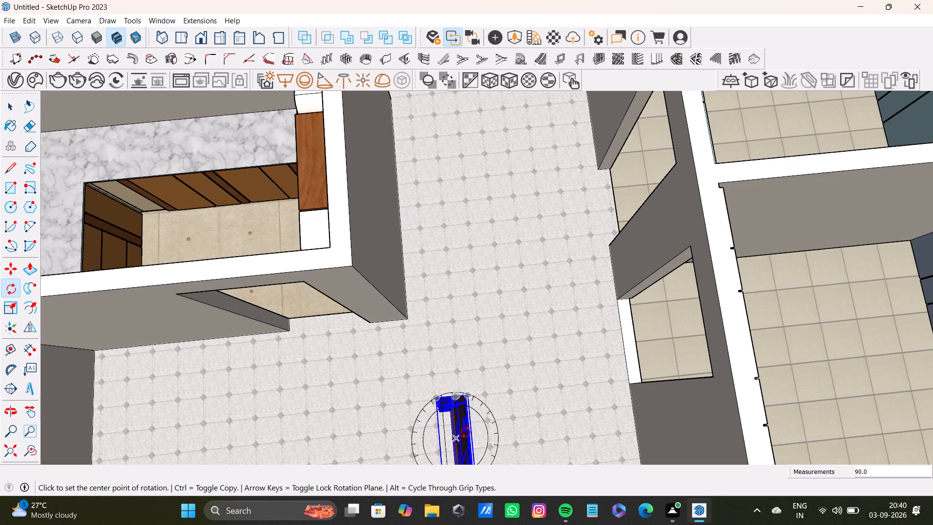
pyautogui.scroll(-16, 466, 432)
pyautogui.moveTo(466, 439); pyautogui.dragTo(651, 407, button='middle')
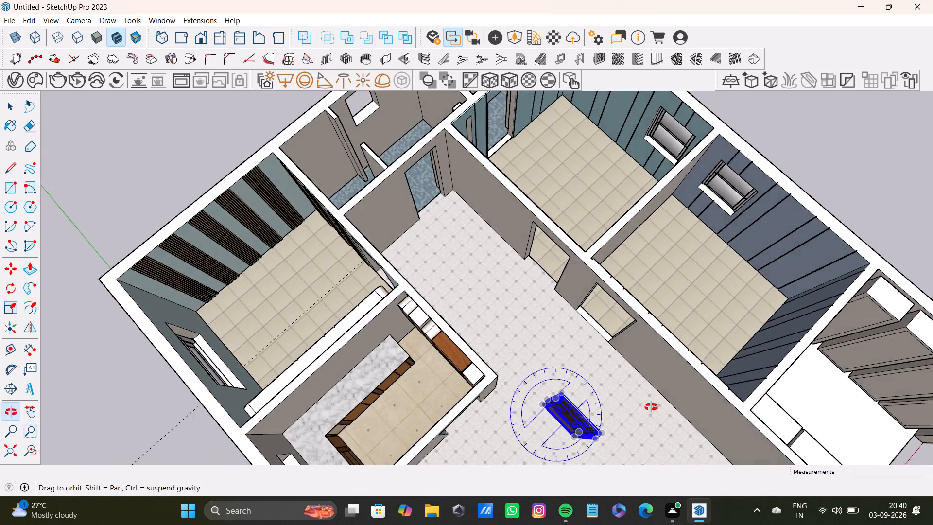
pyautogui.moveTo(651, 407); pyautogui.dragTo(689, 347, button='middle')
pyautogui.scroll(3, 593, 381)
pyautogui.keyDown('shift'); pyautogui.moveTo(593, 381); pyautogui.dragTo(511, 321, button='middle'); pyautogui.keyUp('shift')
pyautogui.scroll(7, 516, 352)
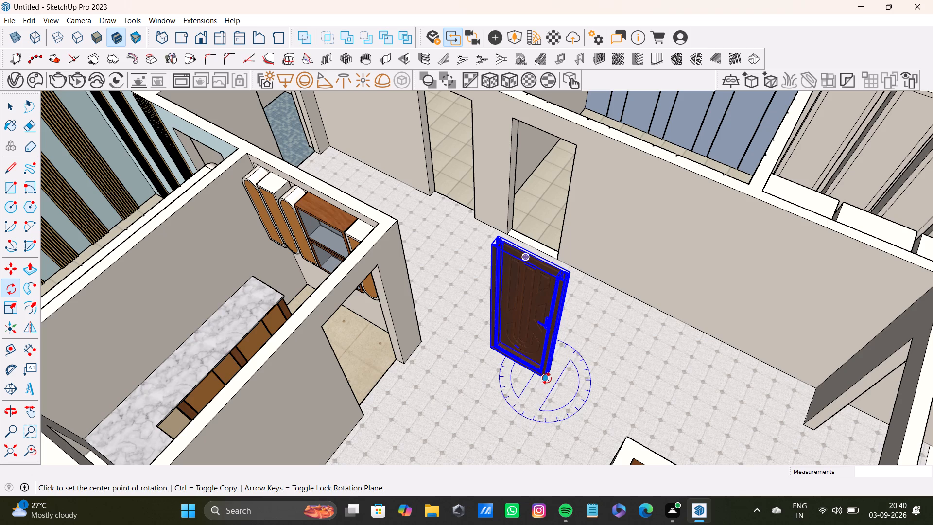
pyautogui.press('m')
pyautogui.click(547, 379)
pyautogui.scroll(7, 543, 262)
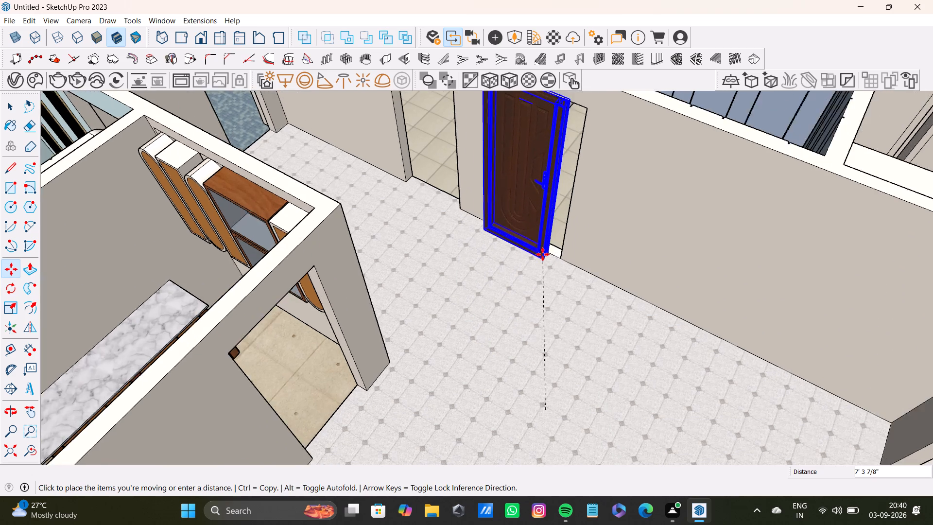
pyautogui.scroll(9, 543, 254)
pyautogui.moveTo(545, 255); pyautogui.dragTo(606, 247, button='middle')
pyautogui.scroll(5, 530, 229)
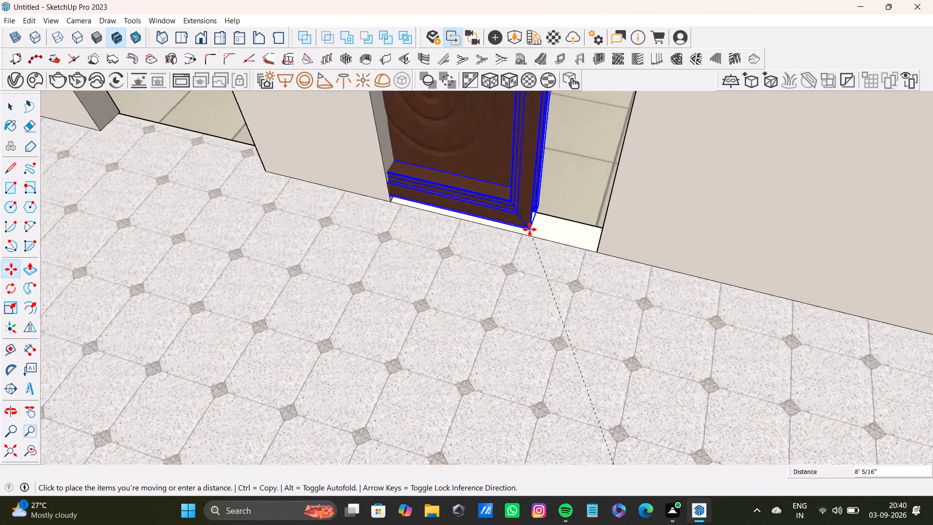
pyautogui.scroll(2, 530, 229)
pyautogui.moveTo(551, 236); pyautogui.dragTo(584, 236, button='middle')
pyautogui.click(622, 244)
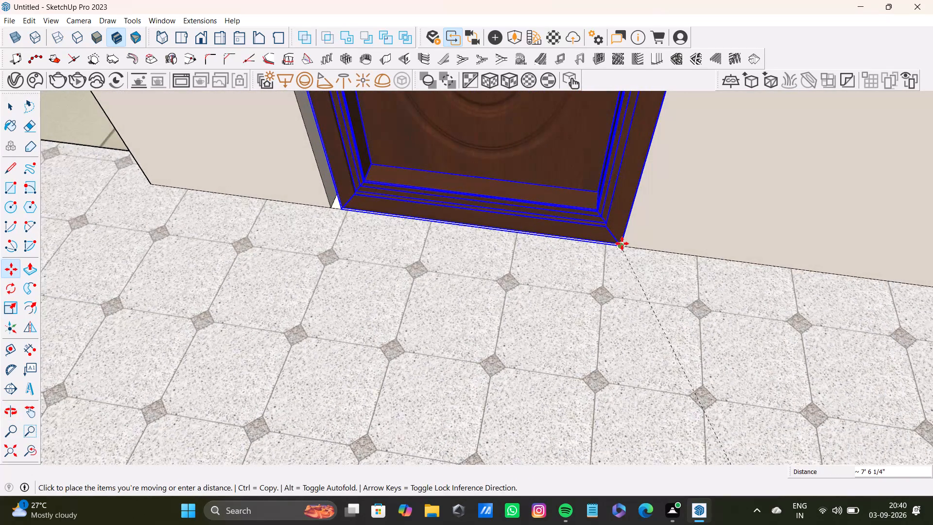
# Fit the door to the blue-panelled room's doorway, widening it by a factor of about 1.04 and adjusting its height and depth.
pyautogui.scroll(-12, 457, 156)
pyautogui.keyDown('shift'); pyautogui.moveTo(457, 152); pyautogui.dragTo(472, 244, button='middle'); pyautogui.keyUp('shift')
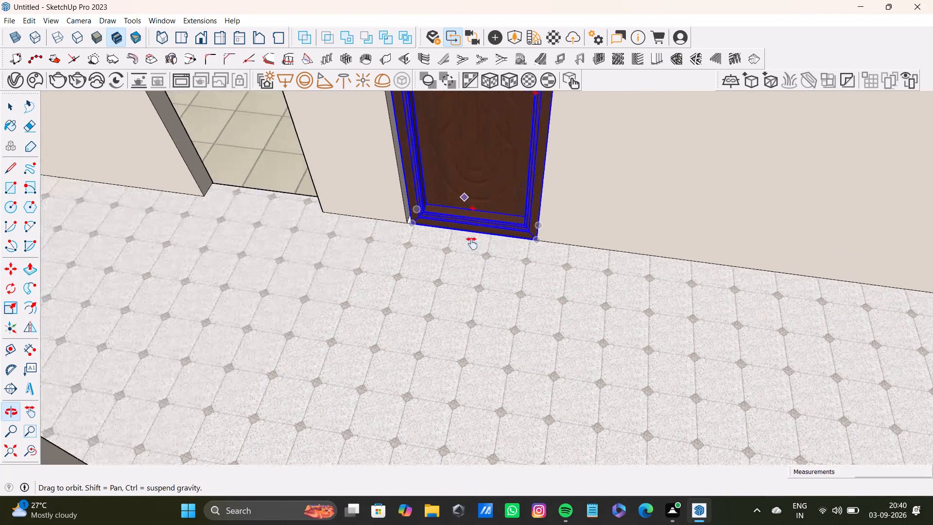
pyautogui.keyDown('shift'); pyautogui.moveTo(472, 244); pyautogui.dragTo(474, 396, button='middle'); pyautogui.keyUp('shift')
pyautogui.moveTo(471, 356); pyautogui.dragTo(486, 327, button='middle')
pyautogui.moveTo(484, 214); pyautogui.dragTo(465, 286, button='middle')
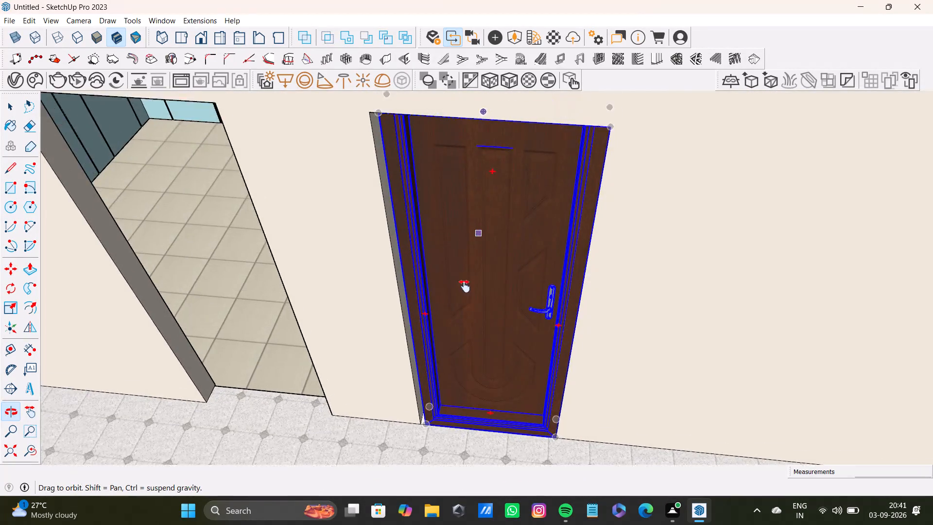
pyautogui.moveTo(465, 286); pyautogui.dragTo(459, 310, button='middle')
pyautogui.press('s')
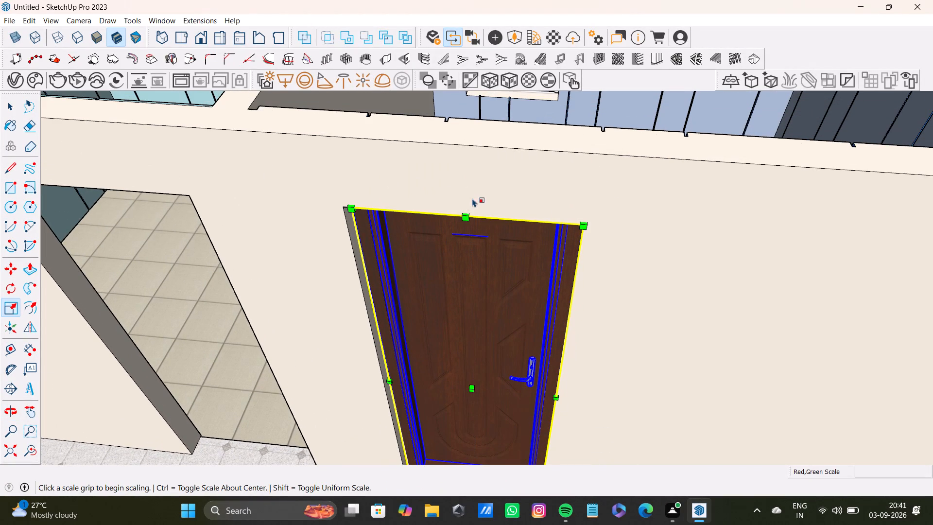
pyautogui.click(469, 202)
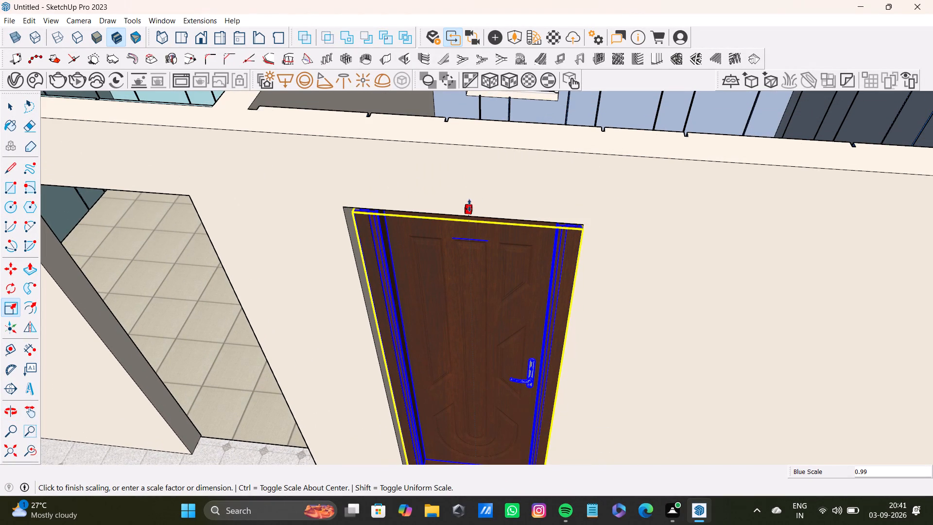
pyautogui.moveTo(457, 326); pyautogui.dragTo(491, 314, button='middle')
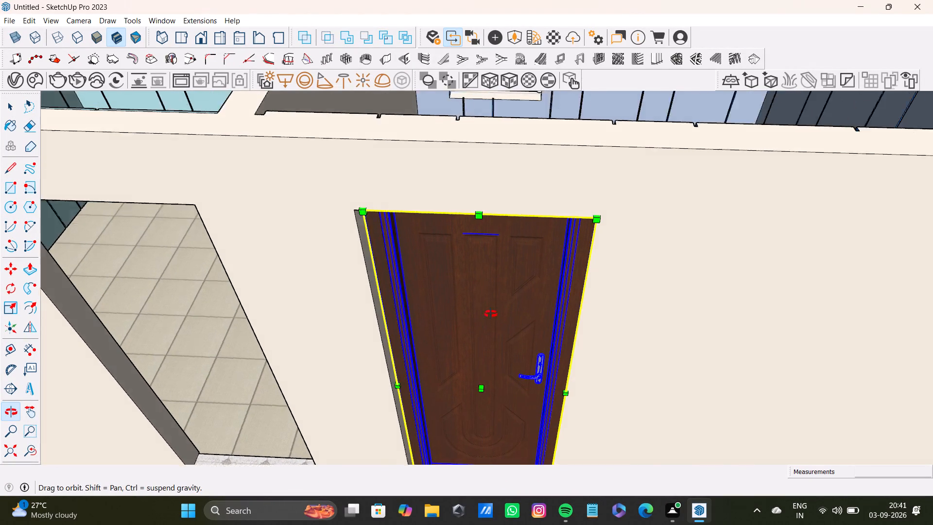
pyautogui.moveTo(491, 314); pyautogui.dragTo(506, 306, button='middle')
pyautogui.scroll(4, 412, 386)
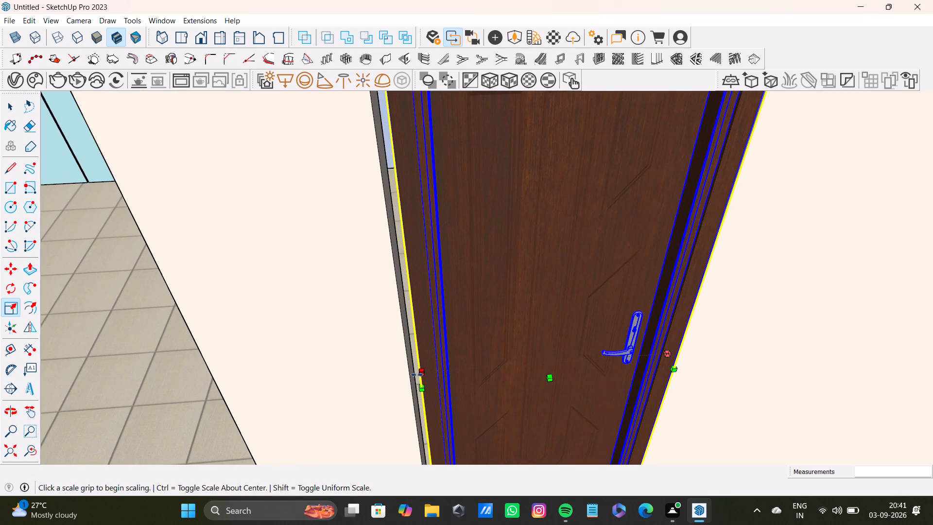
pyautogui.moveTo(417, 374); pyautogui.dragTo(410, 376)
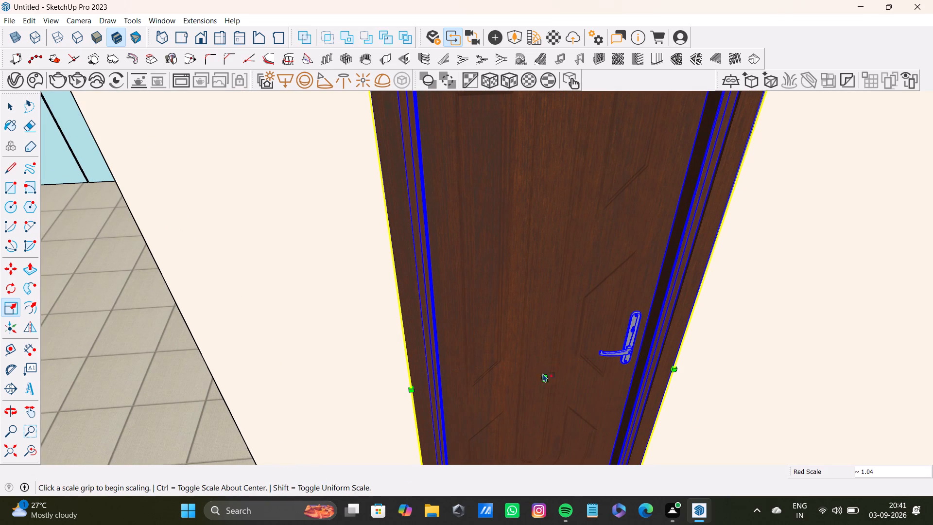
pyautogui.moveTo(543, 377); pyautogui.dragTo(541, 365)
# Copy the fitted door about 5' 8" along the hall wall into the adjacent doorway of the teal-panelled room.
pyautogui.scroll(-4, 524, 368)
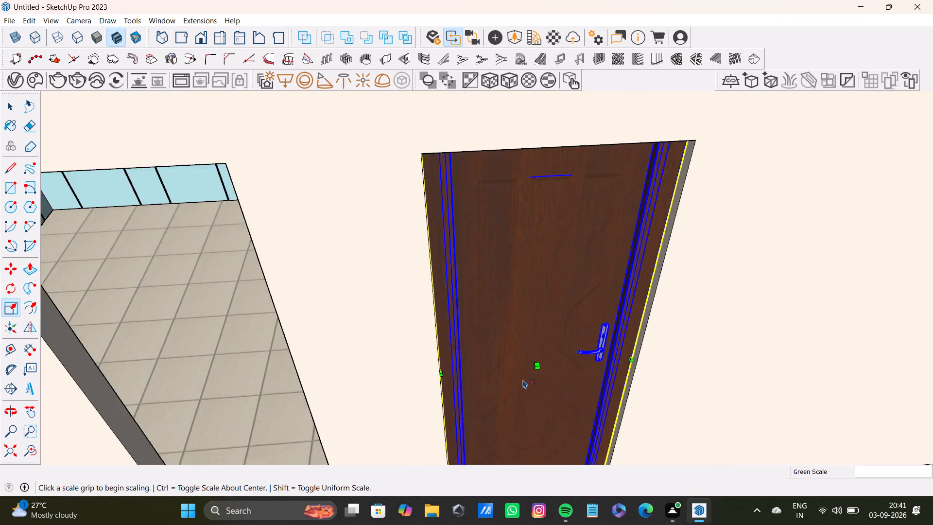
pyautogui.scroll(-8, 523, 380)
pyautogui.keyDown('shift'); pyautogui.moveTo(523, 382); pyautogui.dragTo(517, 335, button='middle'); pyautogui.keyUp('shift')
pyautogui.moveTo(543, 332); pyautogui.dragTo(491, 349, button='middle')
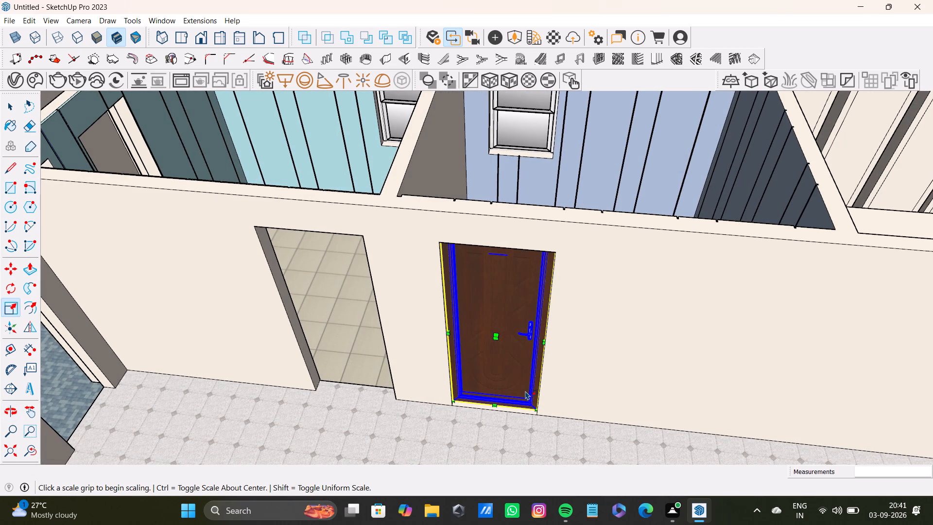
pyautogui.press('m')
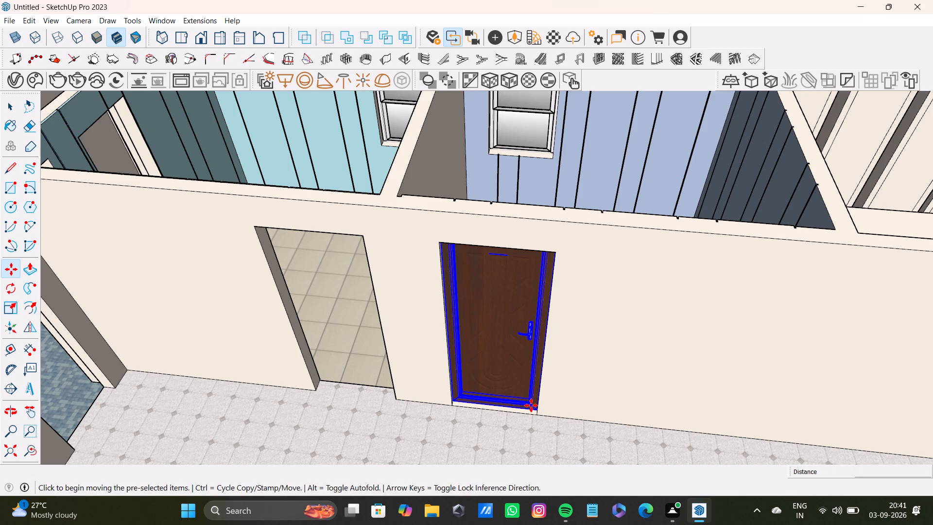
pyautogui.keyDown('ctrl'); pyautogui.click(537, 412); pyautogui.keyUp('ctrl')
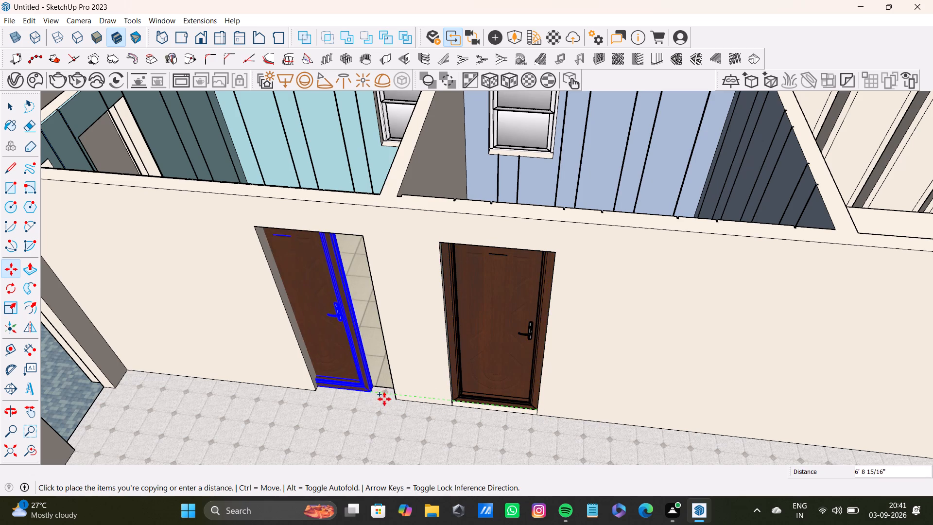
pyautogui.click(397, 402)
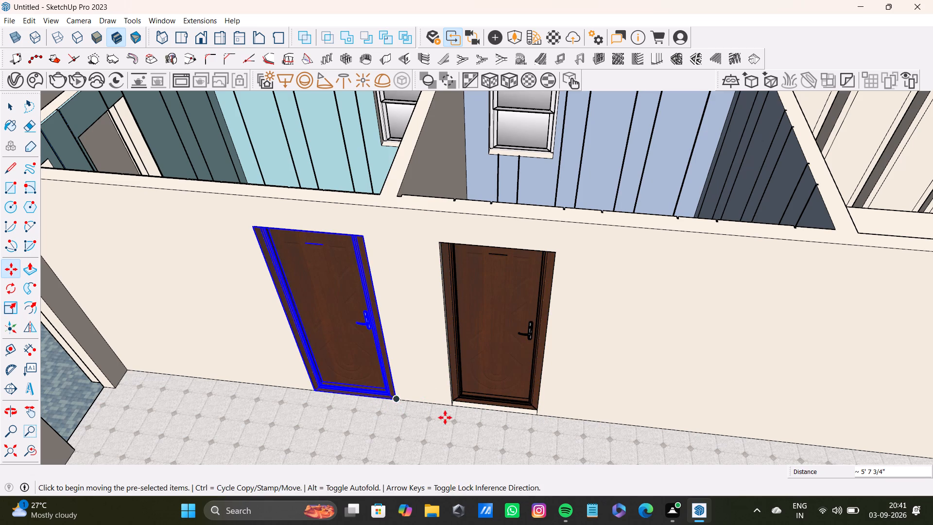
pyautogui.moveTo(469, 427); pyautogui.dragTo(347, 453, button='middle')
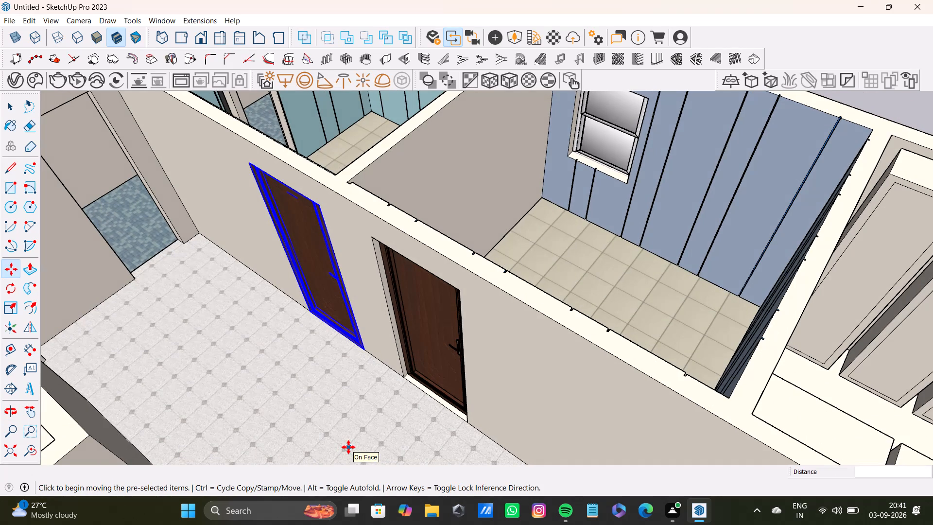
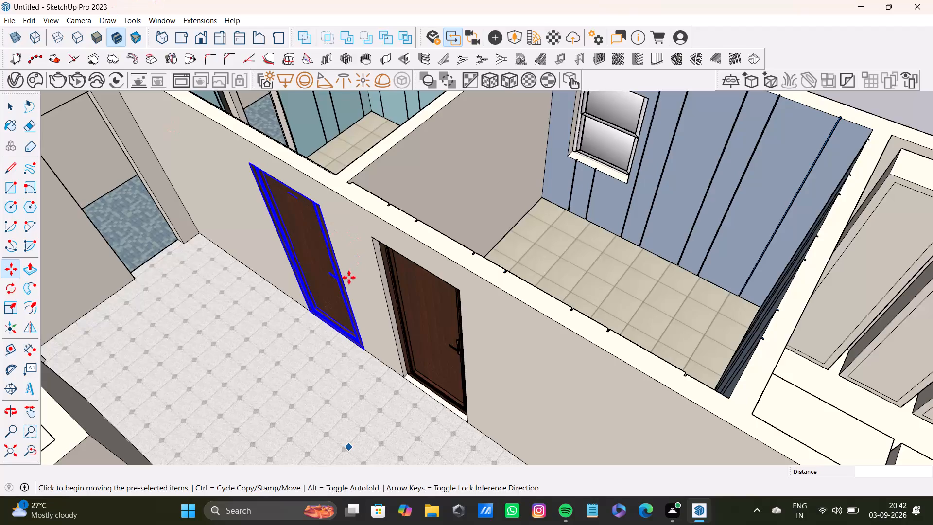
# Inspect the two doors fitted in the hall wall from the hall and from inside the panelled rooms.
pyautogui.scroll(-6, 349, 278)
pyautogui.press('space')
pyautogui.scroll(-4, 227, 260)
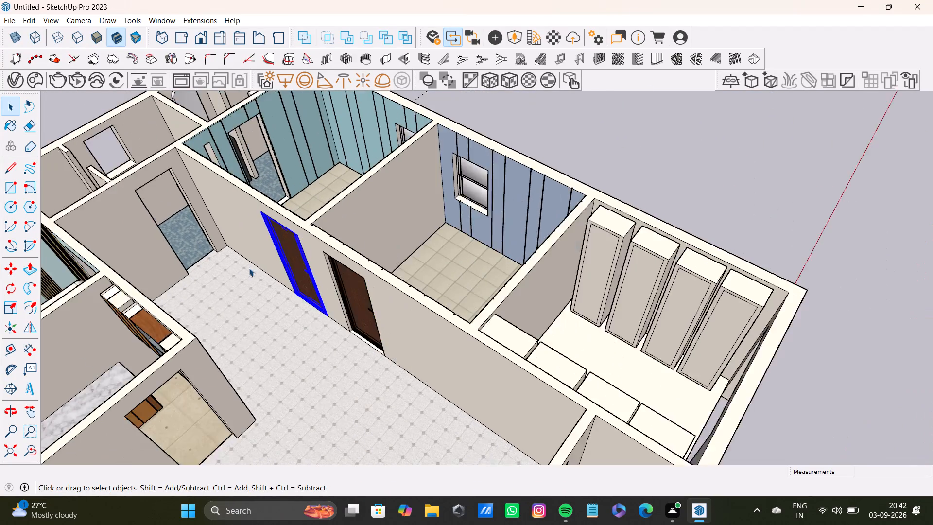
pyautogui.scroll(-3, 249, 268)
pyautogui.moveTo(252, 268); pyautogui.dragTo(388, 280, button='middle')
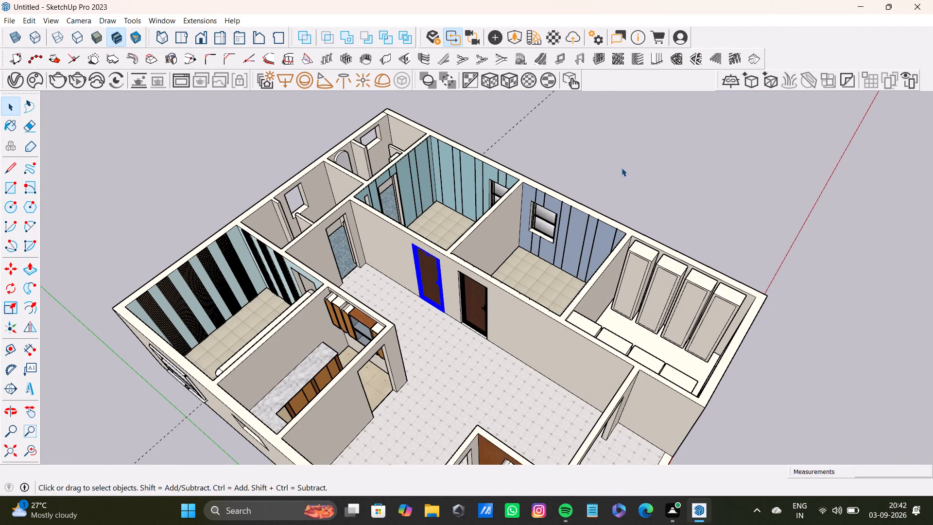
pyautogui.click(622, 168)
pyautogui.press('space')
pyautogui.scroll(4, 405, 275)
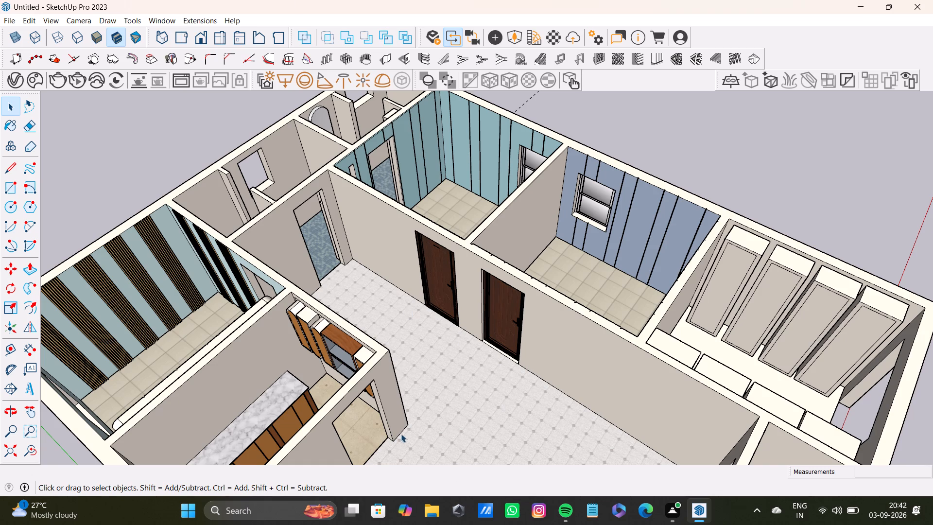
pyautogui.moveTo(450, 315); pyautogui.dragTo(429, 402, button='middle')
pyautogui.moveTo(429, 402); pyautogui.dragTo(0, 255, button='middle')
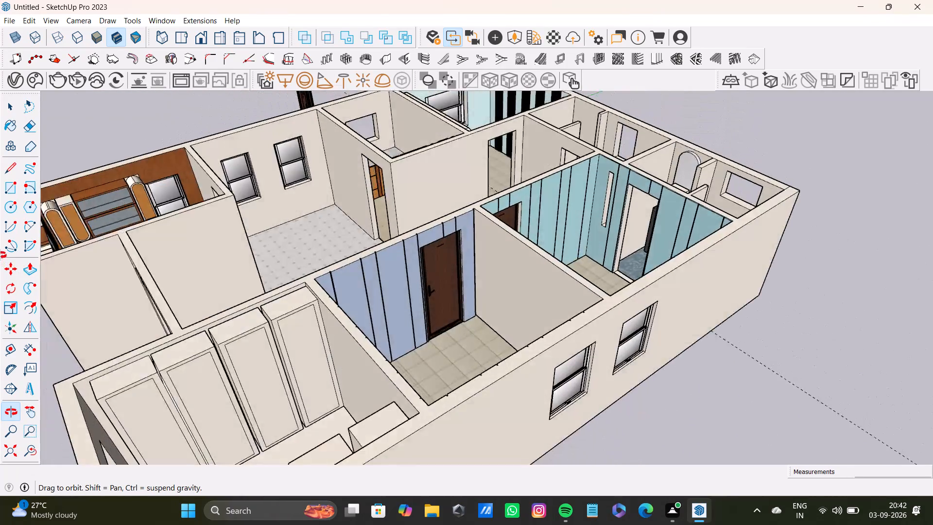
pyautogui.moveTo(0, 255); pyautogui.dragTo(508, 234, button='middle')
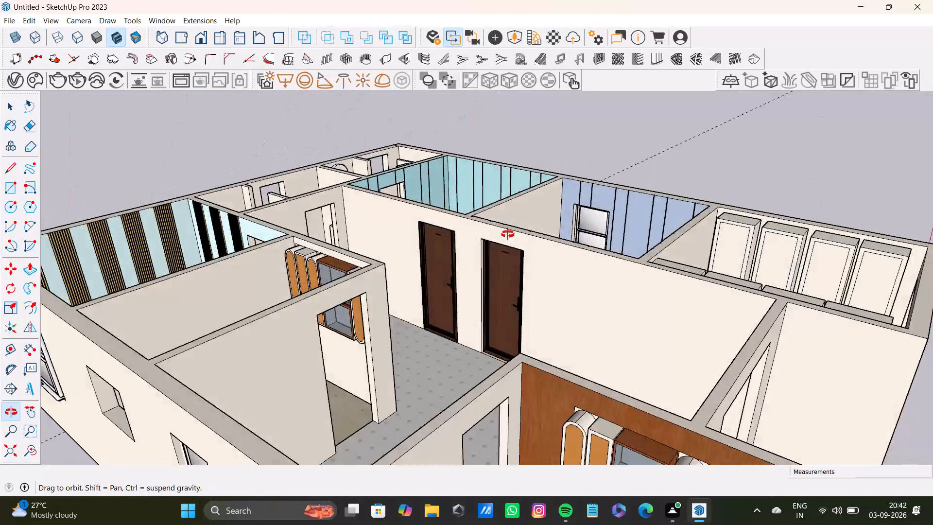
pyautogui.moveTo(508, 234); pyautogui.dragTo(592, 358, button='middle')
pyautogui.scroll(-4, 504, 337)
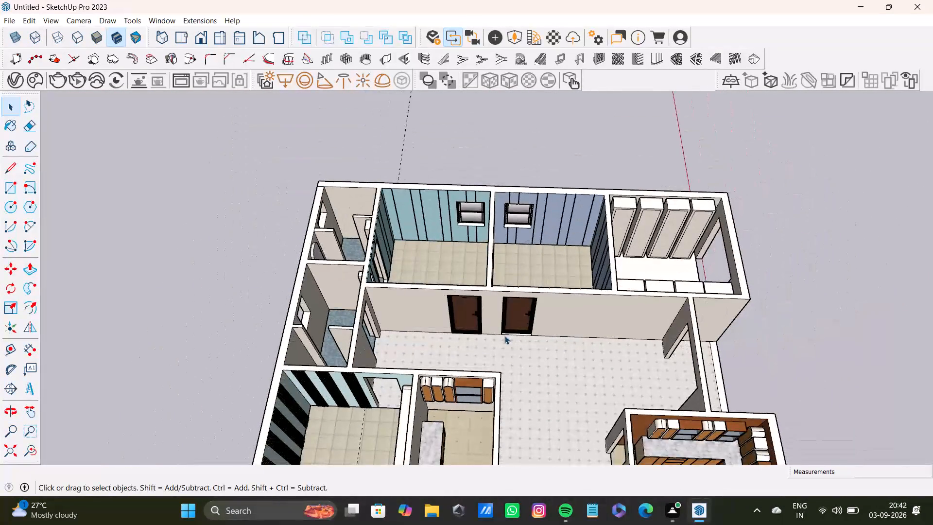
pyautogui.scroll(10, 518, 329)
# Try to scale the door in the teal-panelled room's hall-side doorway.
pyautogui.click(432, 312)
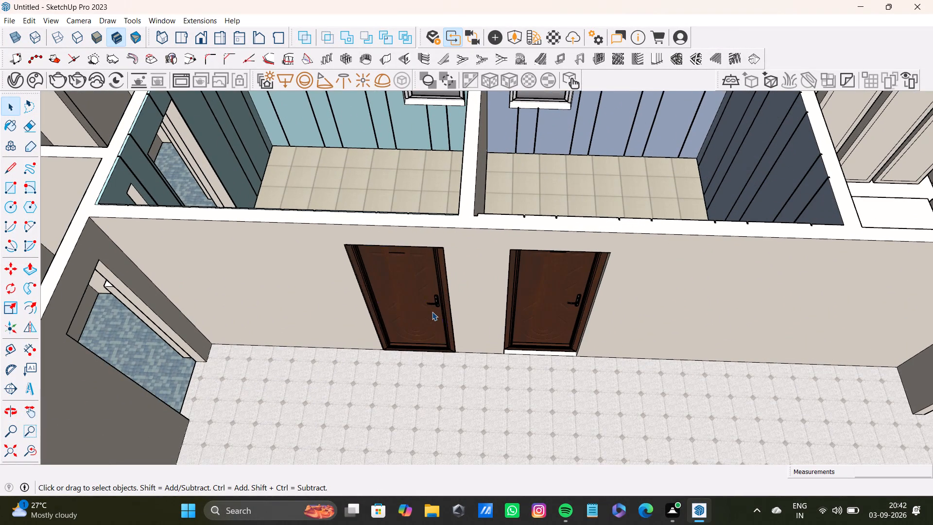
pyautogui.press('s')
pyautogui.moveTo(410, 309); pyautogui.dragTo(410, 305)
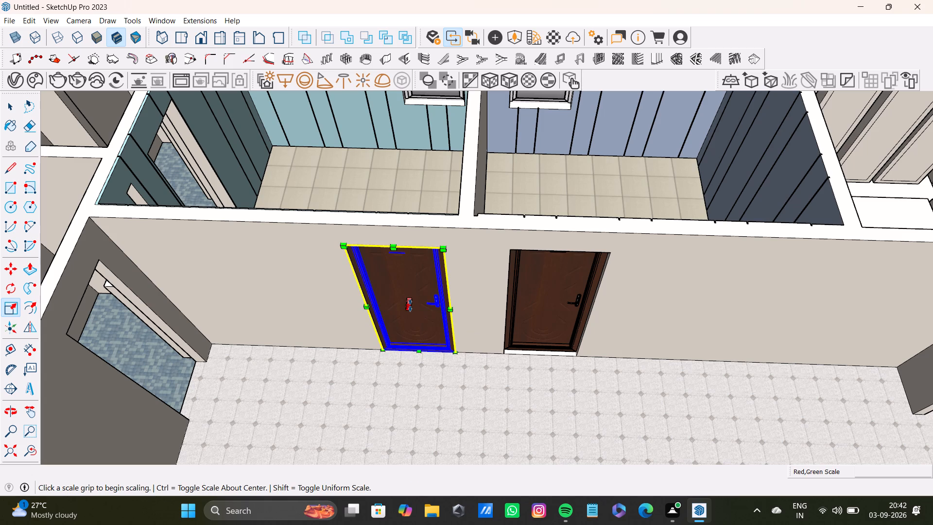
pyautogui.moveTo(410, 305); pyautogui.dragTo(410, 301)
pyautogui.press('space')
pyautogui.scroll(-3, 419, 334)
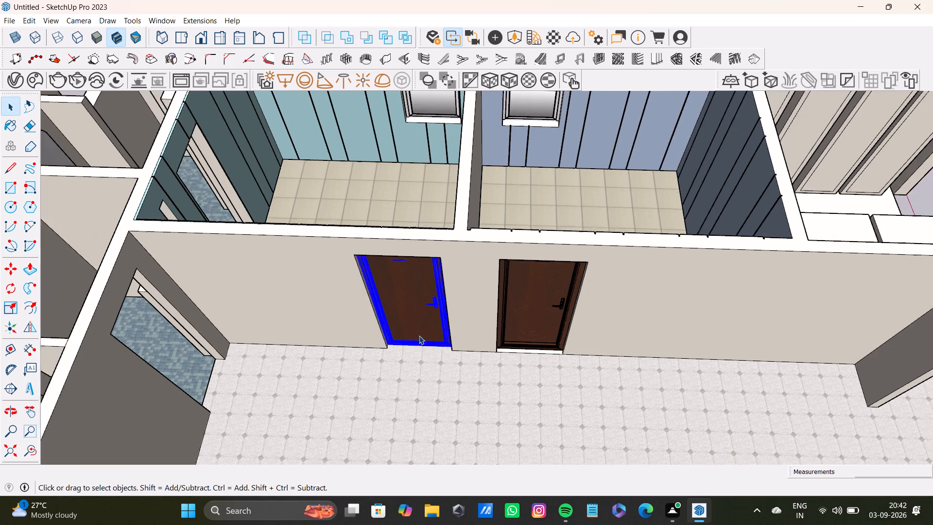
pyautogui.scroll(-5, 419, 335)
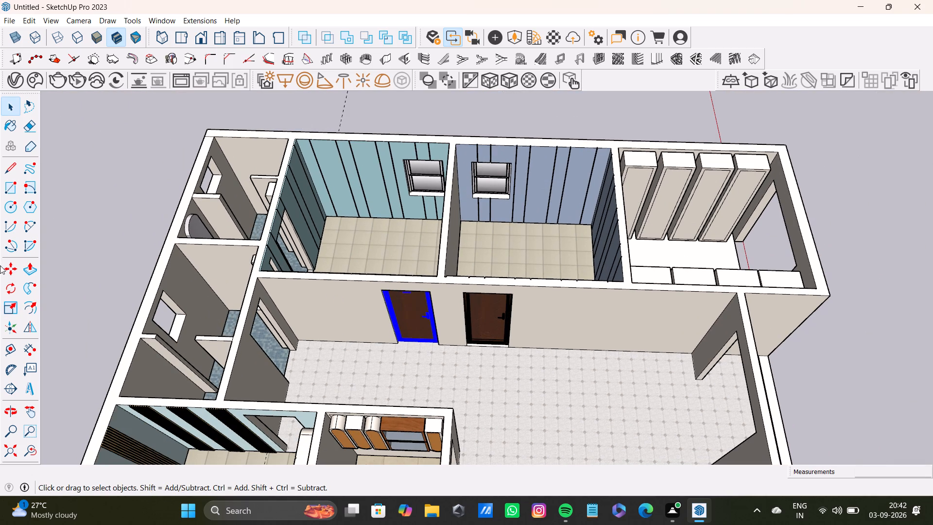
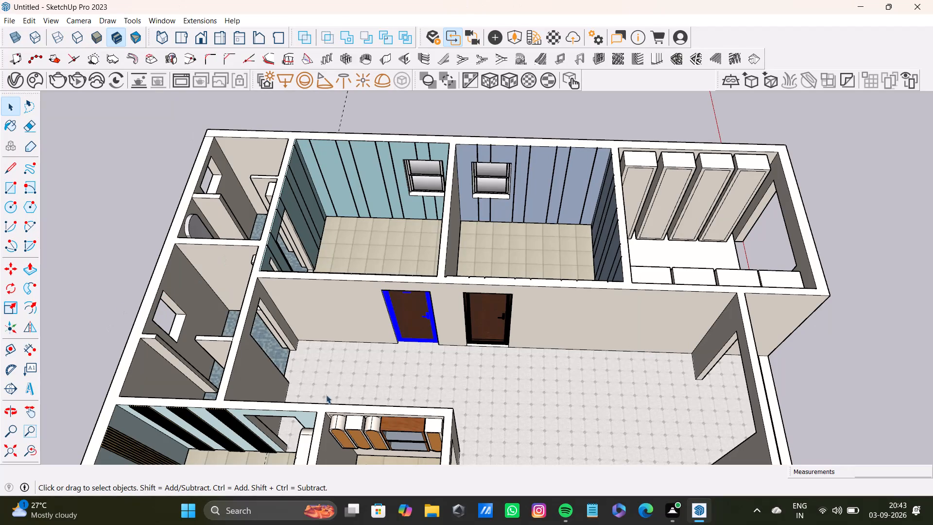
# Copy the hall-wall door of the blue-panelled room out to the empty ground outside the house.
pyautogui.scroll(-17, 286, 251)
pyautogui.moveTo(344, 331); pyautogui.dragTo(333, 334, button='middle')
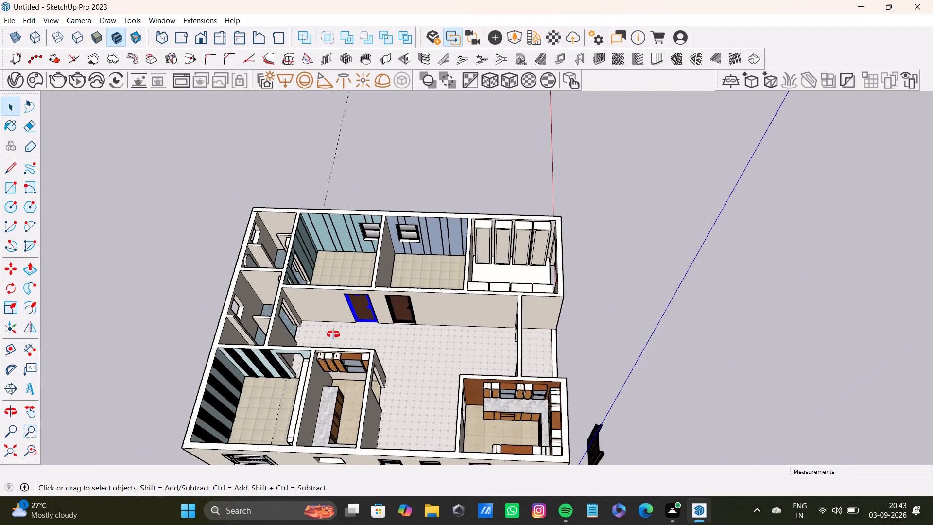
pyautogui.moveTo(333, 334); pyautogui.dragTo(295, 254, button='middle')
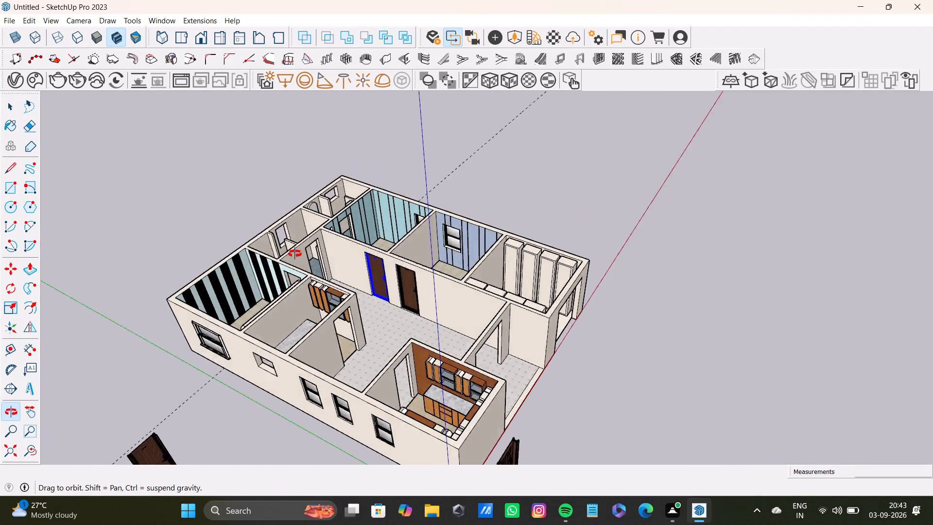
pyautogui.moveTo(295, 254); pyautogui.dragTo(391, 272, button='middle')
pyautogui.scroll(3, 390, 331)
pyautogui.scroll(-6, 385, 339)
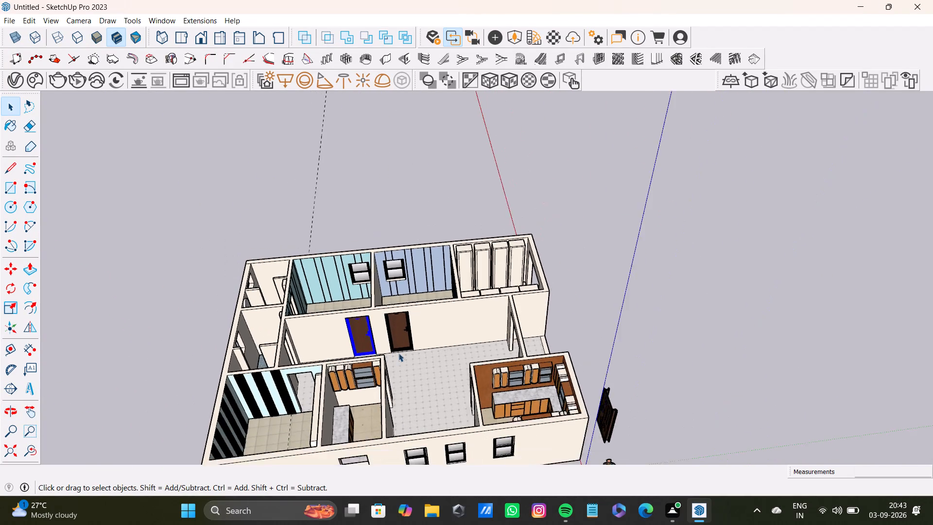
pyautogui.keyDown('shift'); pyautogui.moveTo(404, 355); pyautogui.dragTo(407, 332, button='middle'); pyautogui.keyUp('shift')
pyautogui.moveTo(412, 320); pyautogui.dragTo(394, 373, button='middle')
pyautogui.scroll(2, 400, 321)
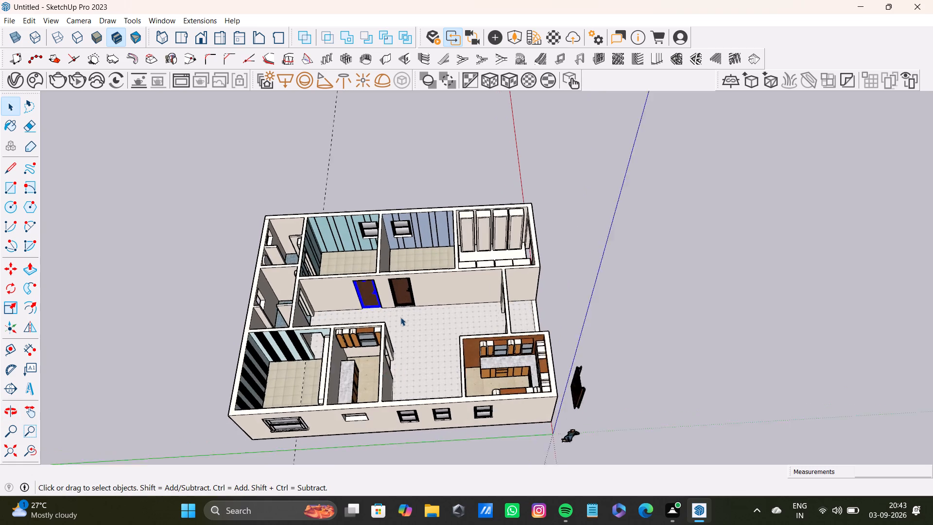
pyautogui.scroll(5, 400, 317)
pyautogui.click(408, 292)
pyautogui.moveTo(472, 319); pyautogui.dragTo(419, 349, button='middle')
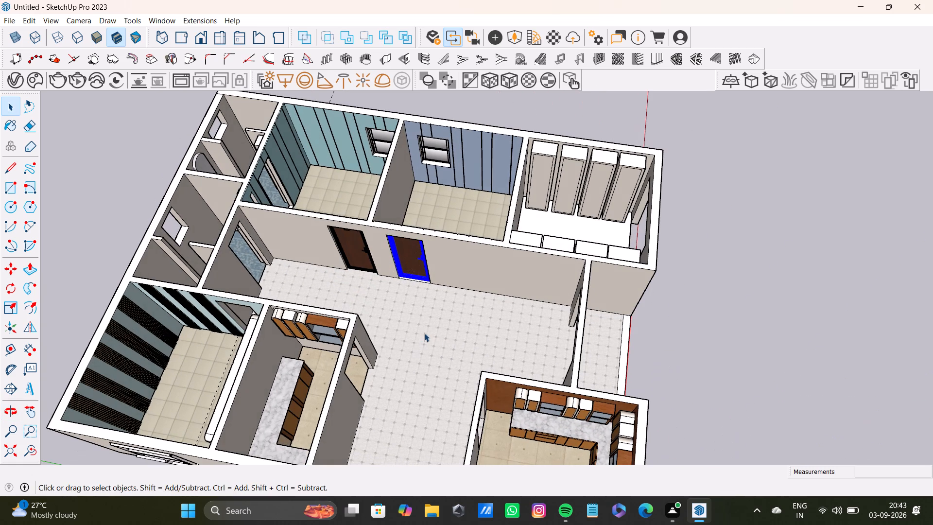
pyautogui.press('m')
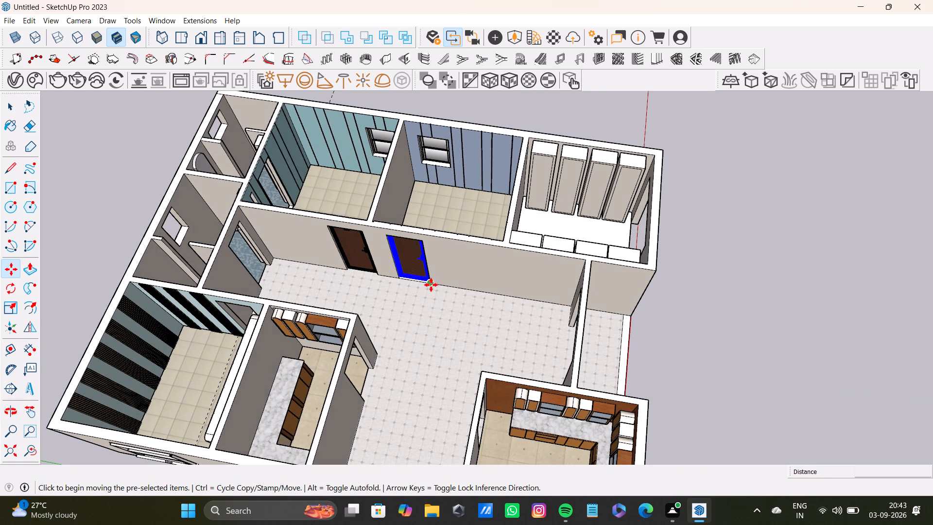
pyautogui.keyDown('ctrl'); pyautogui.click(431, 285); pyautogui.keyUp('ctrl')
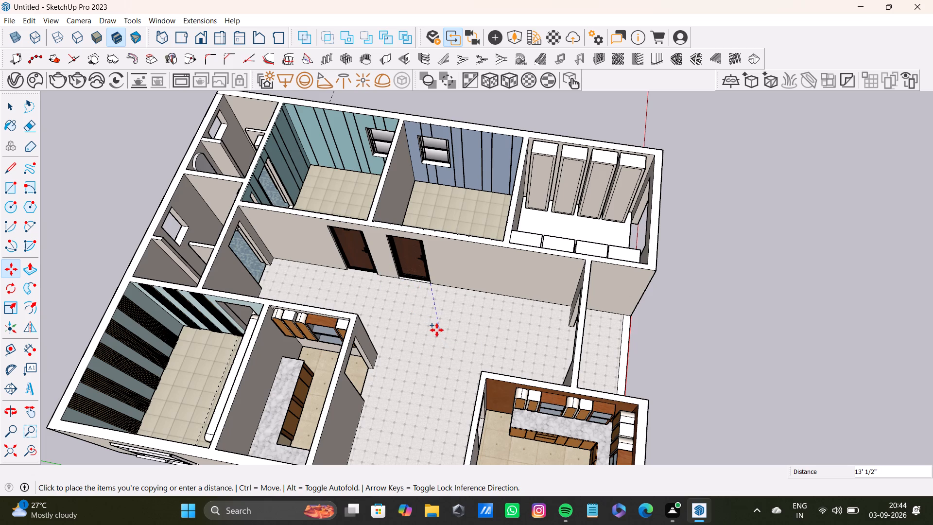
pyautogui.click(749, 375)
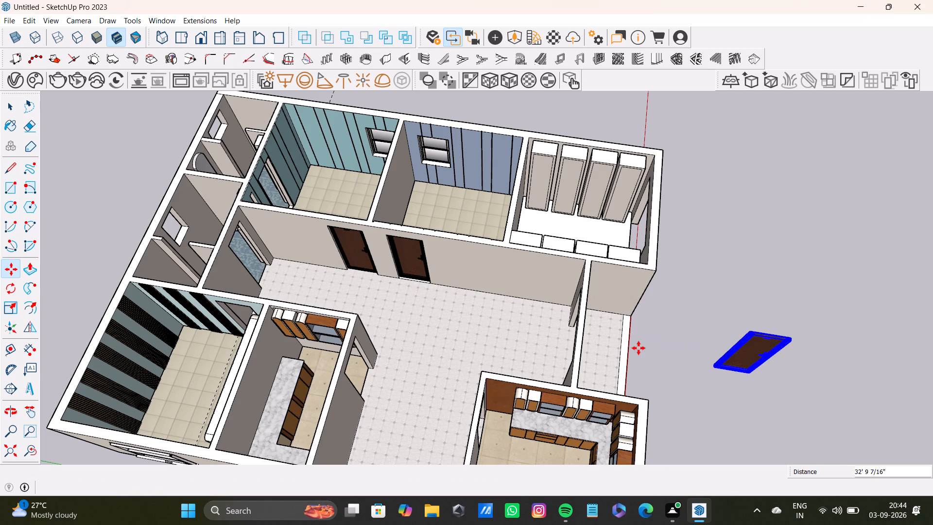
# Rotate the copied door 180° about the vertical axis, pivoting on its corner.
pyautogui.scroll(-3, 639, 348)
pyautogui.keyDown('shift'); pyautogui.moveTo(639, 345); pyautogui.dragTo(507, 327, button='middle'); pyautogui.keyUp('shift')
pyautogui.press('q')
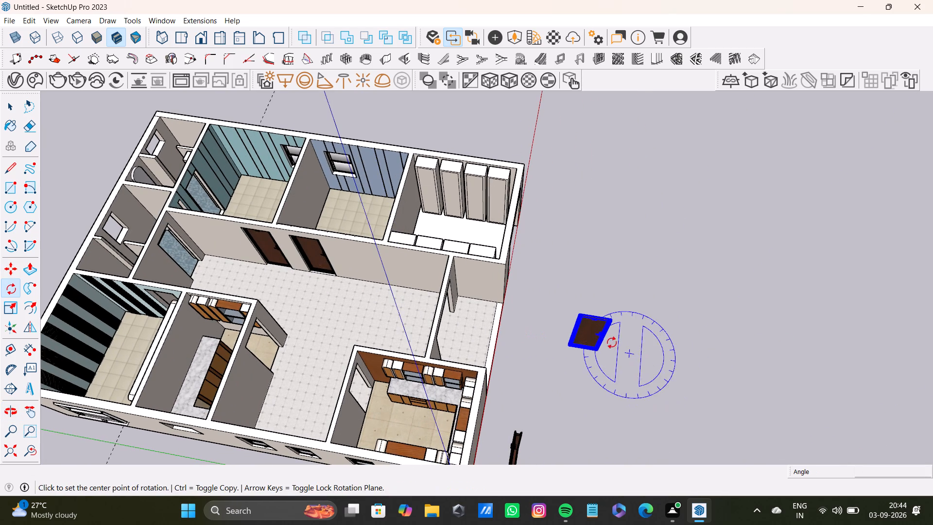
pyautogui.scroll(6, 612, 343)
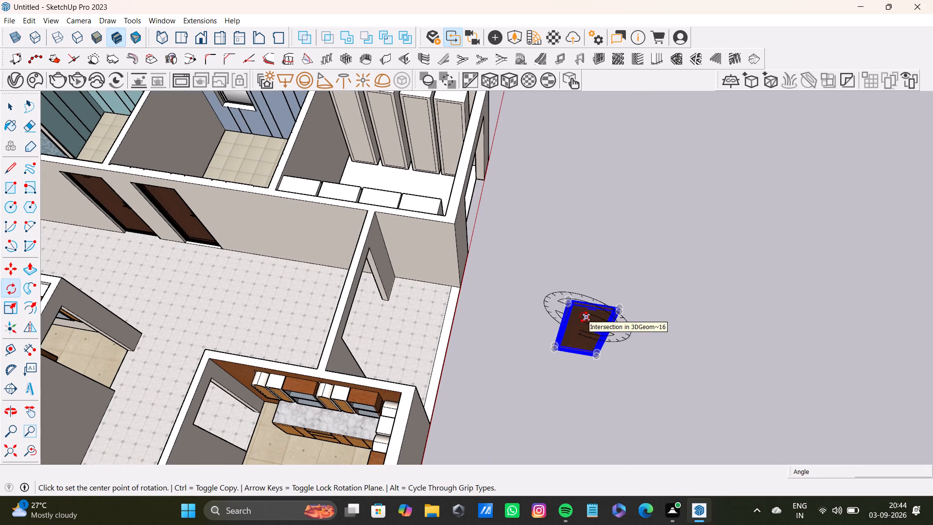
pyautogui.press('Up')
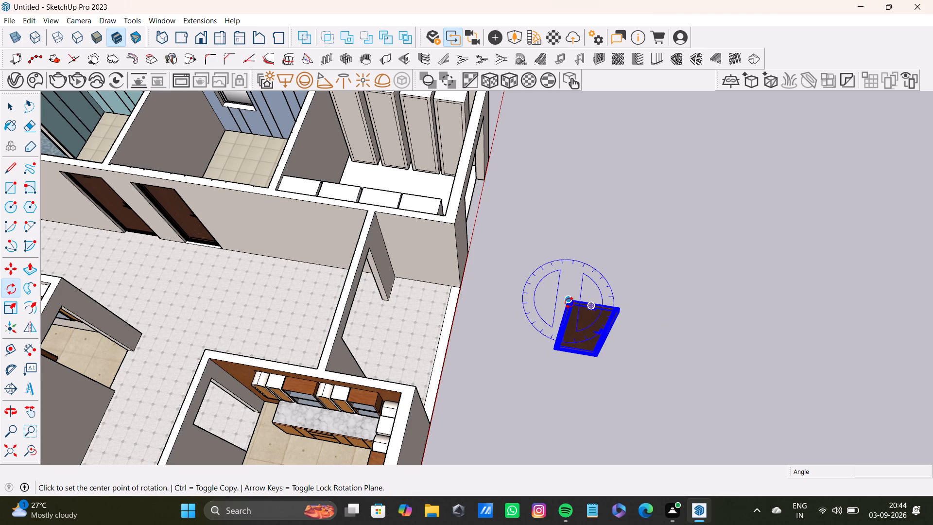
pyautogui.click(572, 303)
pyautogui.click(622, 314)
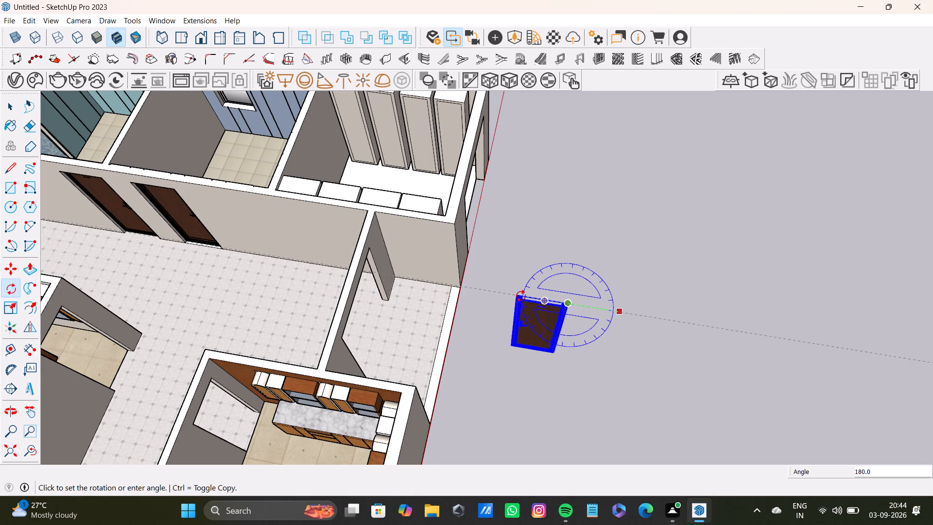
pyautogui.click(521, 296)
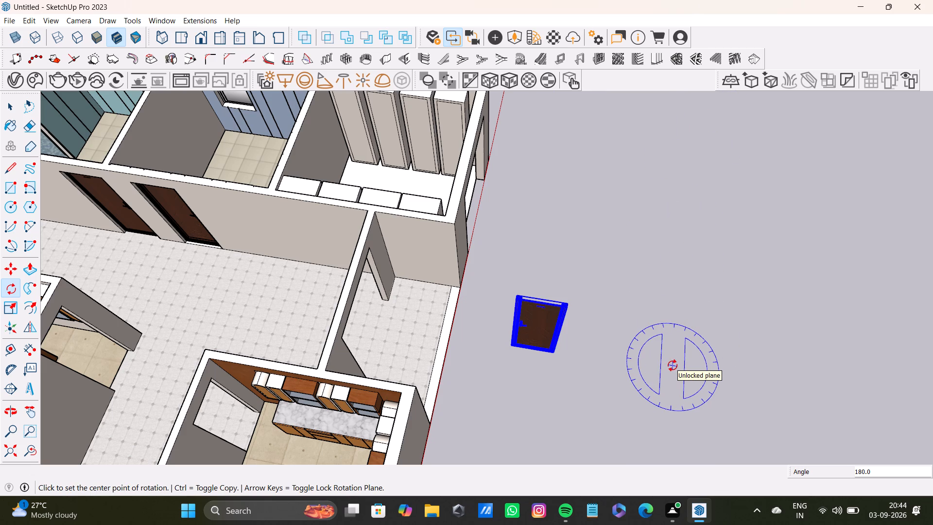
# Move the rotated door by its lower corner into the striped-wall room's doorway at the end of the hall.
pyautogui.moveTo(680, 376); pyautogui.dragTo(305, 367, button='middle')
pyautogui.scroll(3, 433, 324)
pyautogui.moveTo(523, 348); pyautogui.dragTo(360, 340, button='middle')
pyautogui.press('m')
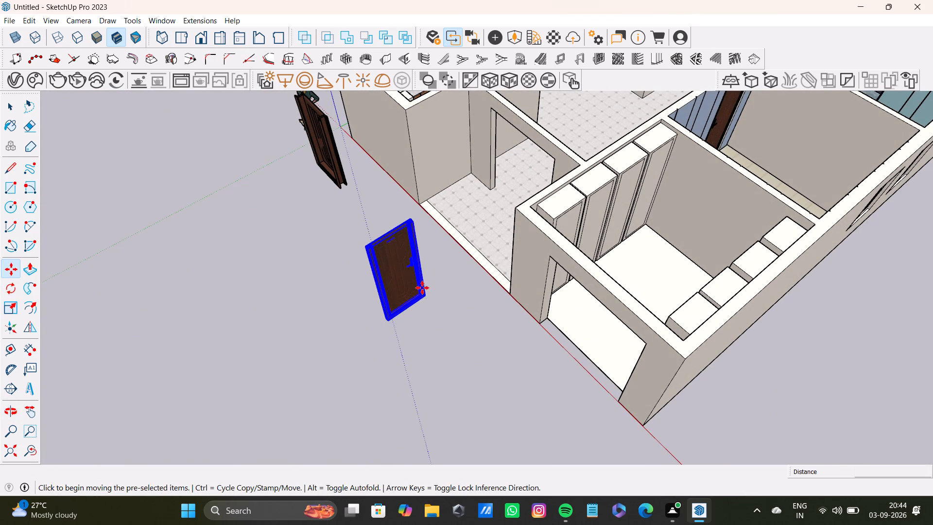
pyautogui.click(426, 297)
pyautogui.scroll(-3, 544, 160)
pyautogui.moveTo(575, 171); pyautogui.dragTo(513, 320, button='middle')
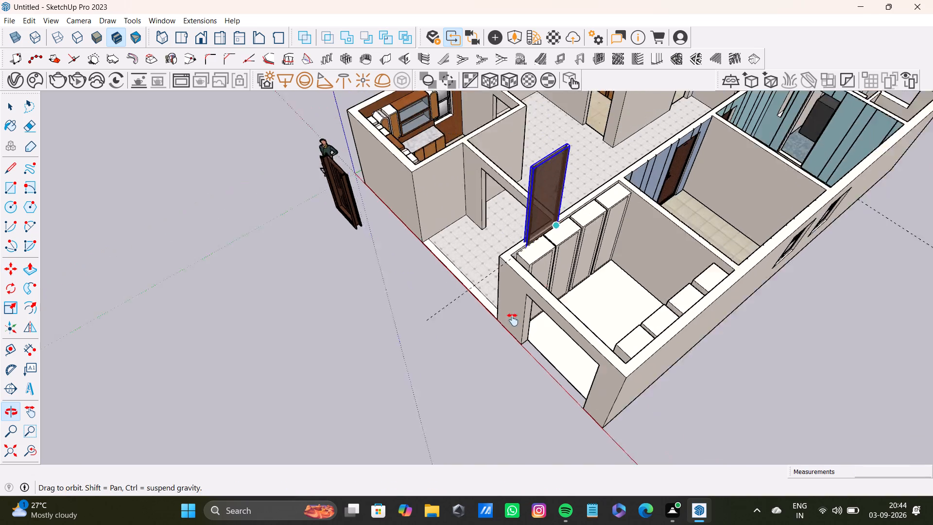
pyautogui.moveTo(513, 320); pyautogui.dragTo(470, 411, button='middle')
pyautogui.scroll(17, 680, 204)
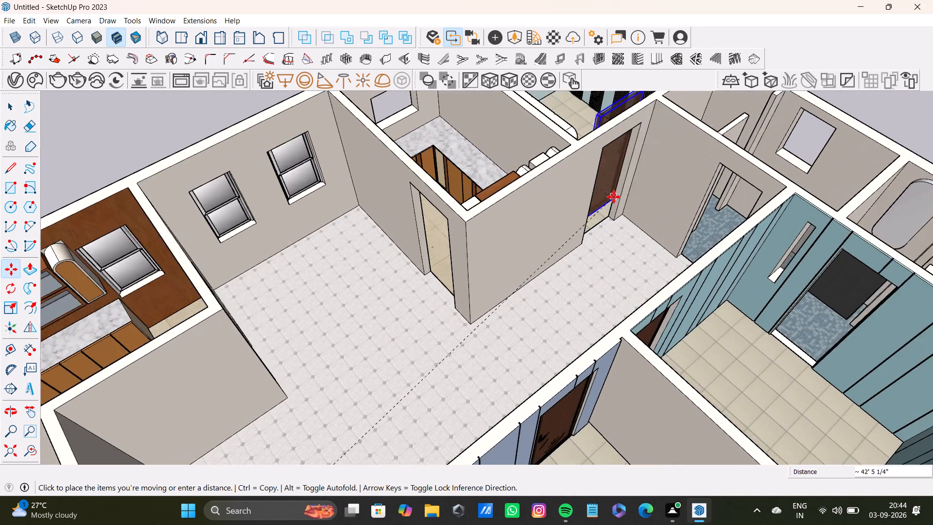
pyautogui.moveTo(616, 197); pyautogui.dragTo(501, 237, button='middle')
pyautogui.scroll(6, 630, 244)
pyautogui.moveTo(636, 283); pyautogui.dragTo(575, 235, button='middle')
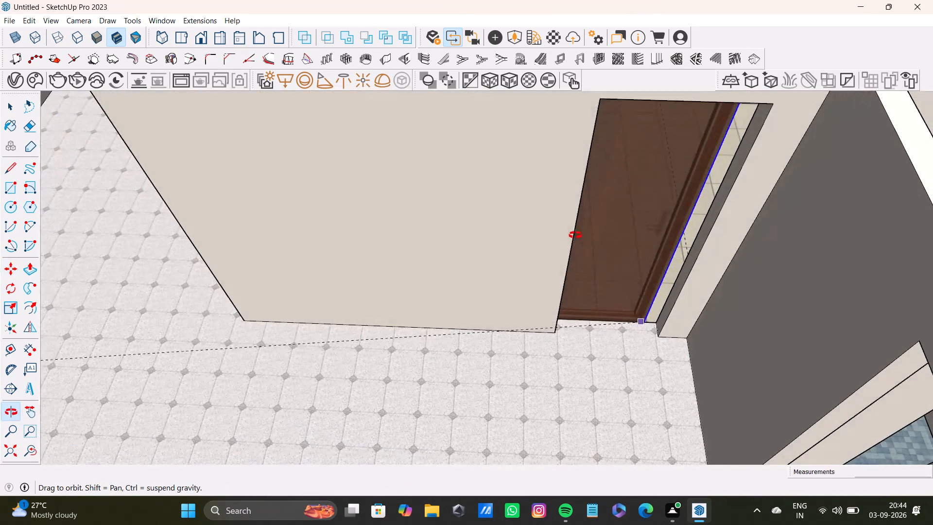
pyautogui.moveTo(575, 235); pyautogui.dragTo(575, 228, button='middle')
pyautogui.click(658, 334)
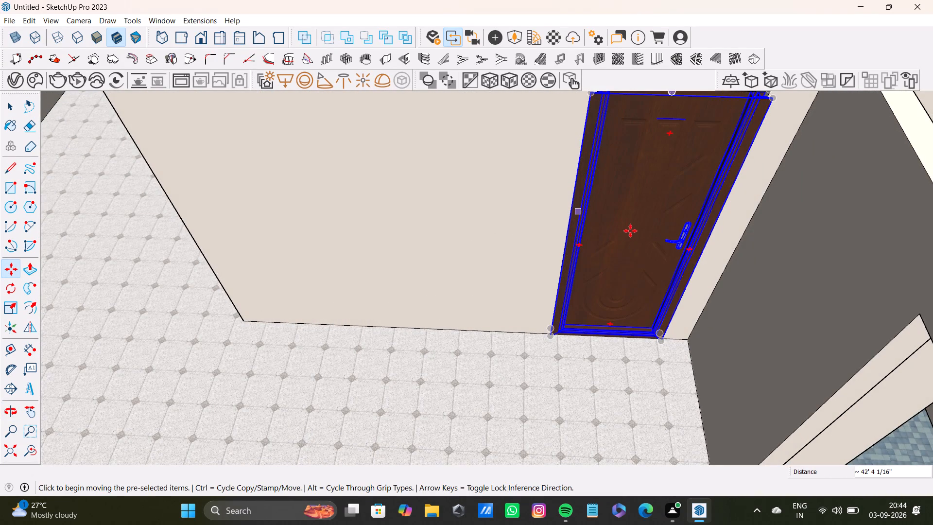
# Scale the door in the striped-wall room's doorway to about 0.96 in width and about 0.73 in depth.
pyautogui.keyDown('shift'); pyautogui.moveTo(626, 184); pyautogui.dragTo(567, 239, button='middle'); pyautogui.keyUp('shift')
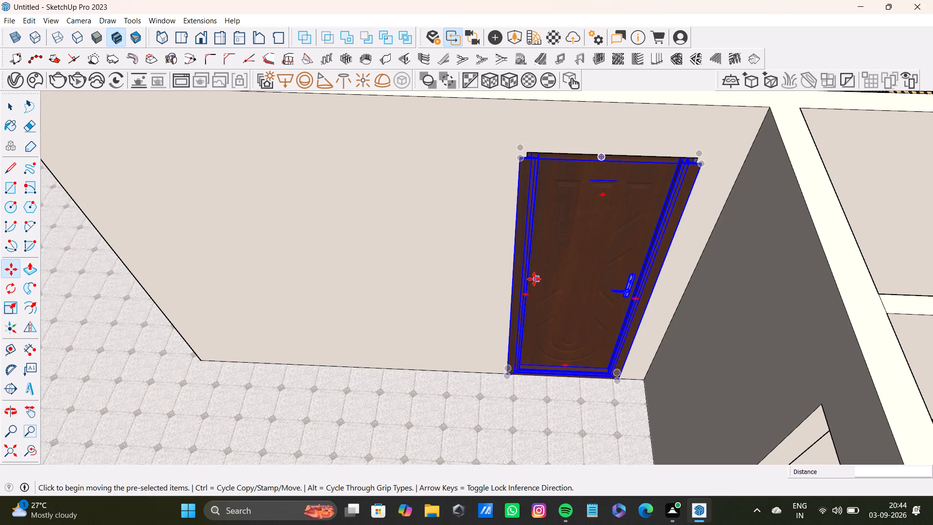
pyautogui.press('s')
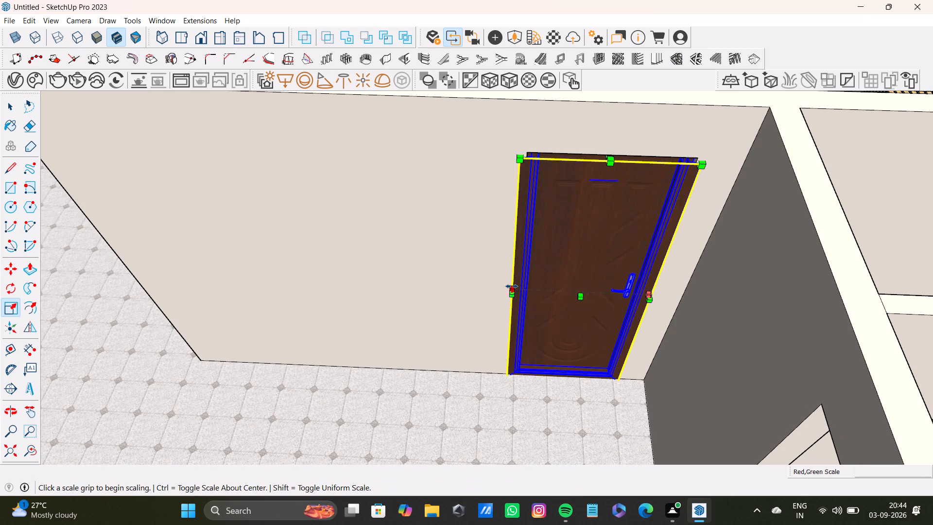
pyautogui.click(512, 287)
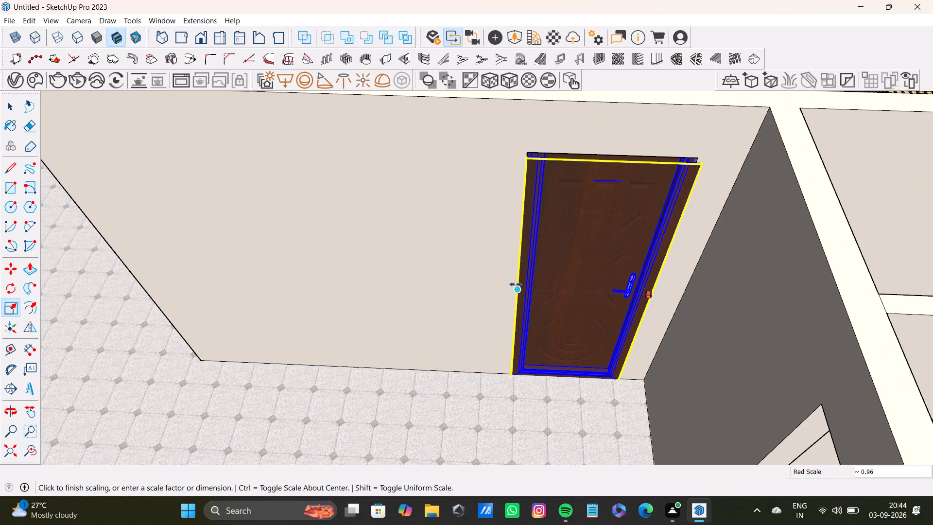
pyautogui.moveTo(586, 297); pyautogui.dragTo(586, 287)
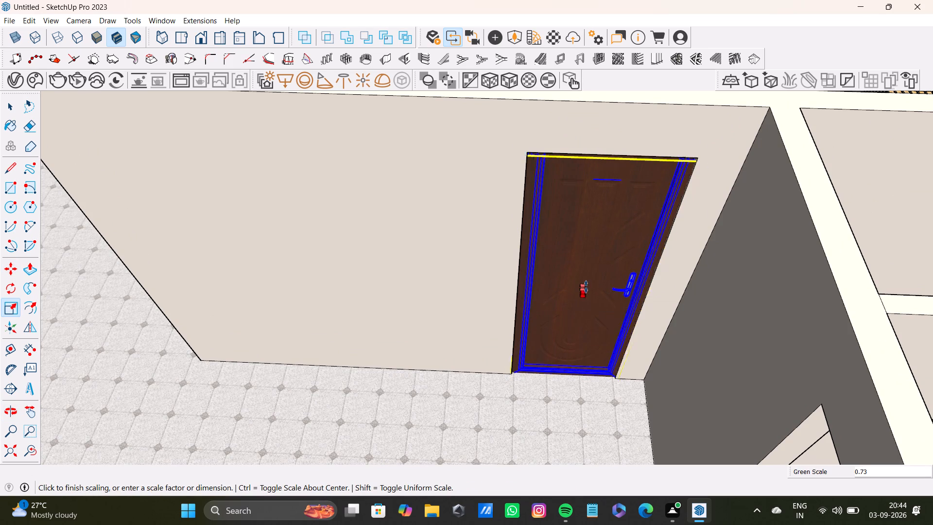
pyautogui.moveTo(586, 287); pyautogui.dragTo(587, 285)
# Scale the depth of the striped-wall room's door again to fit the wall opening, and deselect it.
pyautogui.scroll(-4, 593, 245)
pyautogui.moveTo(581, 255); pyautogui.dragTo(553, 332, button='middle')
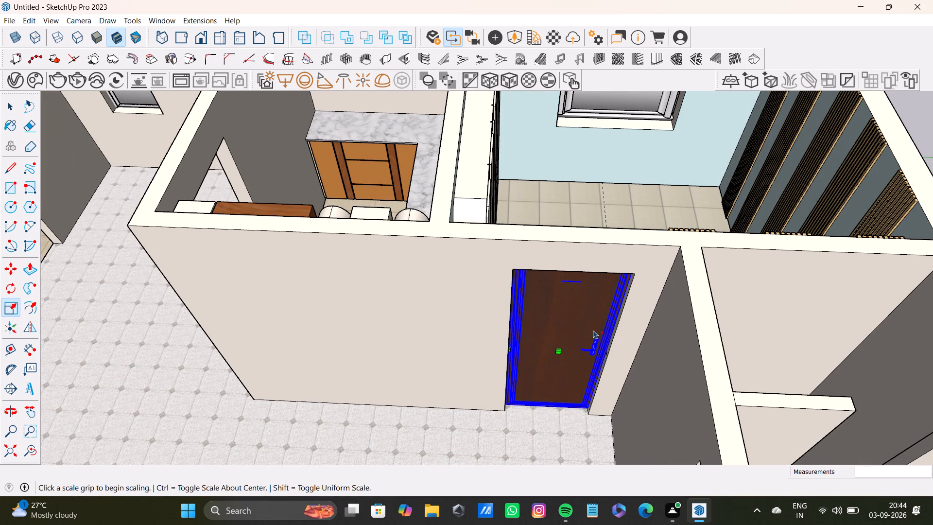
pyautogui.moveTo(590, 332); pyautogui.dragTo(624, 331, button='middle')
pyautogui.press('s')
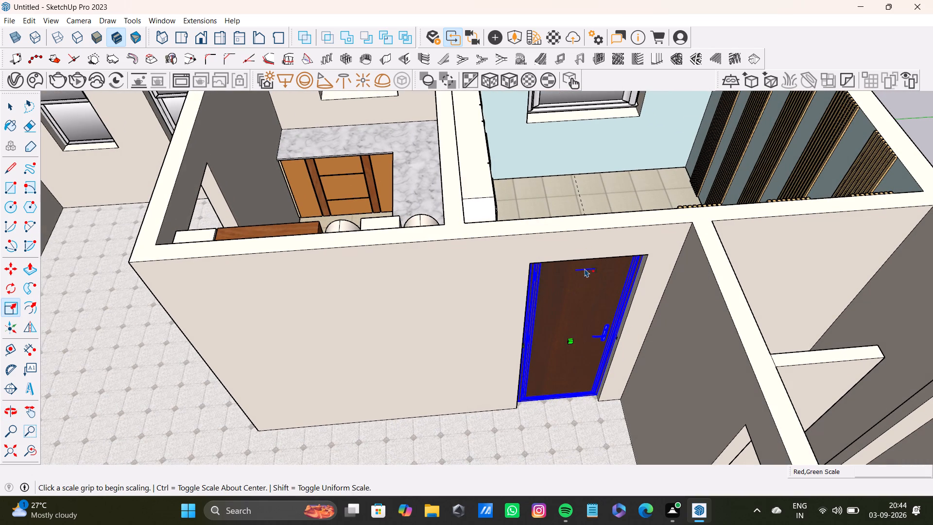
pyautogui.moveTo(588, 250); pyautogui.dragTo(587, 258)
pyautogui.press('space')
pyautogui.scroll(-4, 589, 309)
pyautogui.write('ds')
pyautogui.moveTo(577, 338); pyautogui.dragTo(577, 332)
pyautogui.press('space')
pyautogui.scroll(-5, 566, 334)
pyautogui.click(825, 215)
# Delete the spare door standing outside the house beyond the windowed long wall.
pyautogui.scroll(-6, 500, 327)
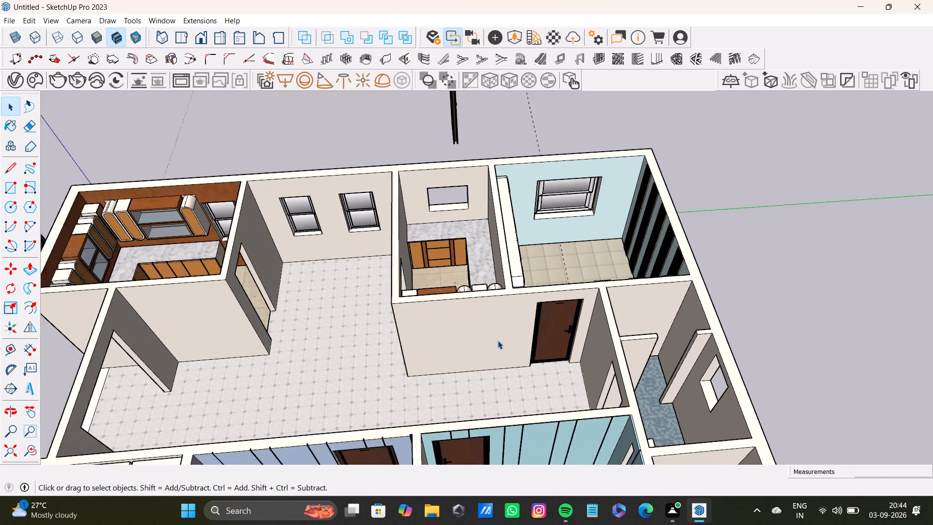
pyautogui.scroll(-2, 498, 340)
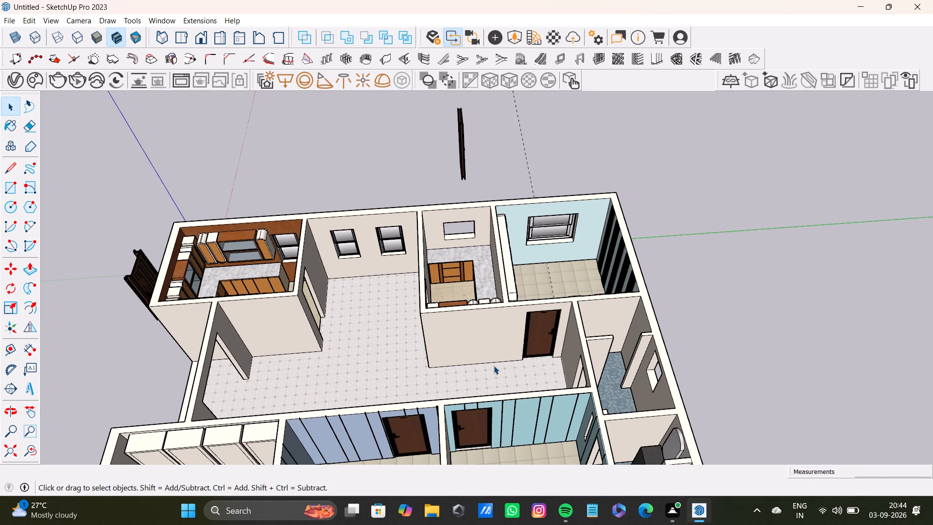
pyautogui.moveTo(493, 362); pyautogui.dragTo(828, 392, button='middle')
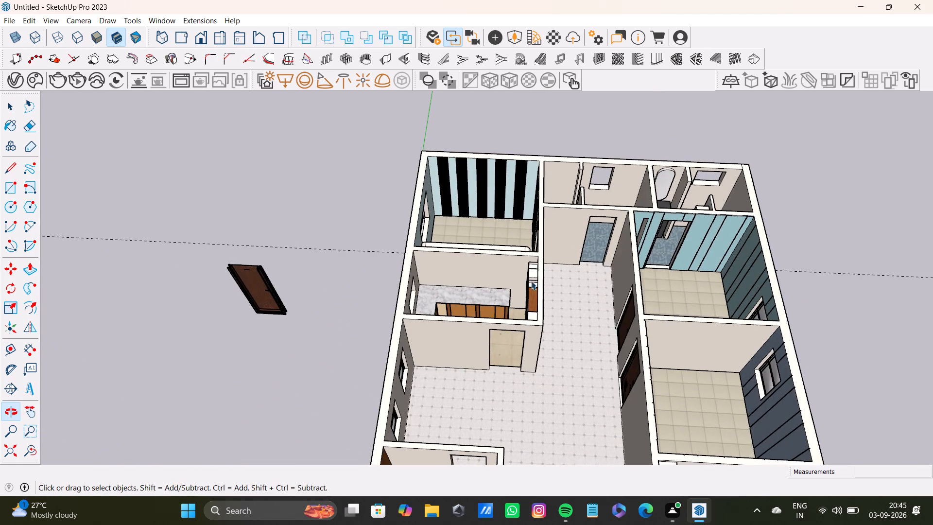
pyautogui.moveTo(492, 264); pyautogui.dragTo(643, 246, button='middle')
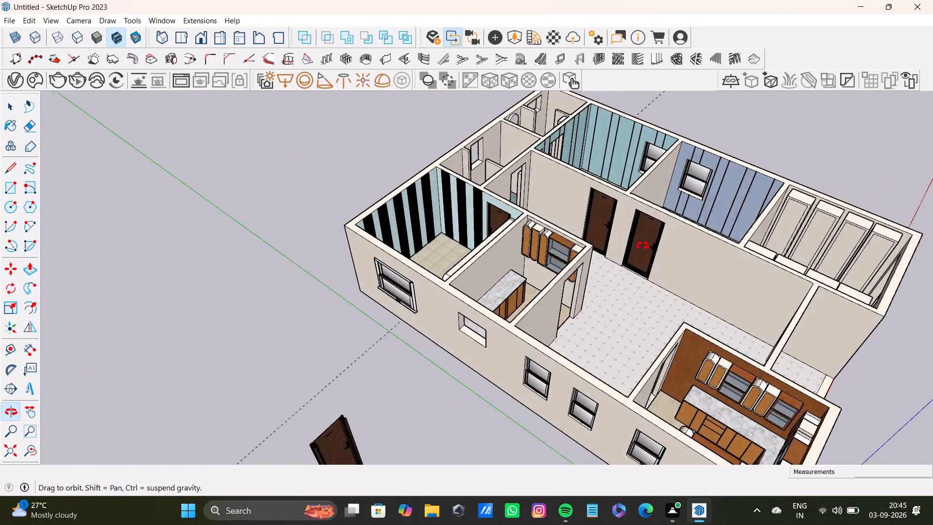
pyautogui.moveTo(643, 246); pyautogui.dragTo(266, 292, button='middle')
pyautogui.click(673, 245)
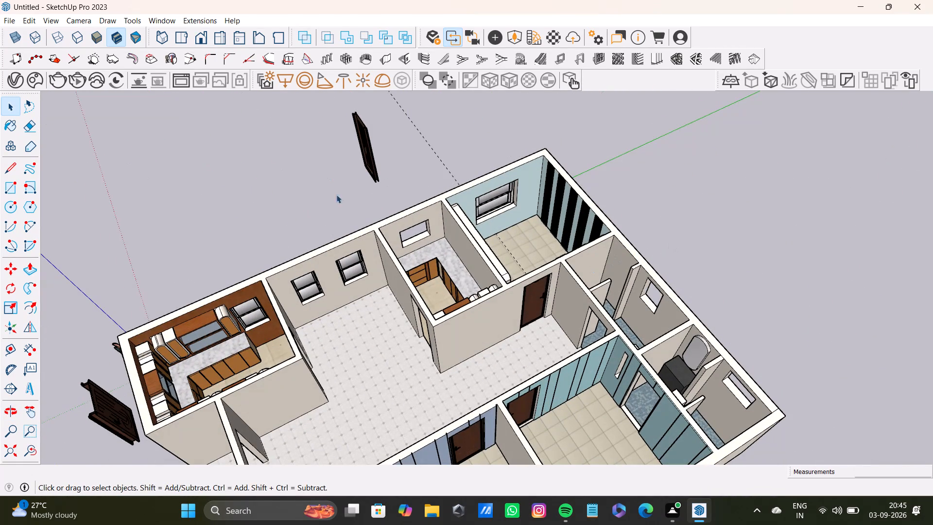
pyautogui.moveTo(321, 96); pyautogui.dragTo(415, 173)
pyautogui.moveTo(281, 231); pyautogui.dragTo(536, 188, button='middle')
pyautogui.moveTo(163, 210); pyautogui.dragTo(289, 386)
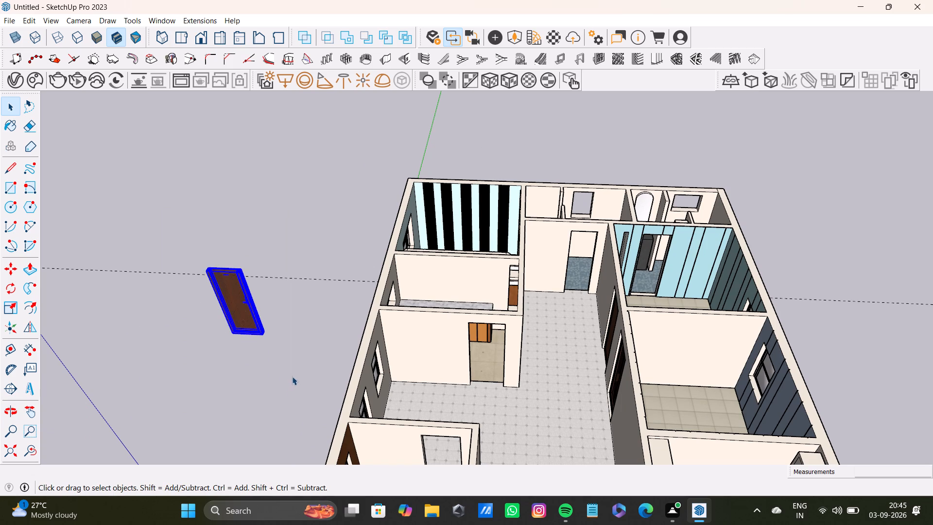
pyautogui.press('Delete')
# Delete the spare door beside the human figure near the origin.
pyautogui.scroll(-9, 337, 364)
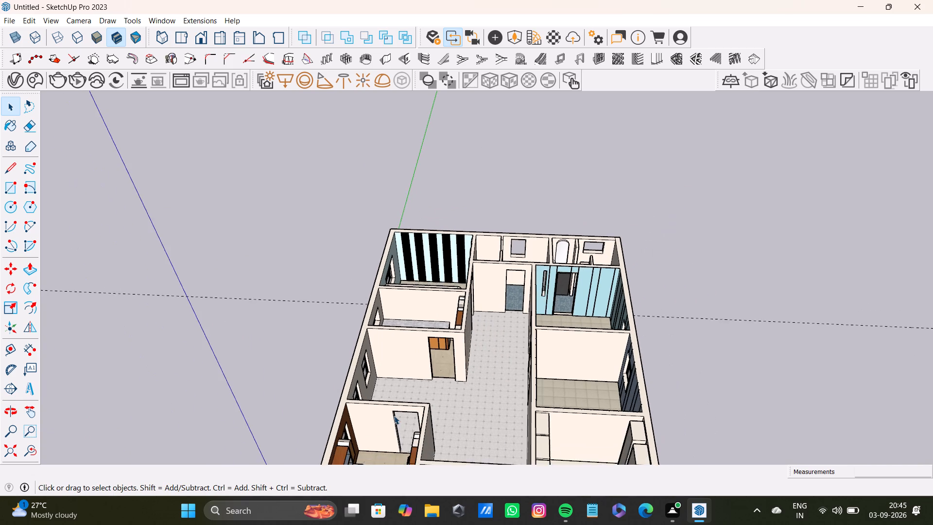
pyautogui.moveTo(394, 416); pyautogui.dragTo(382, 171, button='middle')
pyautogui.moveTo(278, 255); pyautogui.dragTo(386, 355)
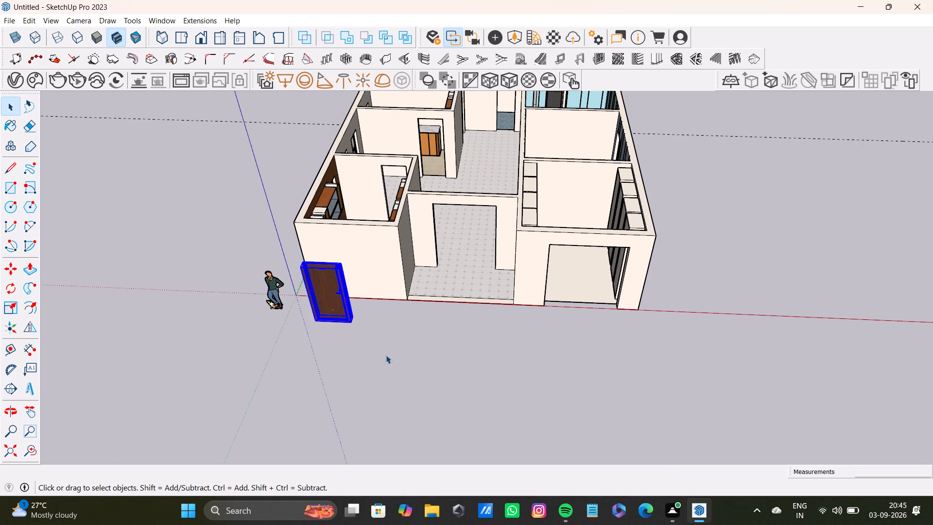
pyautogui.press('Delete')
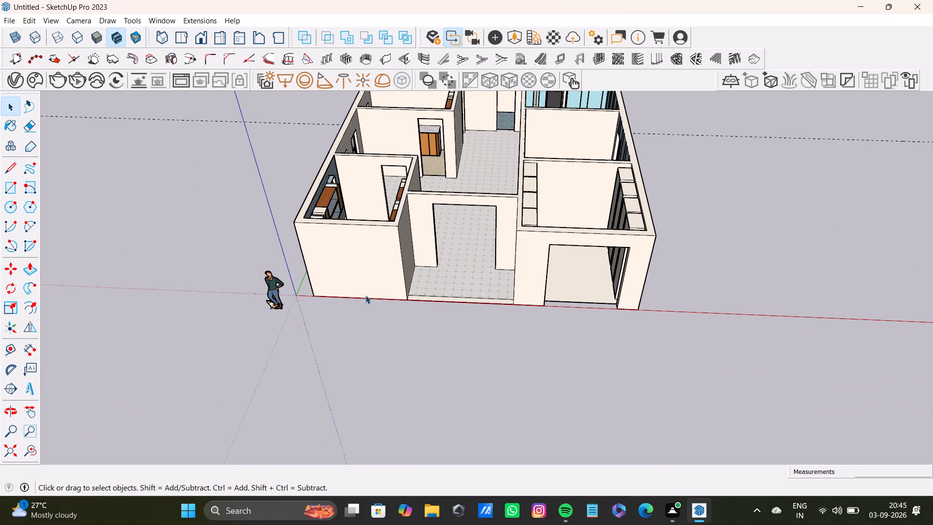
# Examine the whole house from above, including the kitchen, hall and room doorways.
pyautogui.scroll(-7, 365, 289)
pyautogui.moveTo(381, 228); pyautogui.dragTo(235, 355, button='middle')
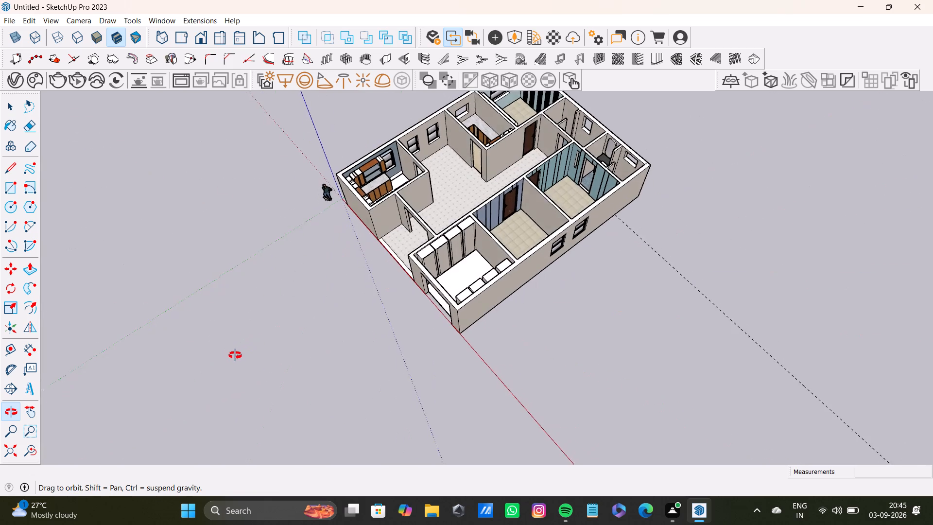
pyautogui.moveTo(235, 355); pyautogui.dragTo(235, 350, button='middle')
pyautogui.scroll(13, 375, 142)
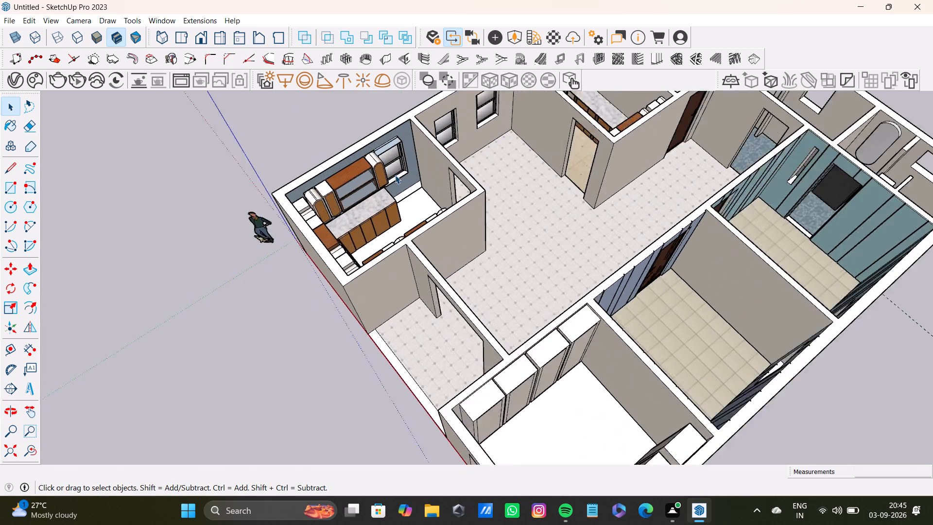
pyautogui.scroll(4, 395, 175)
pyautogui.scroll(-9, 394, 165)
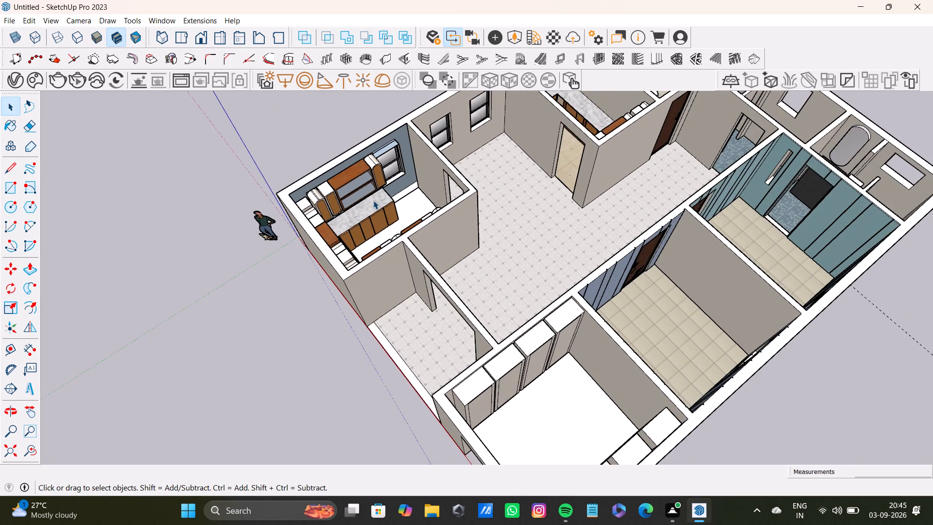
pyautogui.scroll(-4, 373, 200)
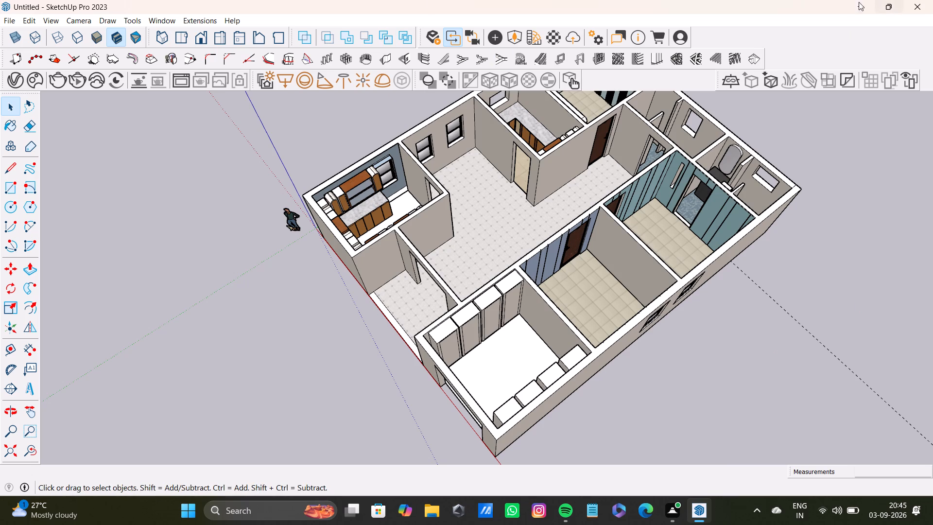
pyautogui.scroll(-6, 460, 291)
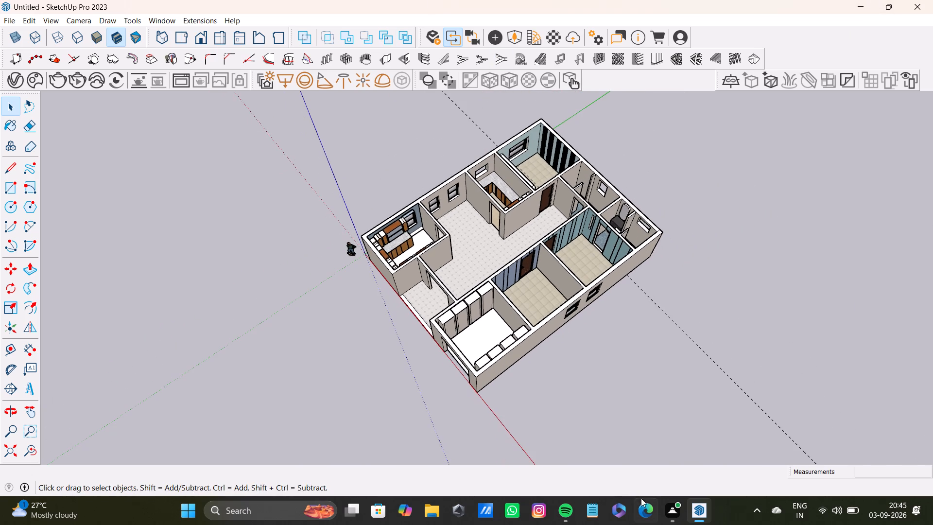
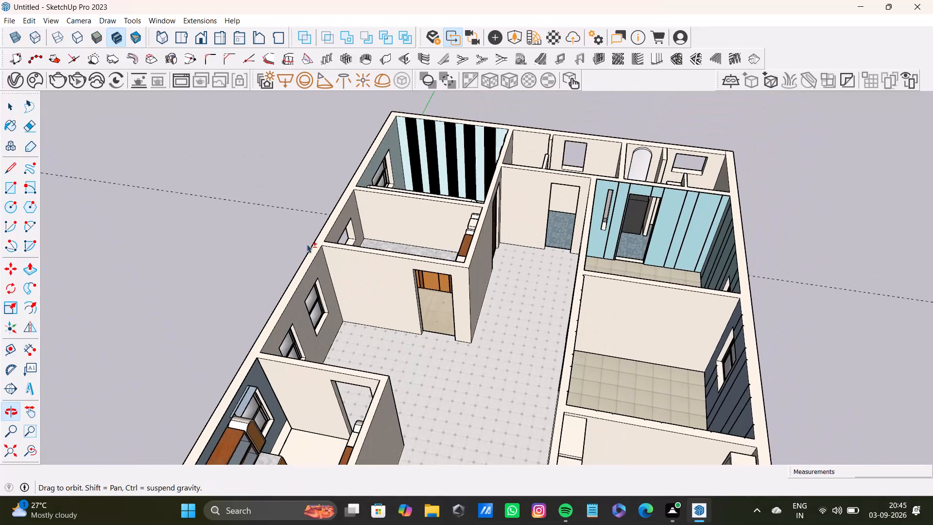
# Import the wooden sliding barn door file Component_60 from Downloads and place it outside the house, beyond the windowed long wall.
pyautogui.click(10, 20)
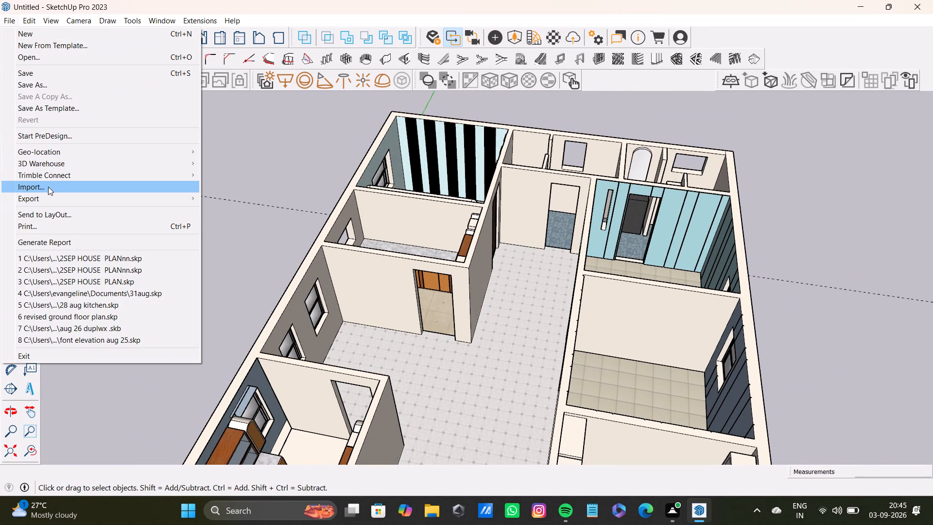
pyautogui.click(49, 186)
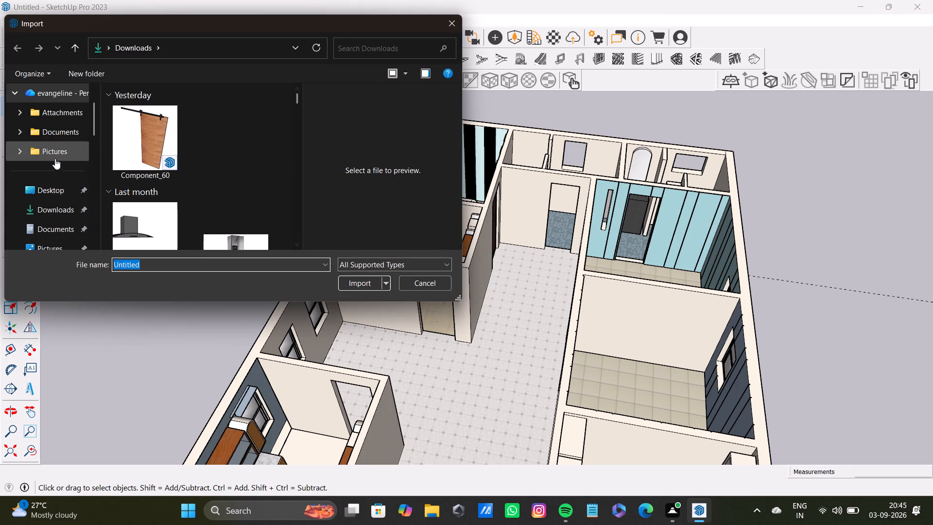
pyautogui.click(143, 140)
pyautogui.click(351, 281)
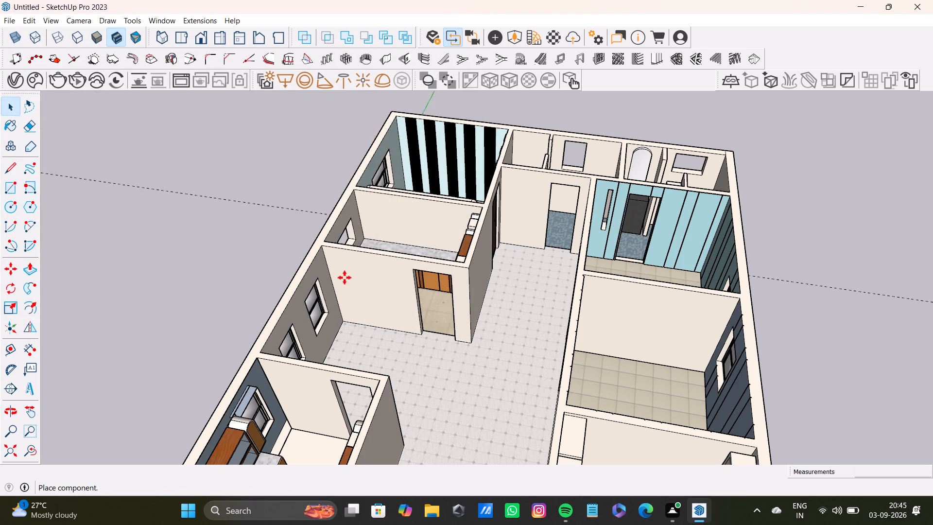
pyautogui.click(211, 248)
# Copy the sliding door to the doorway in the two-window room's wall beside the hall corner, aligning its bottom corner with the jamb.
pyautogui.press('m')
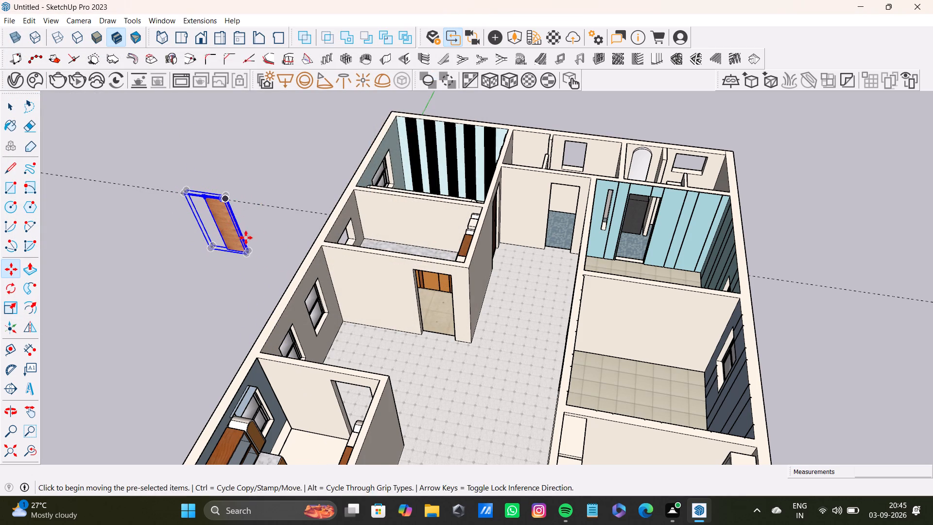
pyautogui.click(246, 255)
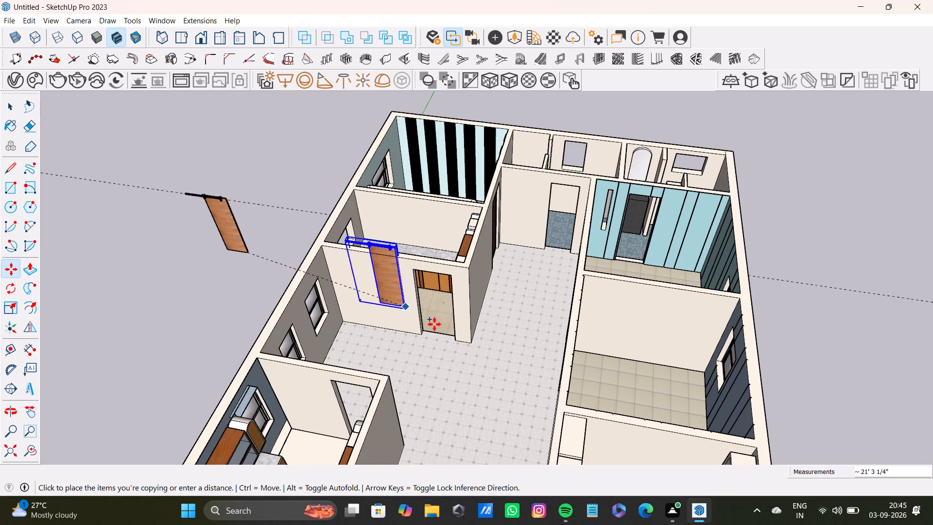
pyautogui.scroll(16, 449, 337)
pyautogui.moveTo(450, 338); pyautogui.dragTo(484, 352, button='middle')
pyautogui.scroll(9, 473, 353)
pyautogui.moveTo(473, 352); pyautogui.dragTo(524, 330, button='middle')
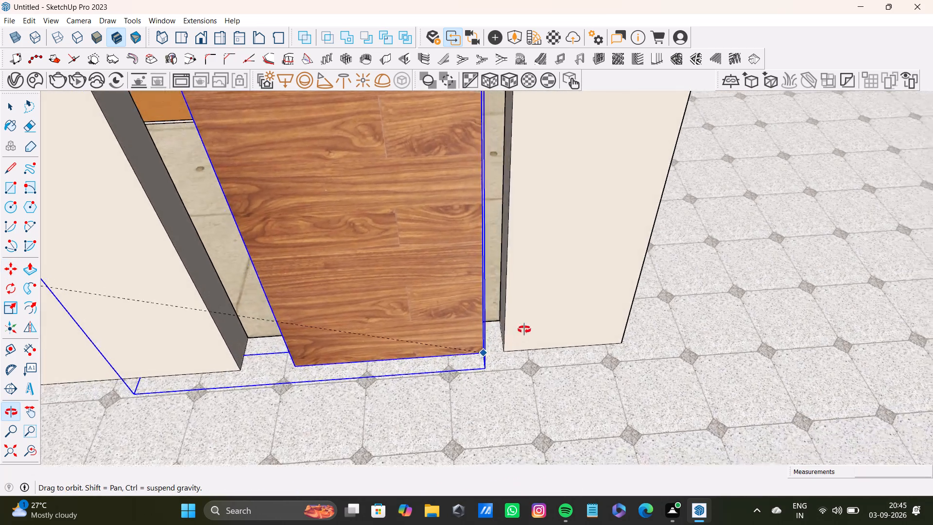
pyautogui.moveTo(524, 330); pyautogui.dragTo(531, 326, button='middle')
pyautogui.scroll(5, 501, 334)
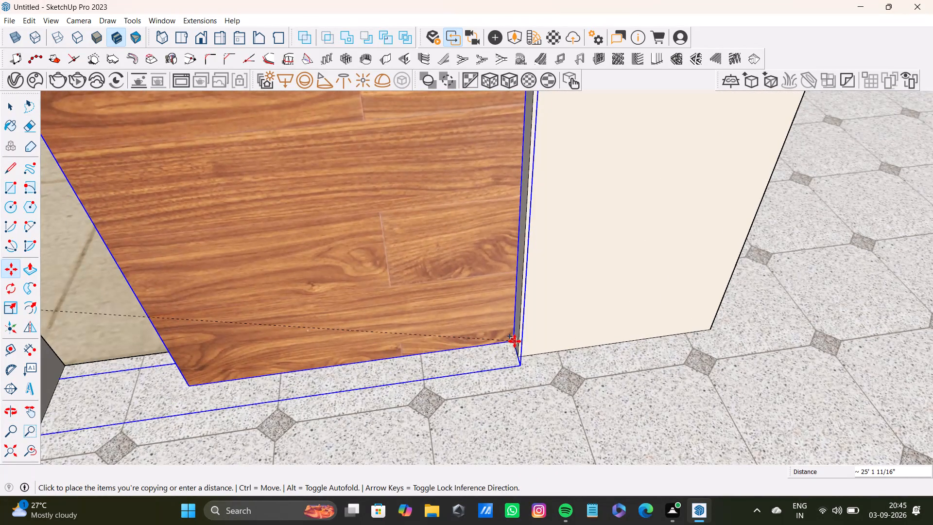
pyautogui.click(515, 342)
# Scale the copied sliding door's height up to the top edge of the doorway opening.
pyautogui.scroll(-19, 329, 307)
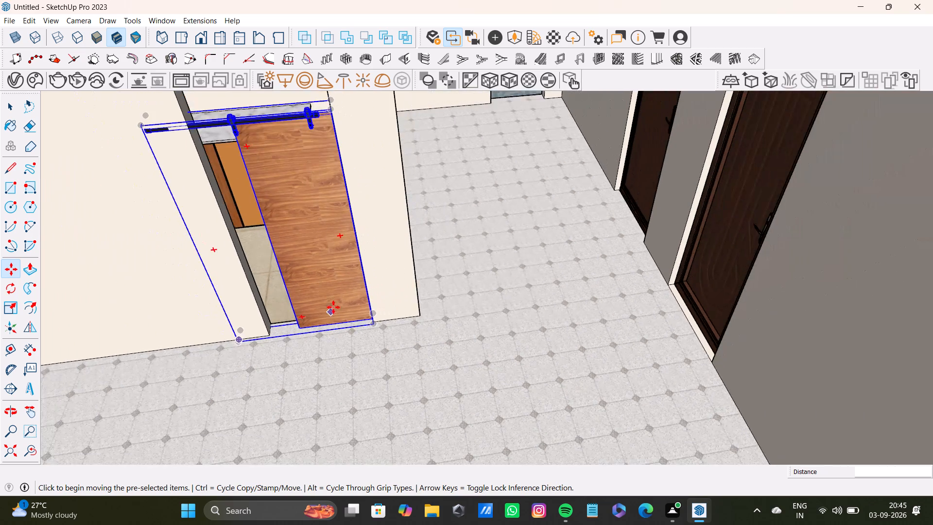
pyautogui.keyDown('shift'); pyautogui.moveTo(338, 292); pyautogui.dragTo(401, 403, button='middle'); pyautogui.keyUp('shift')
pyautogui.scroll(3, 305, 307)
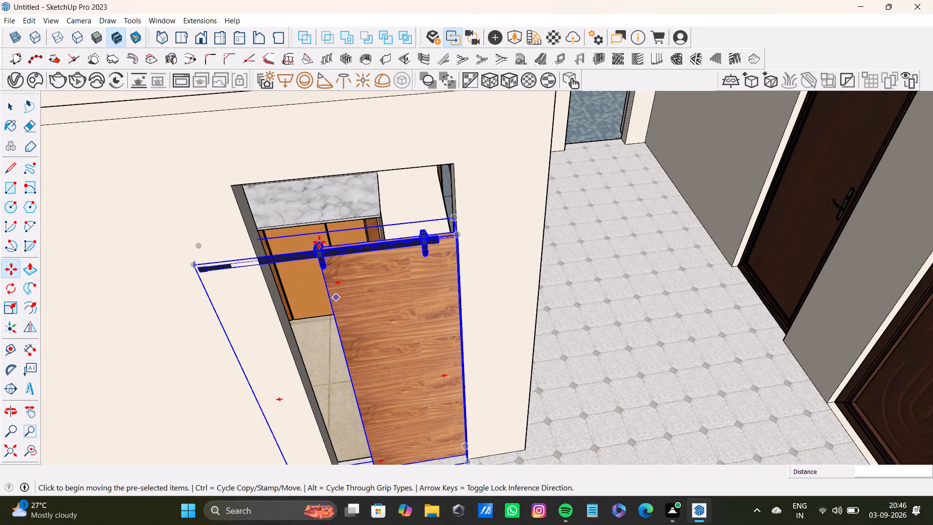
pyautogui.press('s')
pyautogui.moveTo(331, 239); pyautogui.dragTo(331, 237)
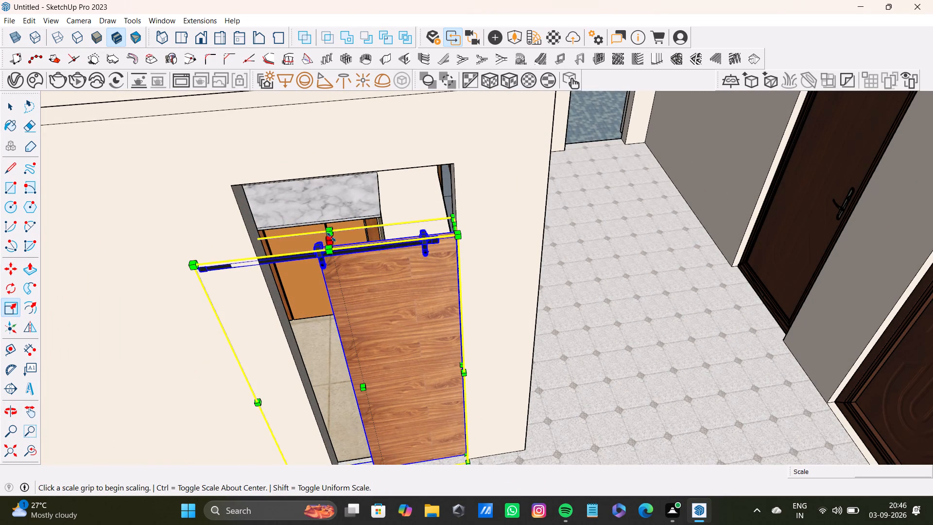
pyautogui.moveTo(331, 237); pyautogui.dragTo(327, 164)
# Move the sliding door about 1' 1 7/16" along the green axis, out in front of the wall.
pyautogui.scroll(-4, 287, 332)
pyautogui.moveTo(306, 341); pyautogui.dragTo(320, 297, button='middle')
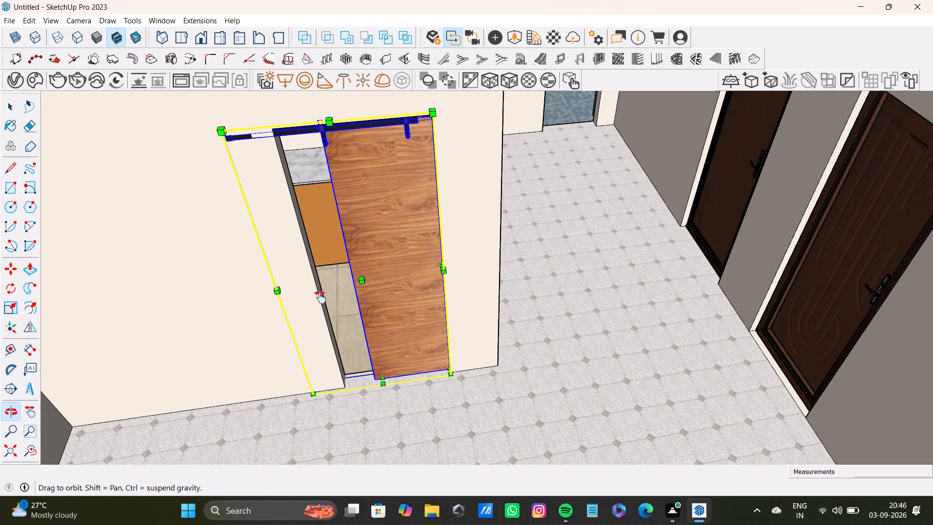
pyautogui.moveTo(320, 297); pyautogui.dragTo(320, 303, button='middle')
pyautogui.moveTo(419, 195); pyautogui.dragTo(350, 274, button='middle')
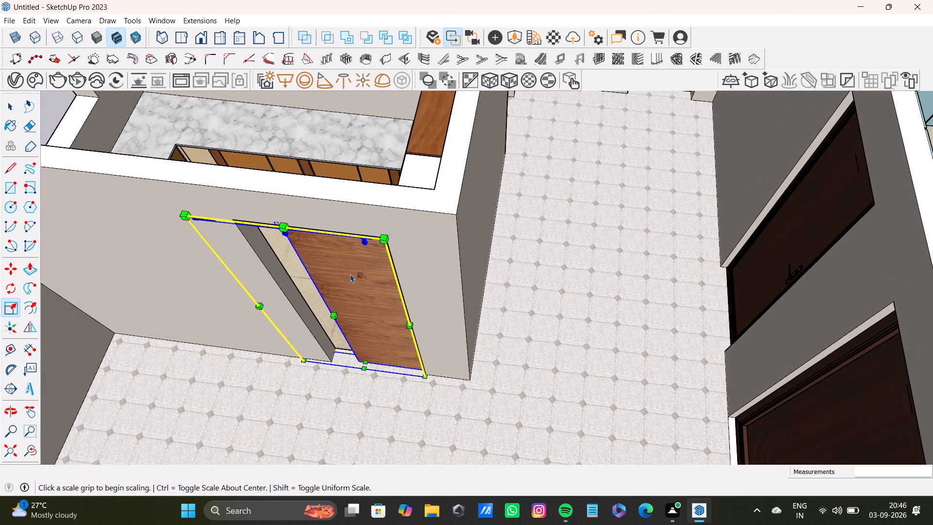
pyautogui.press('m')
pyautogui.click(384, 240)
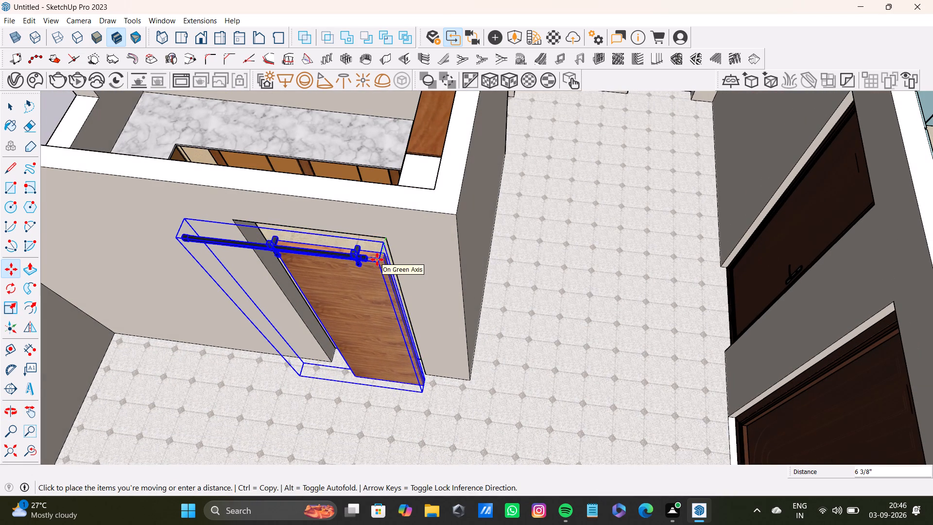
pyautogui.click(371, 286)
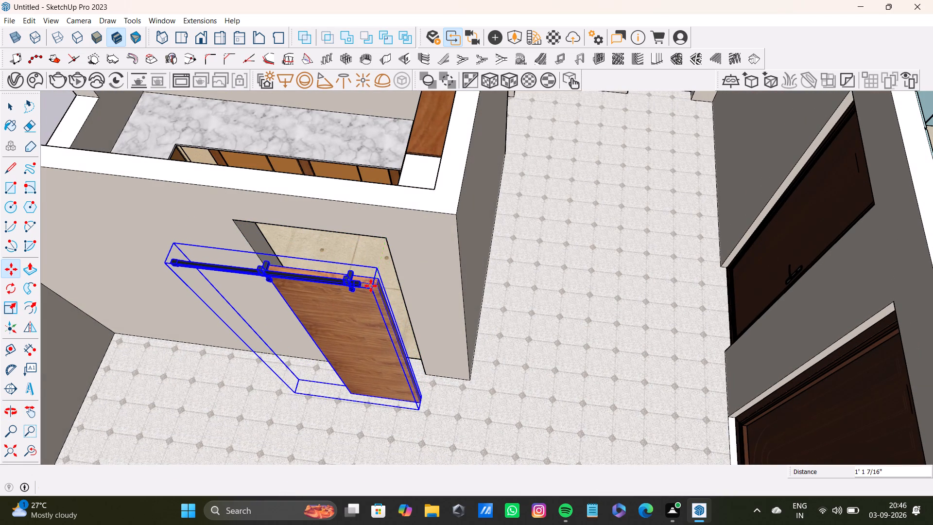
# Move the sliding door across the two-window room to the opposite kitchen doorway, about 10' 3 11/16" away.
pyautogui.moveTo(391, 318); pyautogui.dragTo(157, 383, button='middle')
pyautogui.keyDown('shift'); pyautogui.moveTo(349, 258); pyautogui.dragTo(450, 359, button='middle'); pyautogui.keyUp('shift')
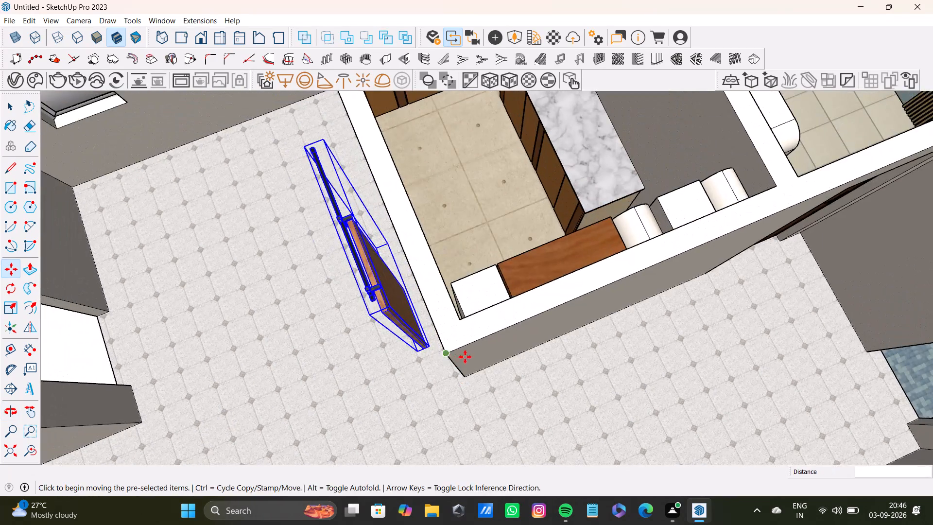
pyautogui.moveTo(456, 360); pyautogui.dragTo(292, 337, button='middle')
pyautogui.scroll(2, 322, 221)
pyautogui.click(370, 178)
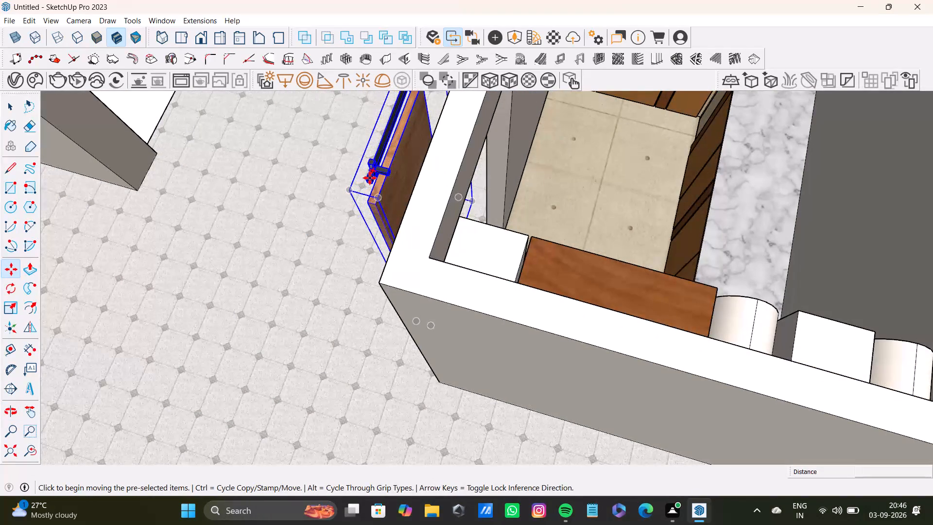
pyautogui.scroll(-4, 235, 163)
pyautogui.keyDown('shift'); pyautogui.moveTo(175, 137); pyautogui.dragTo(381, 357, button='middle'); pyautogui.keyUp('shift')
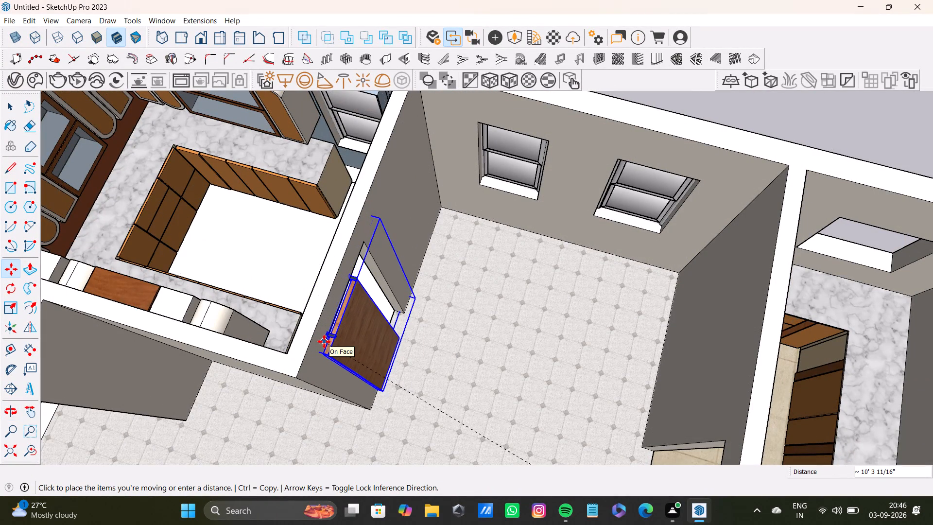
pyautogui.click(324, 342)
# Nudge the sliding door in and out in small moves to seat it against the room-side face of the kitchen wall.
pyautogui.moveTo(390, 360); pyautogui.dragTo(261, 366, button='middle')
pyautogui.scroll(5, 314, 291)
pyautogui.moveTo(373, 296); pyautogui.dragTo(279, 268, button='middle')
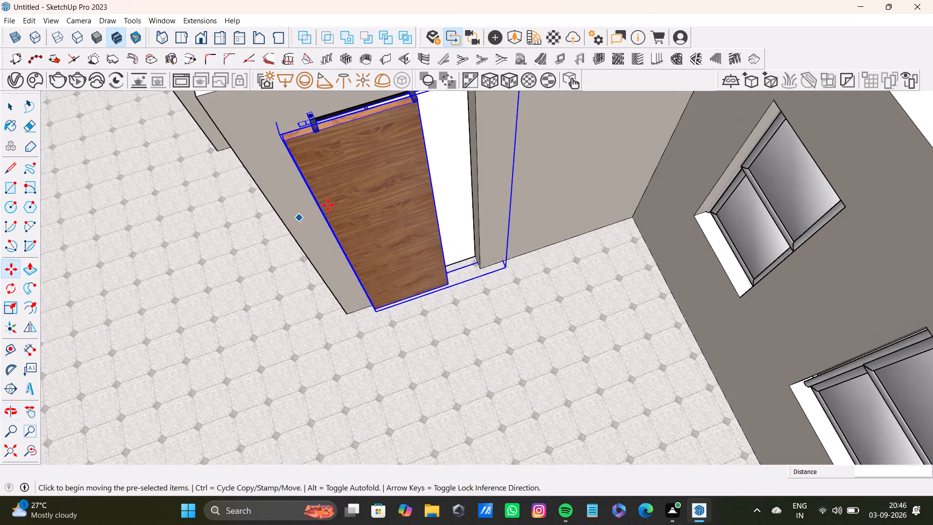
pyautogui.keyDown('shift'); pyautogui.moveTo(337, 199); pyautogui.dragTo(340, 357, button='middle'); pyautogui.keyUp('shift')
pyautogui.scroll(3, 341, 322)
pyautogui.click(300, 306)
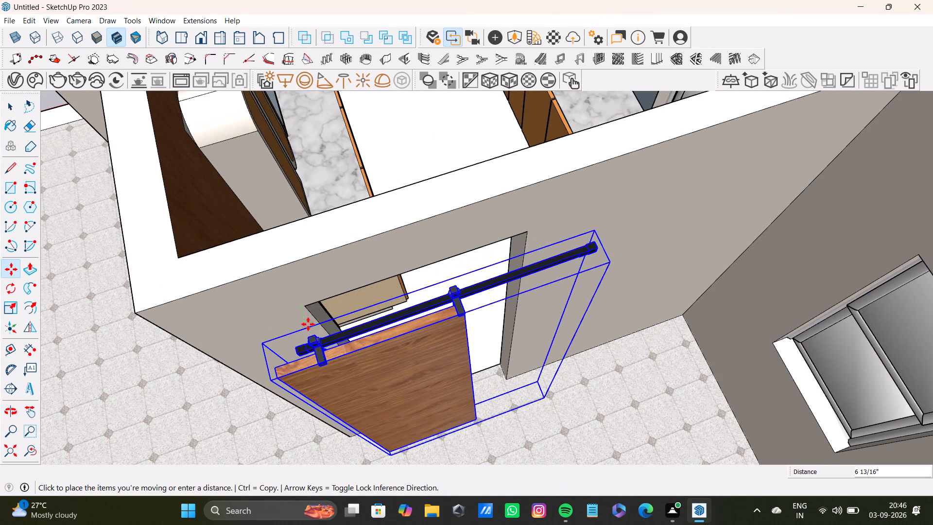
pyautogui.click(308, 324)
pyautogui.click(325, 366)
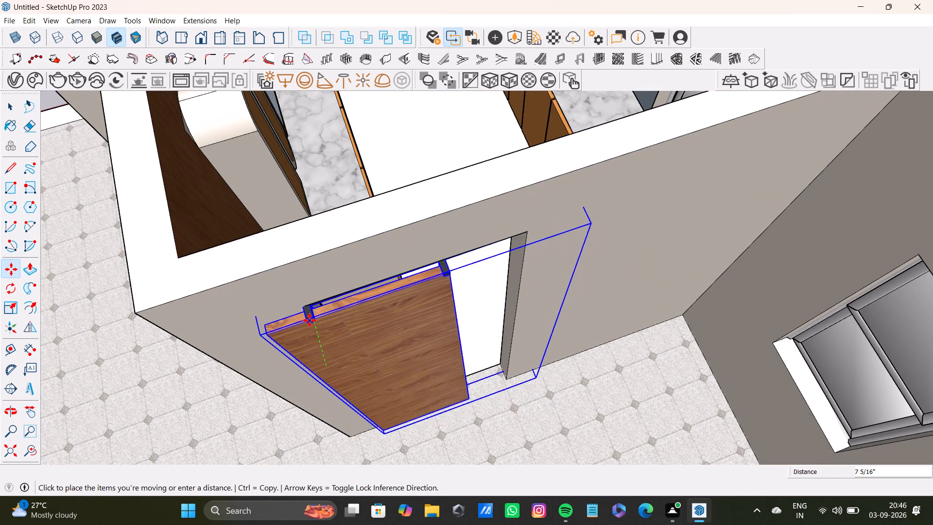
pyautogui.click(316, 347)
pyautogui.click(307, 325)
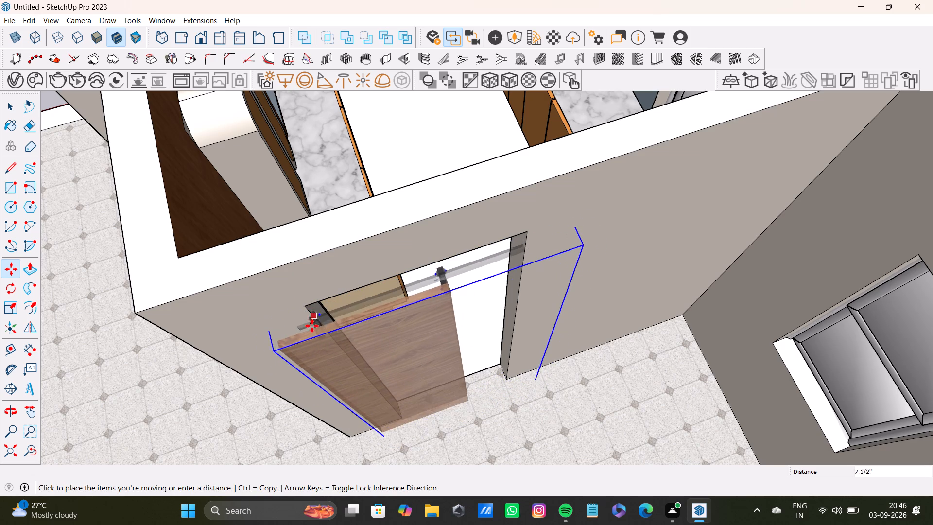
pyautogui.click(312, 326)
# Move the sliding door about 5 1/16" up and toward the wall's free end so its rail sits above the kitchen opening.
pyautogui.moveTo(334, 353); pyautogui.dragTo(469, 344, button='middle')
pyautogui.moveTo(491, 330); pyautogui.dragTo(552, 203, button='middle')
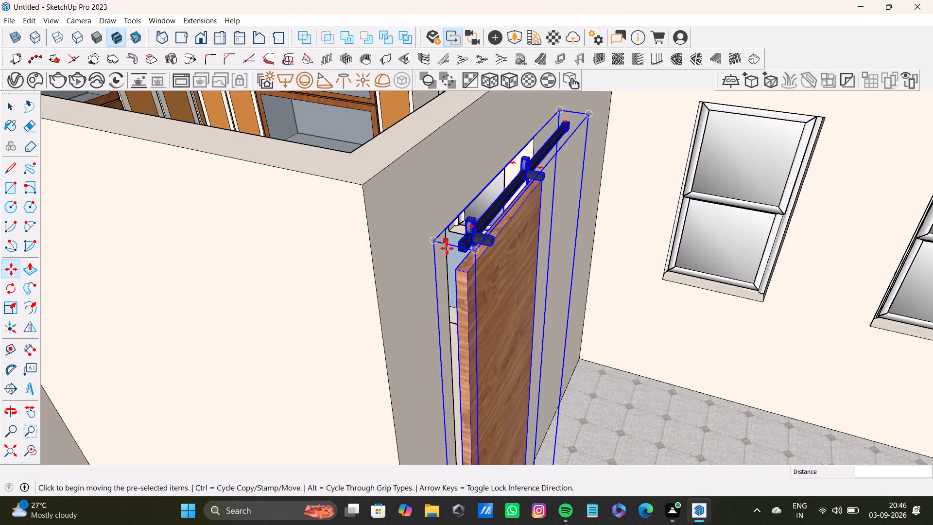
pyautogui.click(460, 247)
pyautogui.click(431, 216)
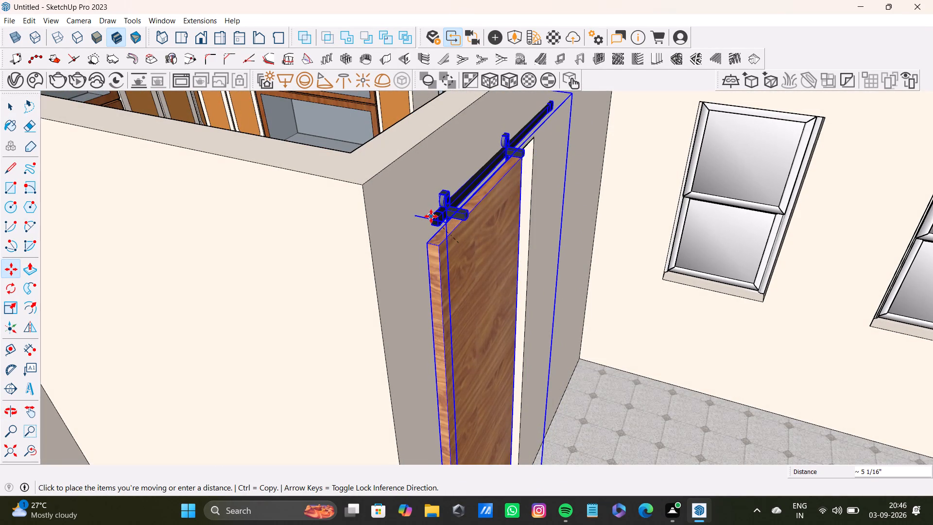
# Scale the kitchen sliding door's height by 1.04 so its bottom edge reaches the tiled floor, and deselect it.
pyautogui.moveTo(489, 223); pyautogui.dragTo(113, 311, button='middle')
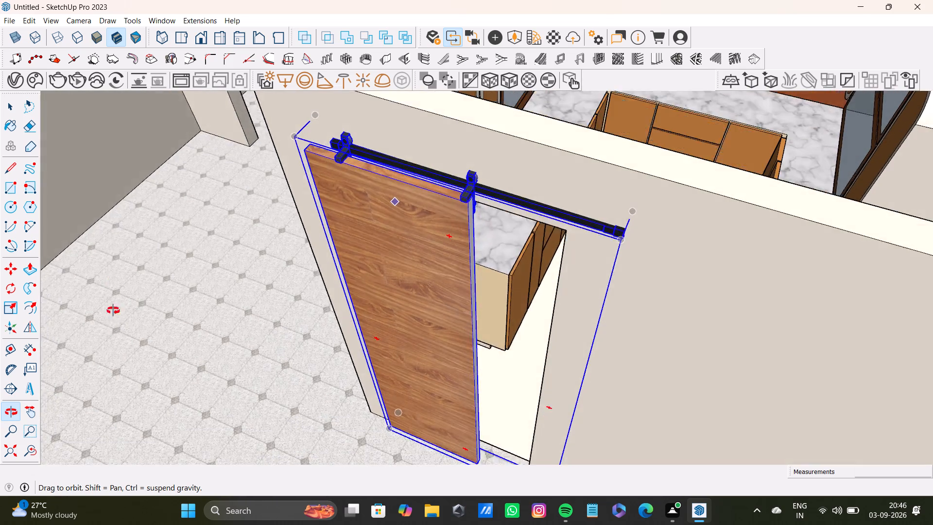
pyautogui.moveTo(113, 311); pyautogui.dragTo(113, 320, button='middle')
pyautogui.scroll(-3, 323, 345)
pyautogui.moveTo(355, 365); pyautogui.dragTo(482, 163, button='middle')
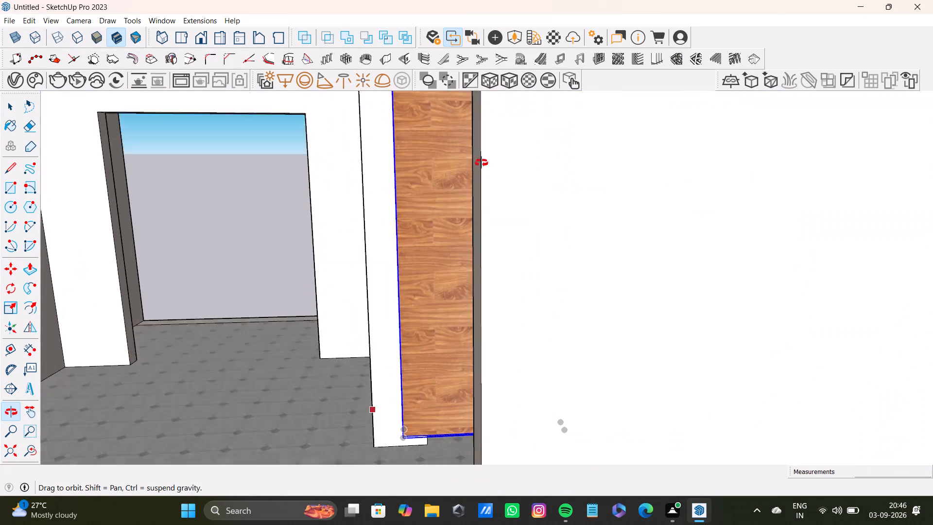
pyautogui.moveTo(482, 163); pyautogui.dragTo(487, 160, button='middle')
pyautogui.press('s')
pyautogui.moveTo(472, 441); pyautogui.dragTo(494, 407, button='middle')
pyautogui.scroll(-1, 472, 441)
pyautogui.scroll(11, 496, 403)
pyautogui.moveTo(515, 396); pyautogui.dragTo(522, 357, button='middle')
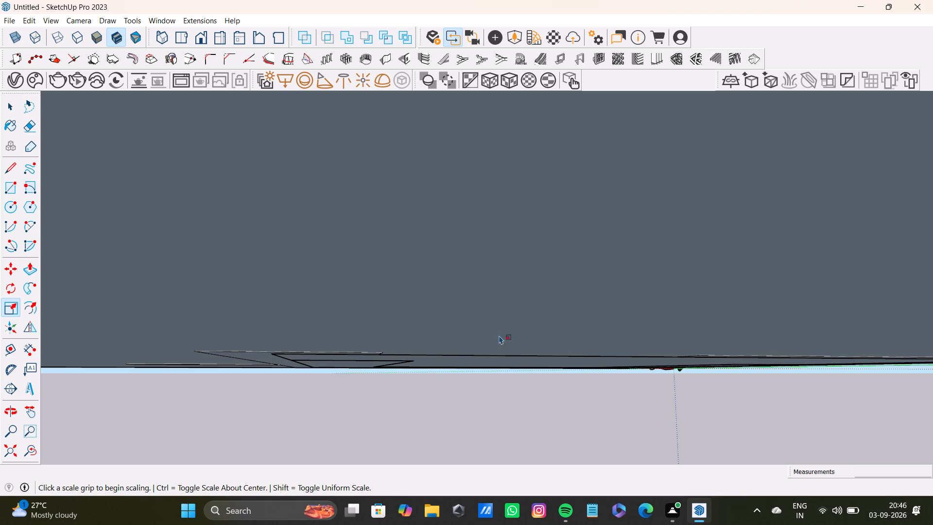
pyautogui.moveTo(466, 291); pyautogui.dragTo(469, 409, button='middle')
pyautogui.scroll(-4, 444, 267)
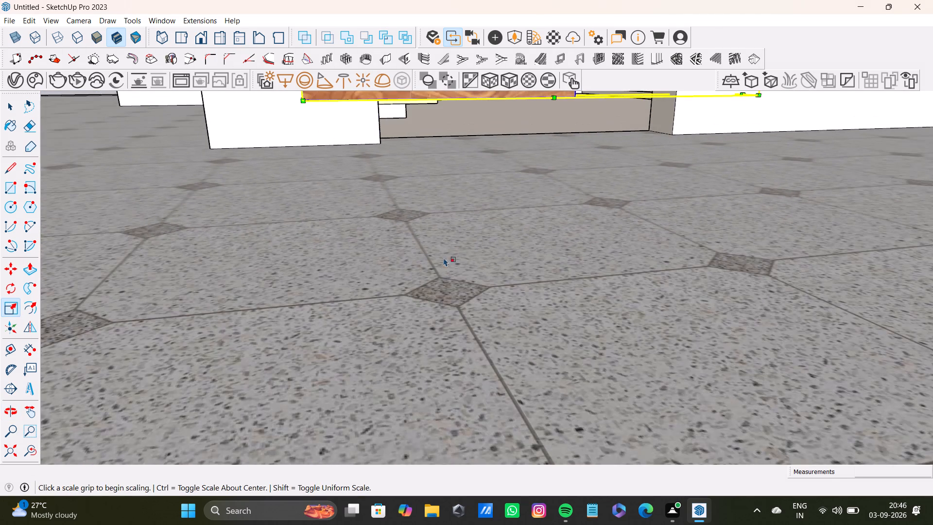
pyautogui.keyDown('shift'); pyautogui.moveTo(451, 128); pyautogui.dragTo(400, 259, button='middle'); pyautogui.keyUp('shift')
pyautogui.scroll(5, 430, 269)
pyautogui.moveTo(452, 281); pyautogui.dragTo(457, 236, button='middle')
pyautogui.moveTo(478, 241); pyautogui.dragTo(473, 239, button='middle')
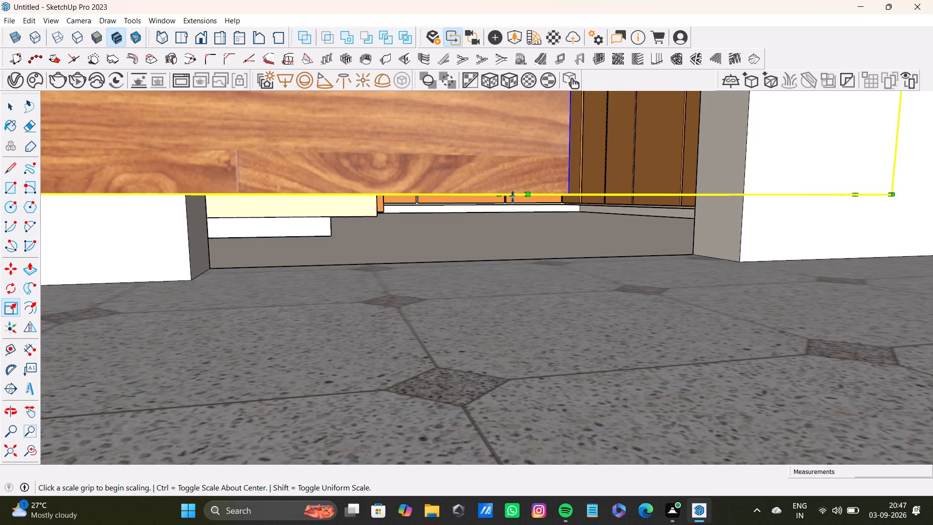
pyautogui.moveTo(513, 196); pyautogui.dragTo(499, 262)
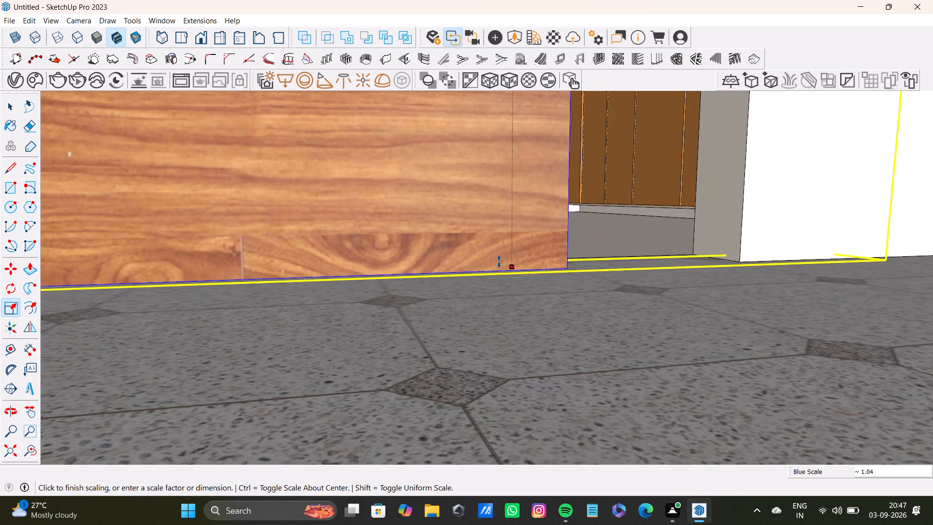
pyautogui.moveTo(499, 262); pyautogui.dragTo(499, 263)
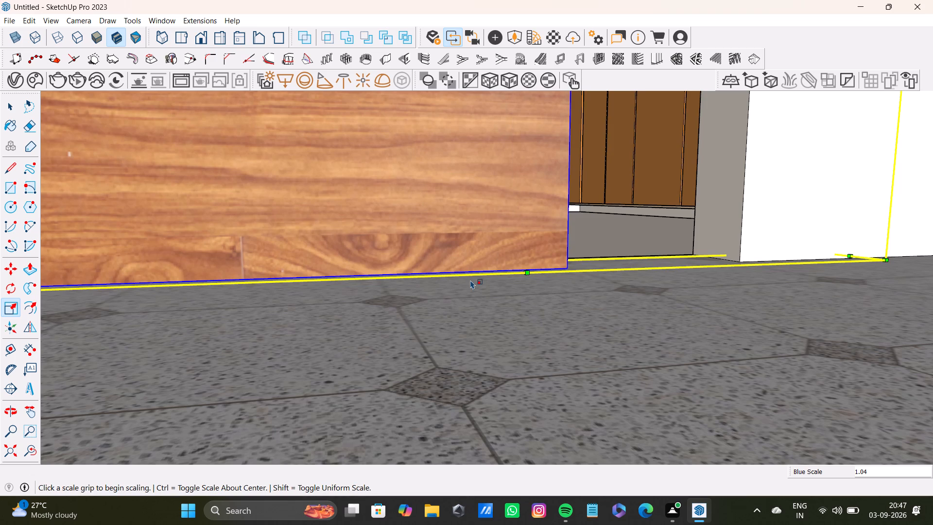
pyautogui.moveTo(485, 229); pyautogui.dragTo(439, 330, button='middle')
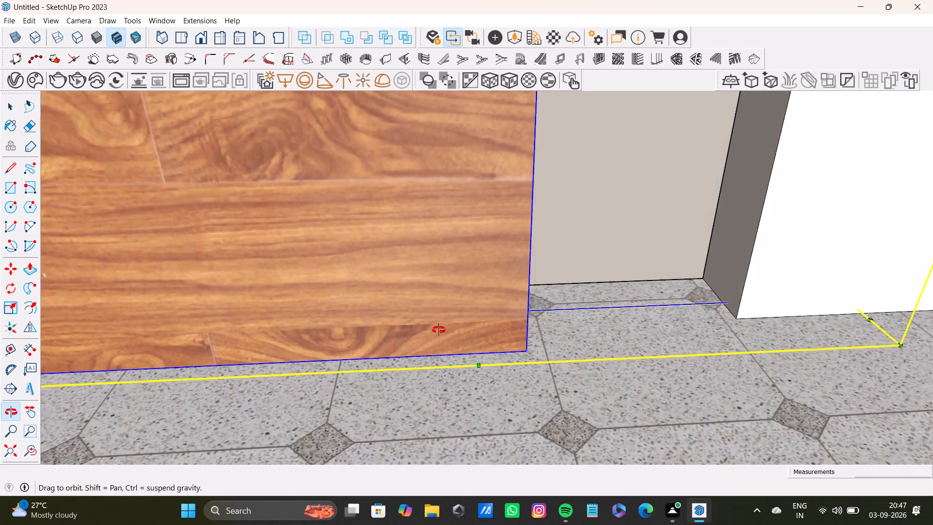
pyautogui.moveTo(439, 330); pyautogui.dragTo(437, 346, button='middle')
pyautogui.scroll(-20, 437, 346)
pyautogui.scroll(-4, 398, 297)
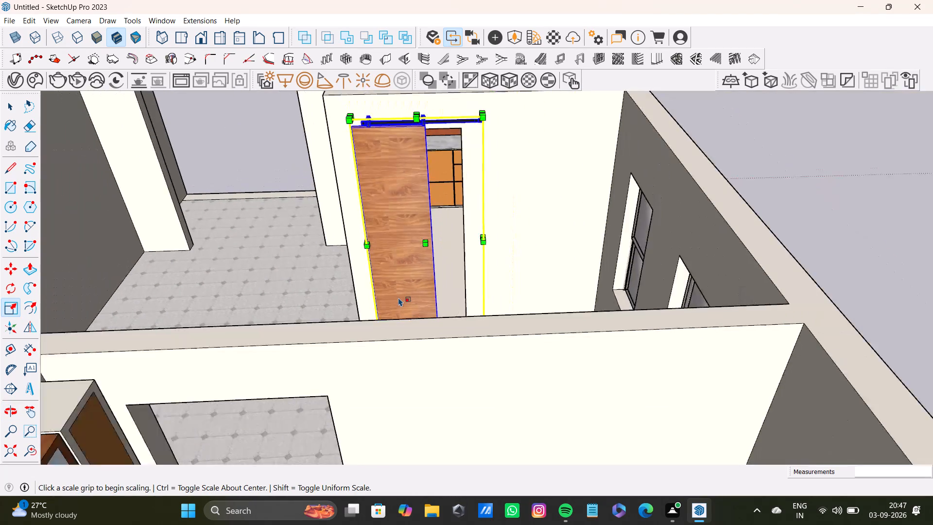
pyautogui.click(801, 178)
pyautogui.click(751, 197)
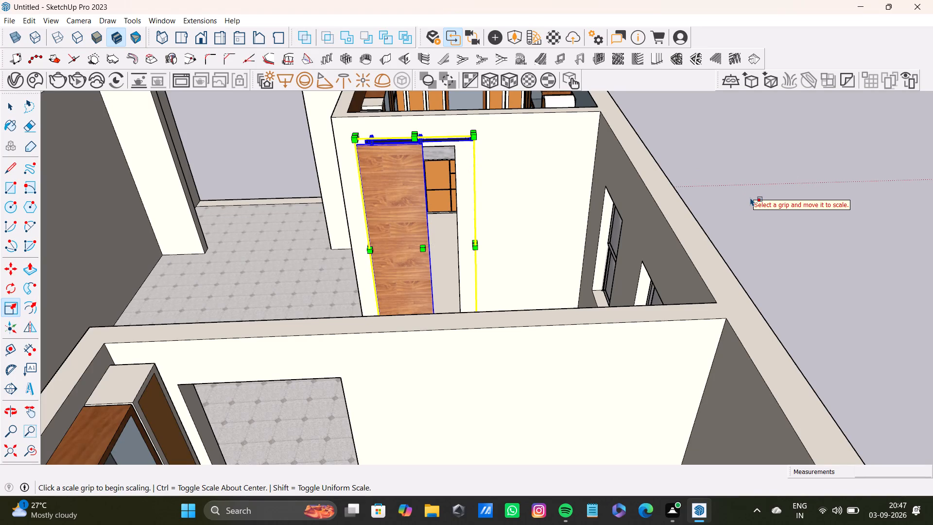
pyautogui.press('space')
pyautogui.click(751, 180)
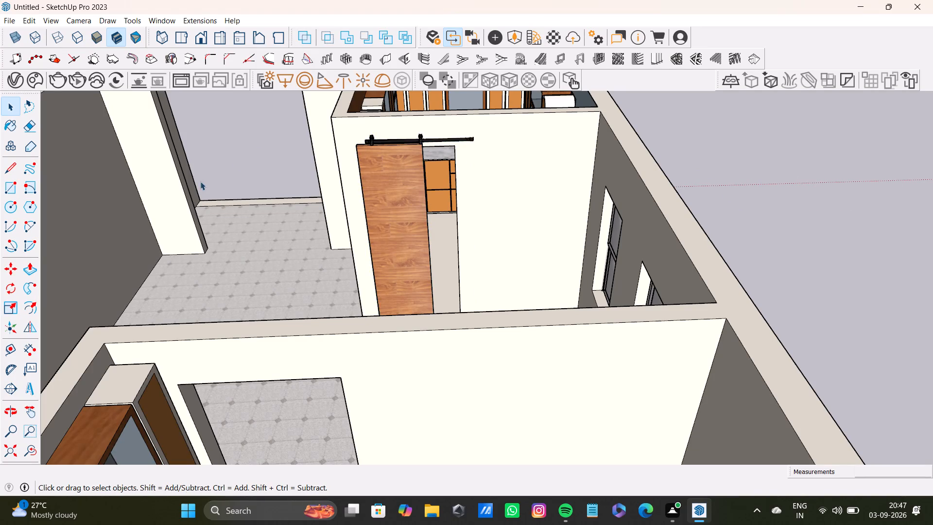
pyautogui.moveTo(304, 145); pyautogui.dragTo(498, 245, button='middle')
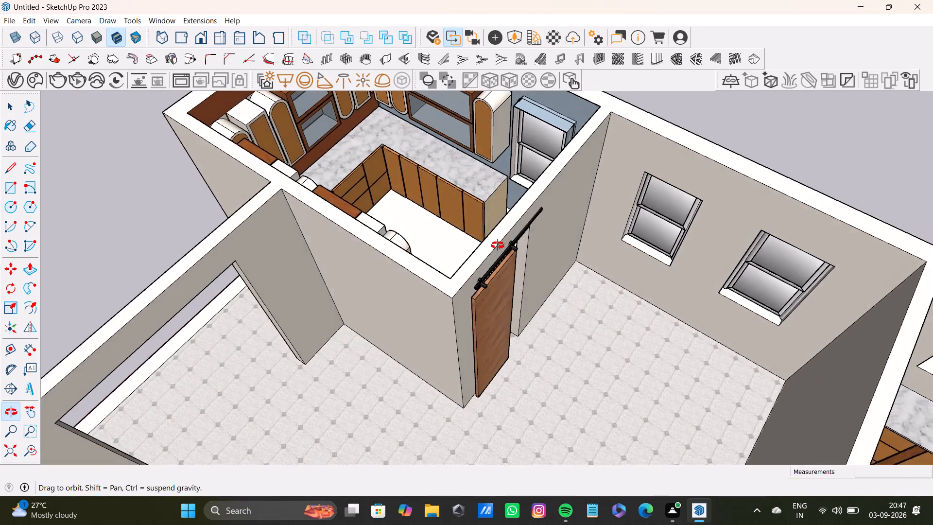
# Nudge the kitchen sliding door very slightly to refine its seat against the wall beside the doorway.
pyautogui.moveTo(498, 245); pyautogui.dragTo(403, 262, button='middle')
pyautogui.scroll(8, 461, 266)
pyautogui.moveTo(471, 272); pyautogui.dragTo(381, 280, button='middle')
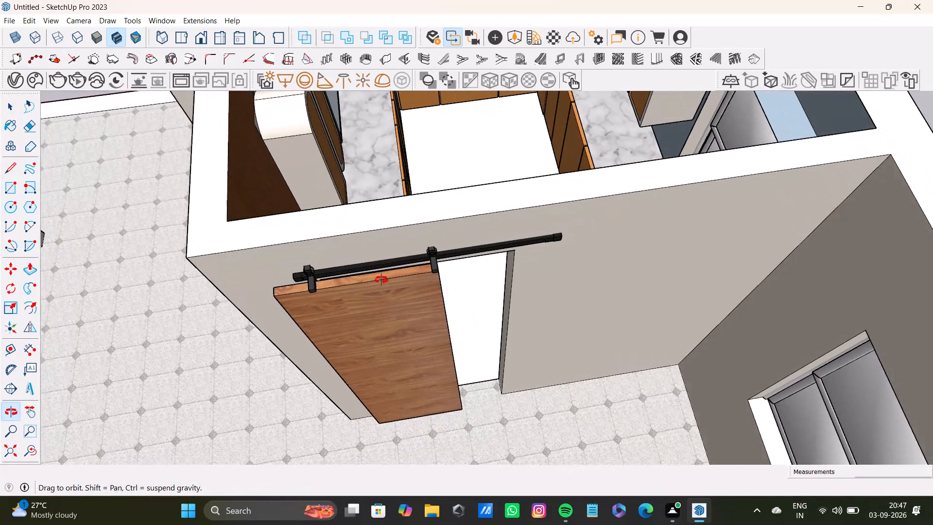
pyautogui.moveTo(381, 280); pyautogui.dragTo(380, 280, button='middle')
pyautogui.click(307, 268)
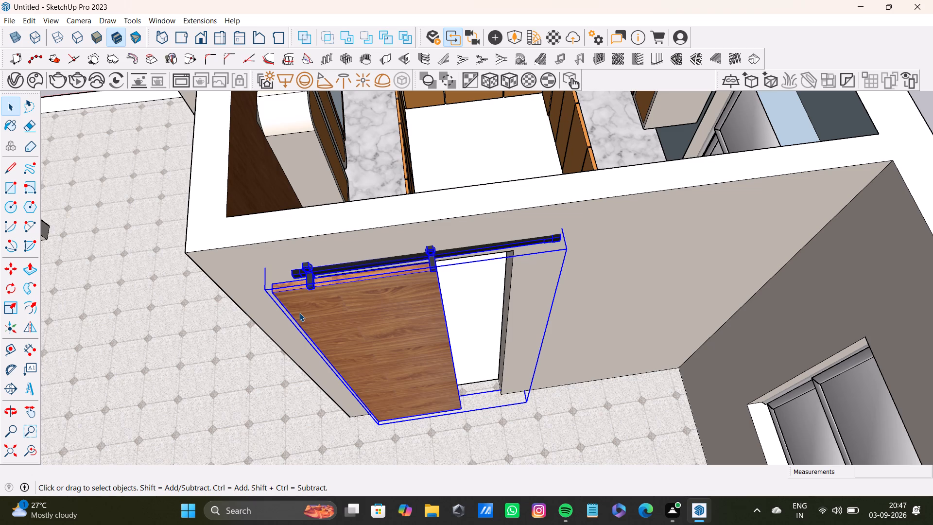
pyautogui.press('m')
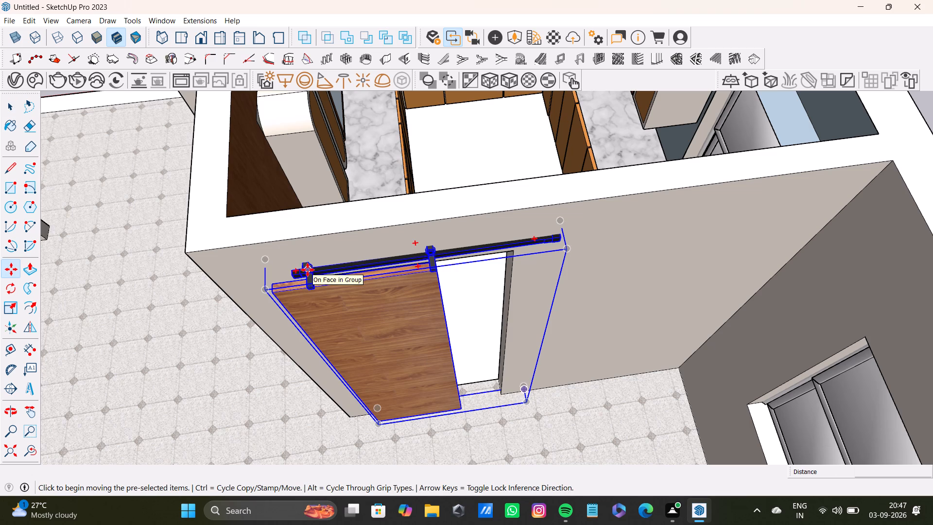
pyautogui.click(308, 270)
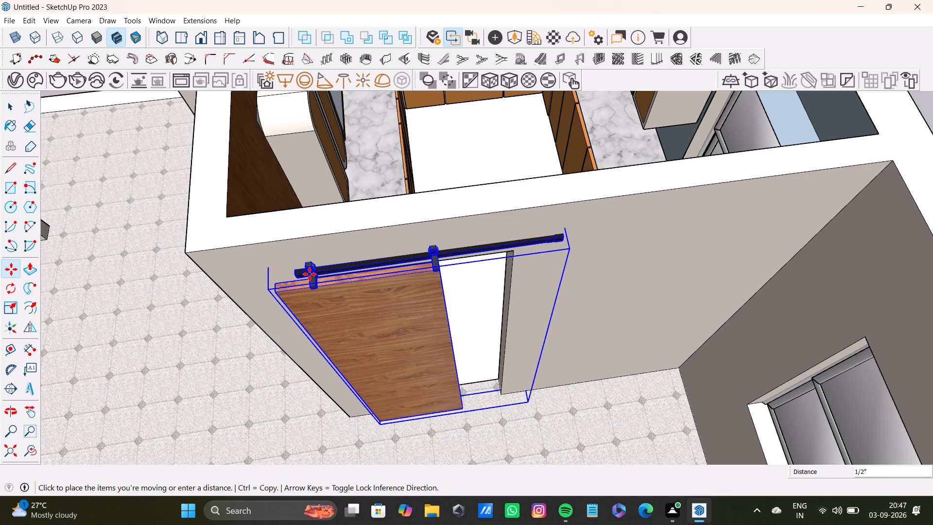
pyautogui.click(310, 278)
pyautogui.moveTo(481, 349); pyautogui.dragTo(459, 334, button='middle')
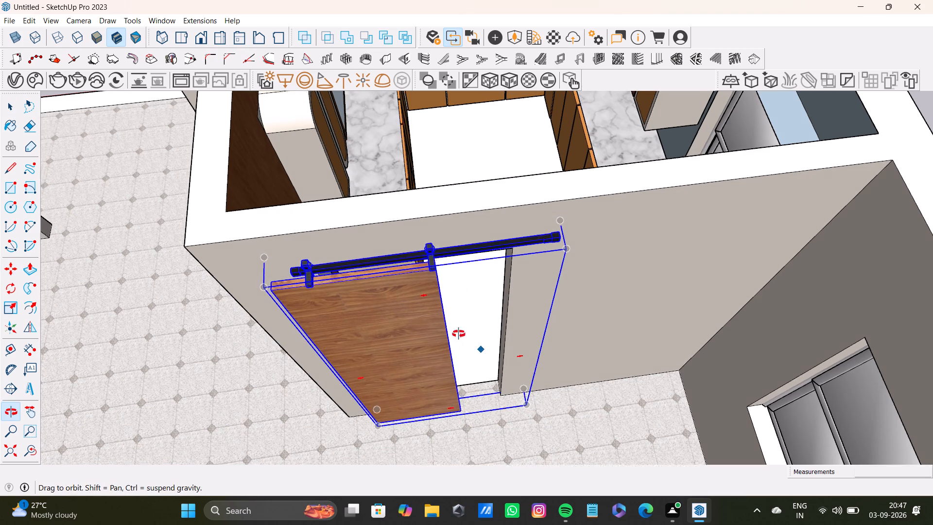
pyautogui.moveTo(459, 334); pyautogui.dragTo(446, 321, button='middle')
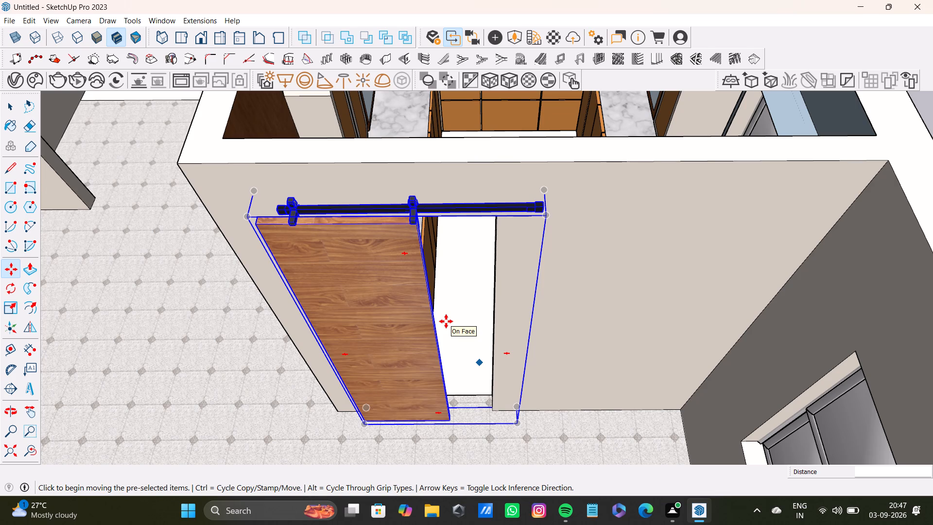
pyautogui.press('space')
# Copy the fitted kitchen sliding door to the empty space outside the house, about 14' 10 3/16" away.
pyautogui.scroll(-8, 417, 345)
pyautogui.moveTo(406, 367); pyautogui.dragTo(449, 323, button='middle')
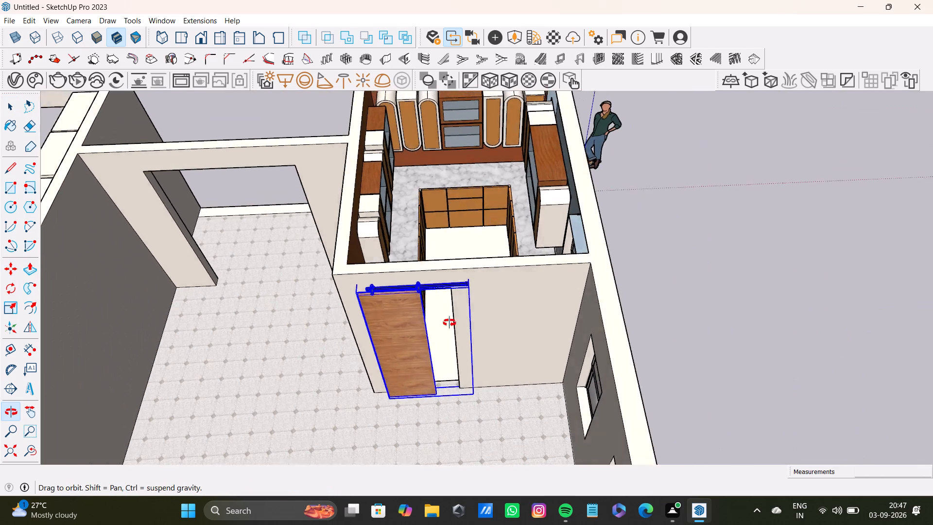
pyautogui.moveTo(449, 323); pyautogui.dragTo(625, 289, button='middle')
pyautogui.scroll(3, 436, 287)
pyautogui.moveTo(554, 306); pyautogui.dragTo(431, 337, button='middle')
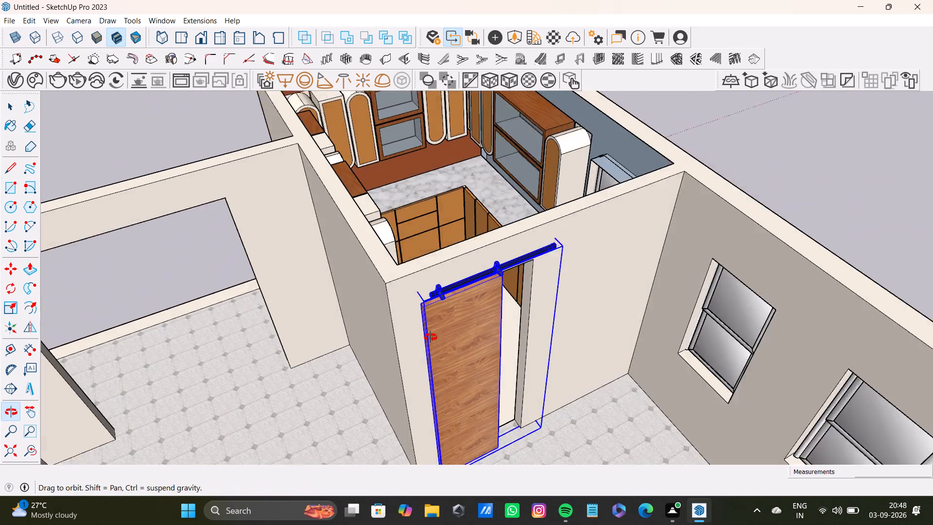
pyautogui.moveTo(431, 337); pyautogui.dragTo(425, 339, button='middle')
pyautogui.moveTo(459, 347); pyautogui.dragTo(322, 369, button='middle')
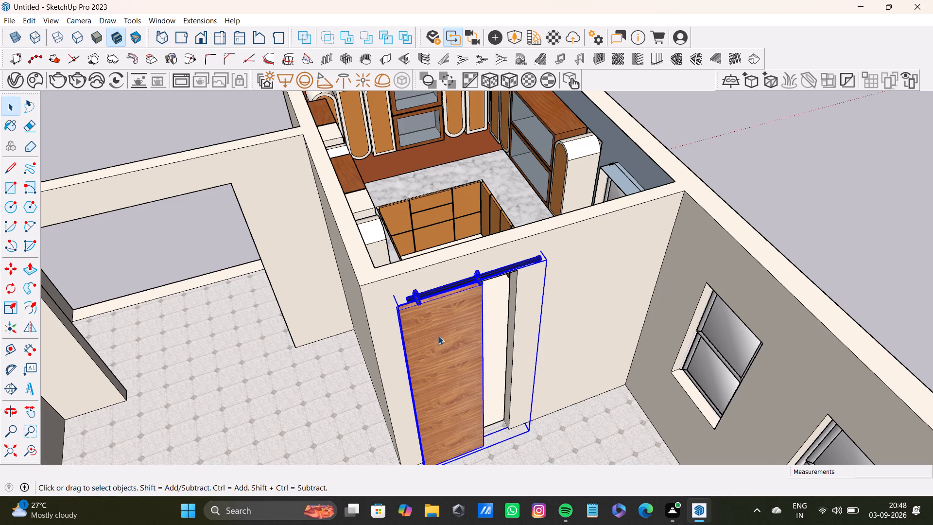
pyautogui.scroll(-4, 420, 341)
pyautogui.moveTo(432, 328); pyautogui.dragTo(375, 408, button='middle')
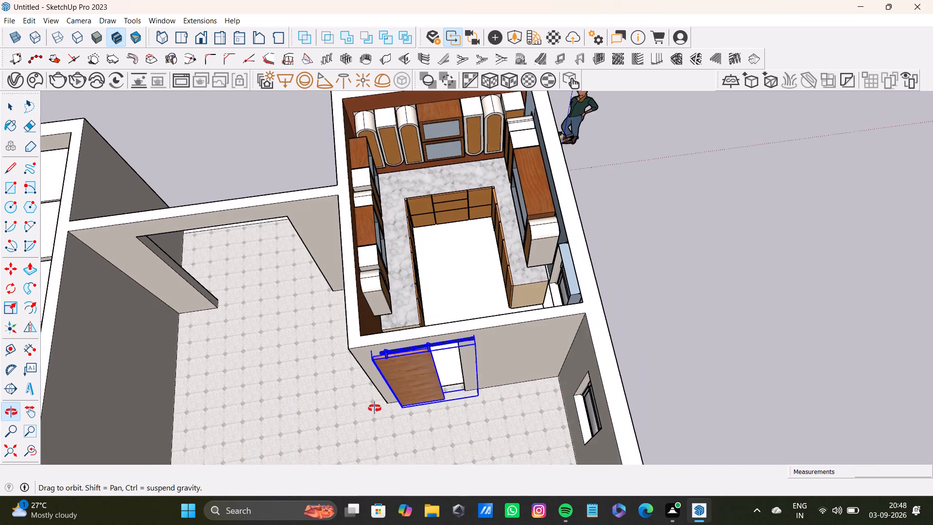
pyautogui.moveTo(375, 408); pyautogui.dragTo(373, 409, button='middle')
pyautogui.scroll(7, 389, 367)
pyautogui.press('m')
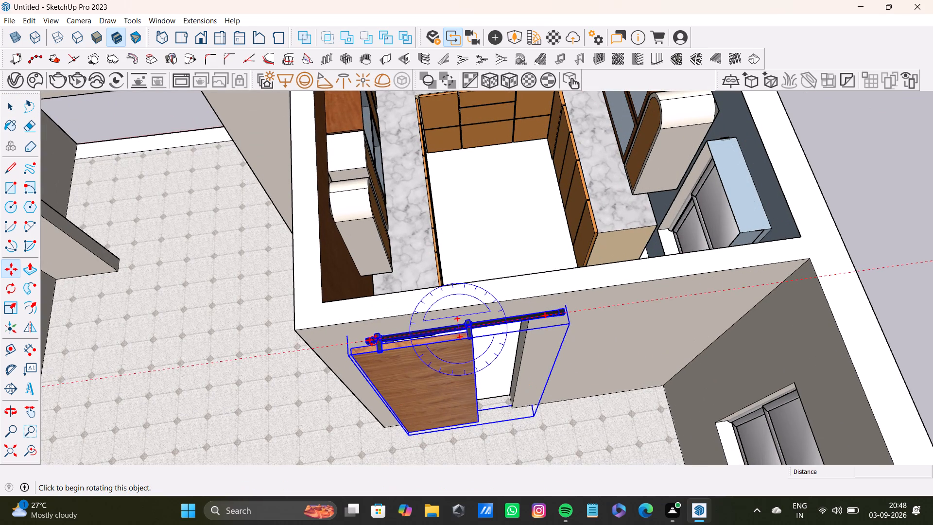
pyautogui.keyDown('ctrl'); pyautogui.click(379, 339); pyautogui.keyUp('ctrl')
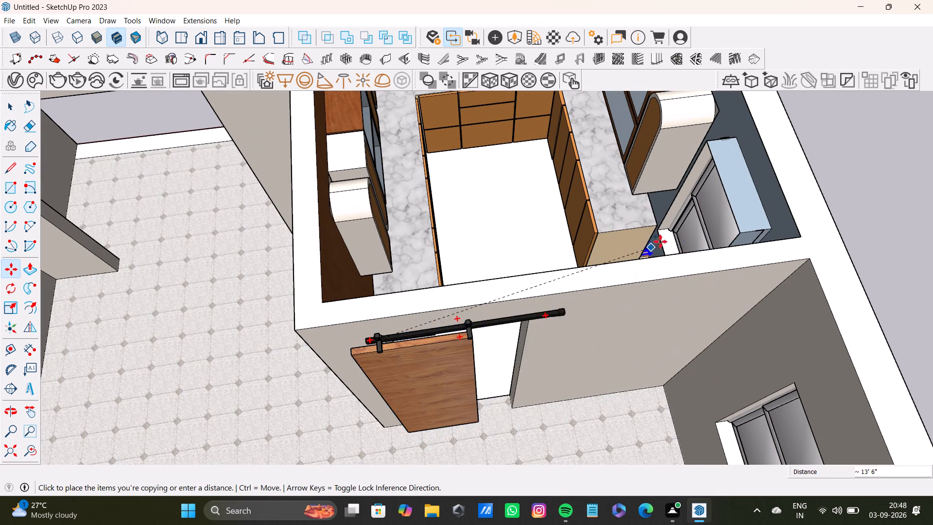
pyautogui.scroll(-4, 668, 236)
pyautogui.moveTo(714, 210); pyautogui.dragTo(335, 274, button='middle')
pyautogui.click(504, 253)
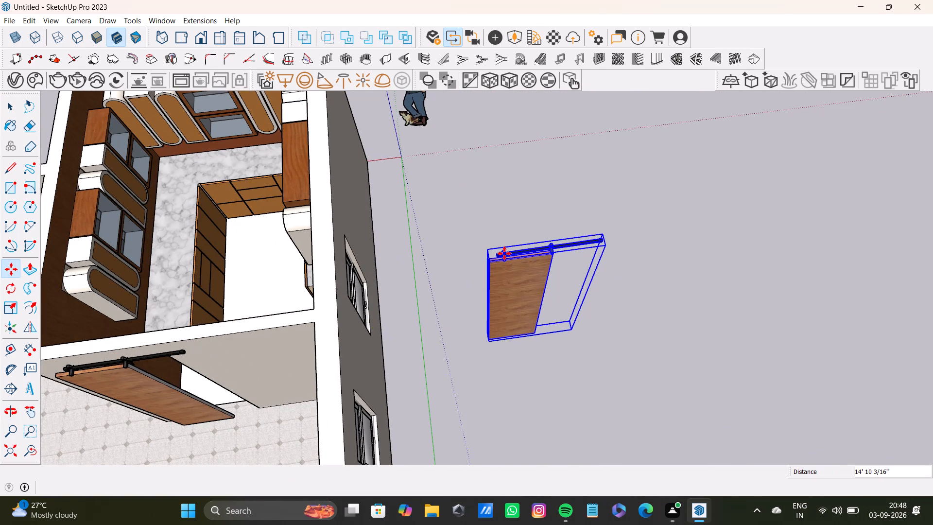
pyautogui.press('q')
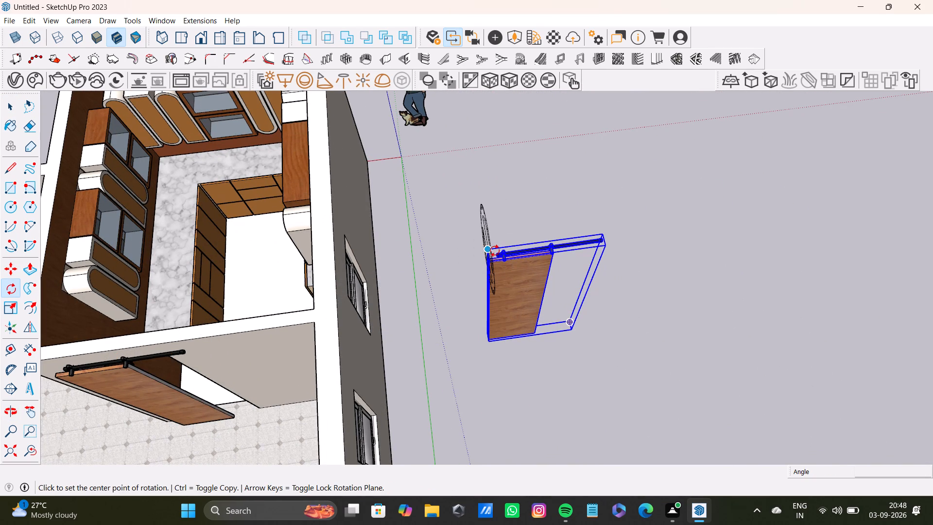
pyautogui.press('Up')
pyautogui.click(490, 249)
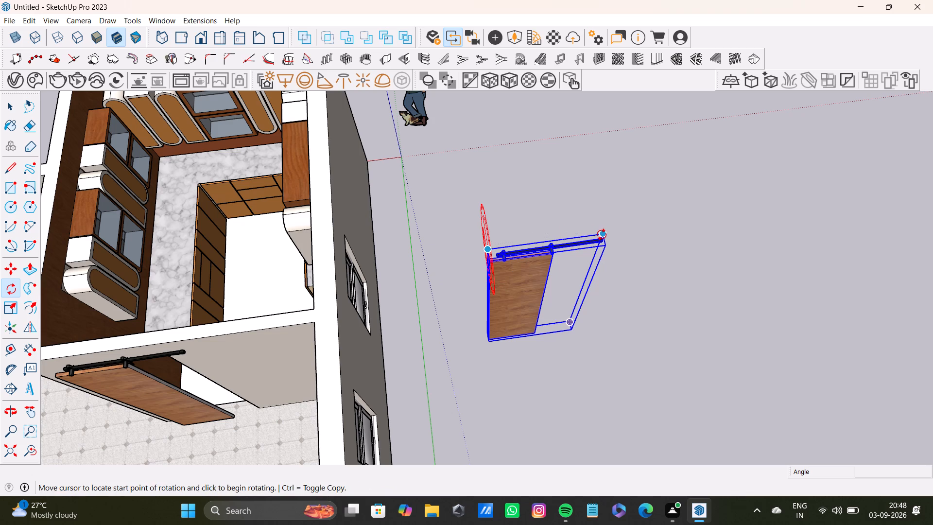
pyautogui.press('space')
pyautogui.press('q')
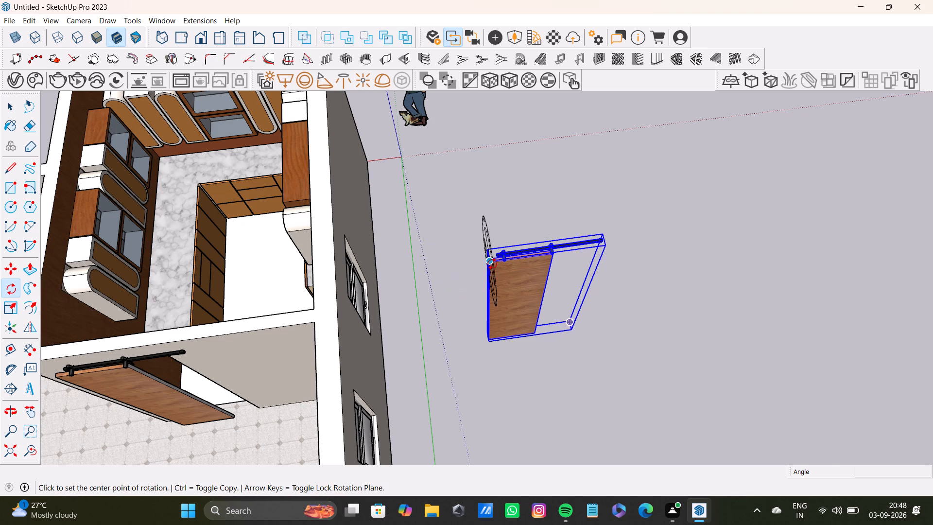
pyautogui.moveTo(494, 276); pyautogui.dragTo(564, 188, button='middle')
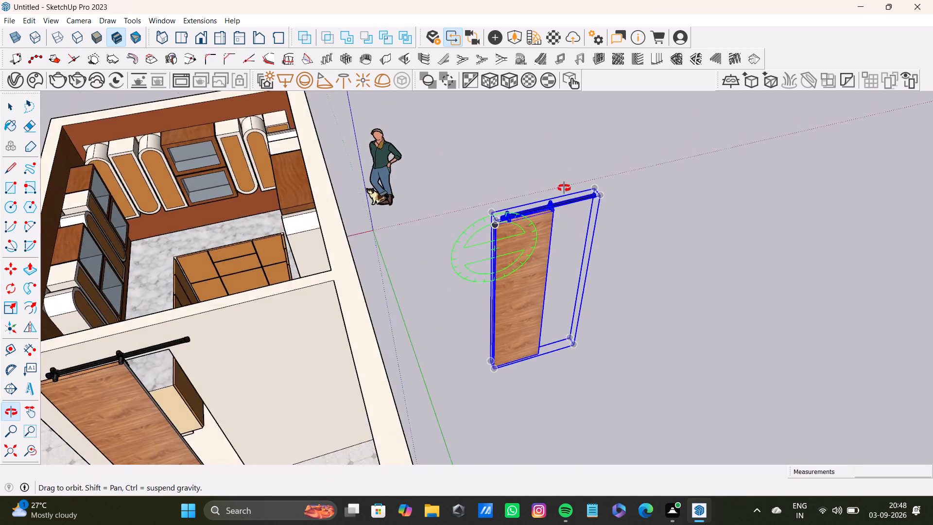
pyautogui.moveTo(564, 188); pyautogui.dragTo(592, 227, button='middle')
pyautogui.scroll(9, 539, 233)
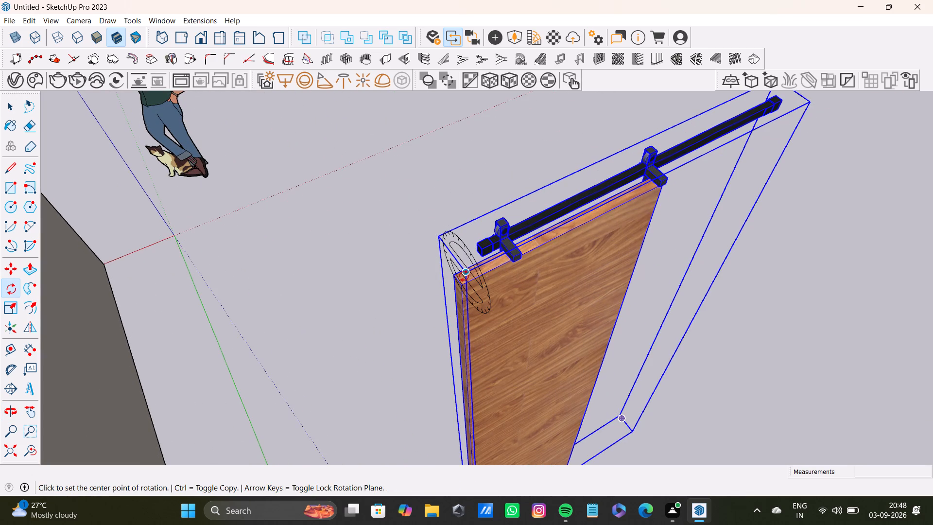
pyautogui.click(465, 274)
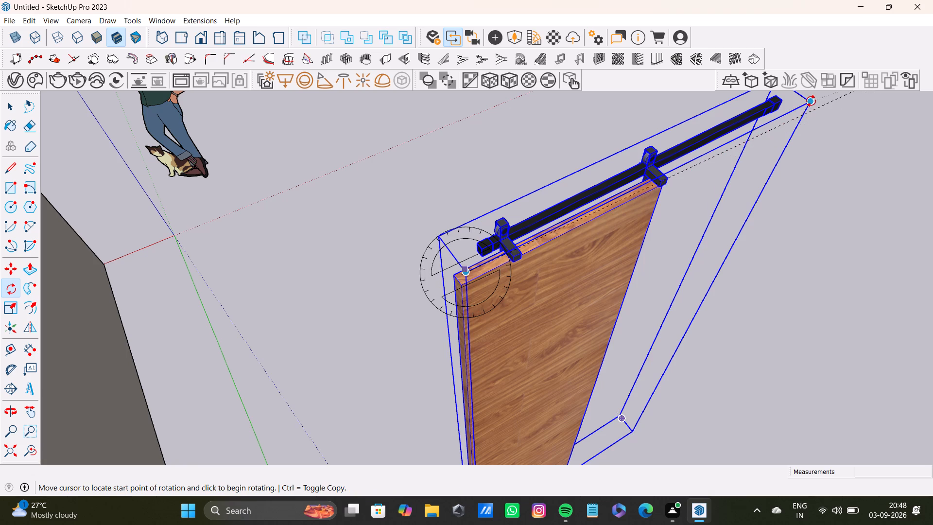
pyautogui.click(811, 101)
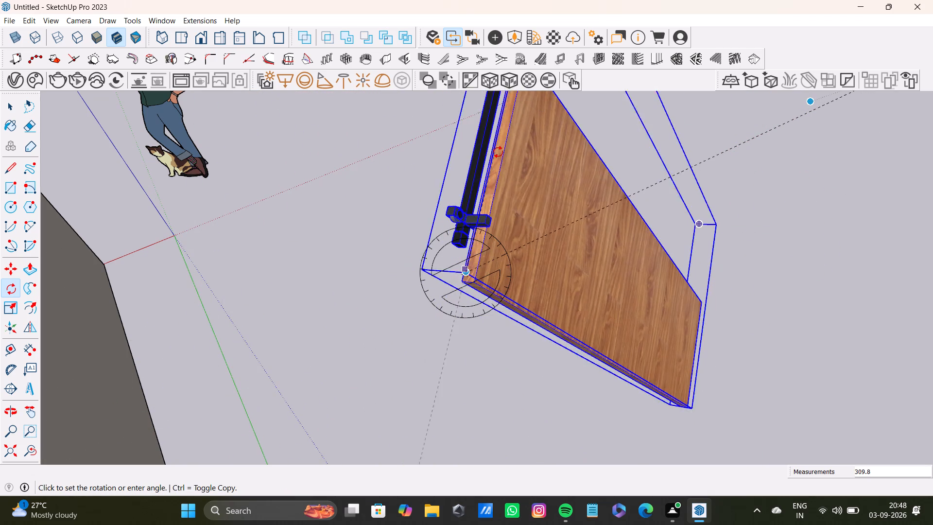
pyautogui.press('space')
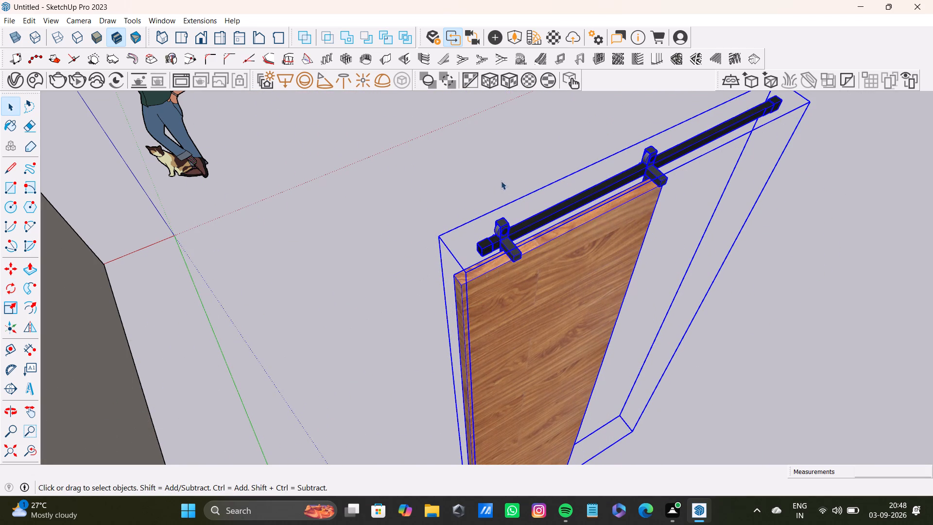
# Rotate the copied sliding door 180 degrees about the vertical axis around its upper back corner.
pyautogui.press('q')
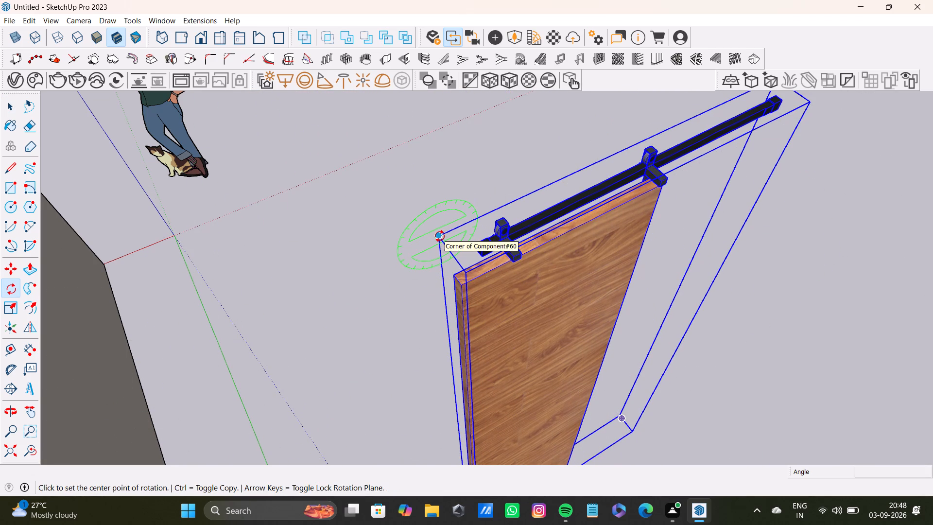
pyautogui.press('Up')
pyautogui.click(438, 238)
pyautogui.scroll(-3, 558, 187)
pyautogui.moveTo(613, 168); pyautogui.dragTo(576, 193, button='middle')
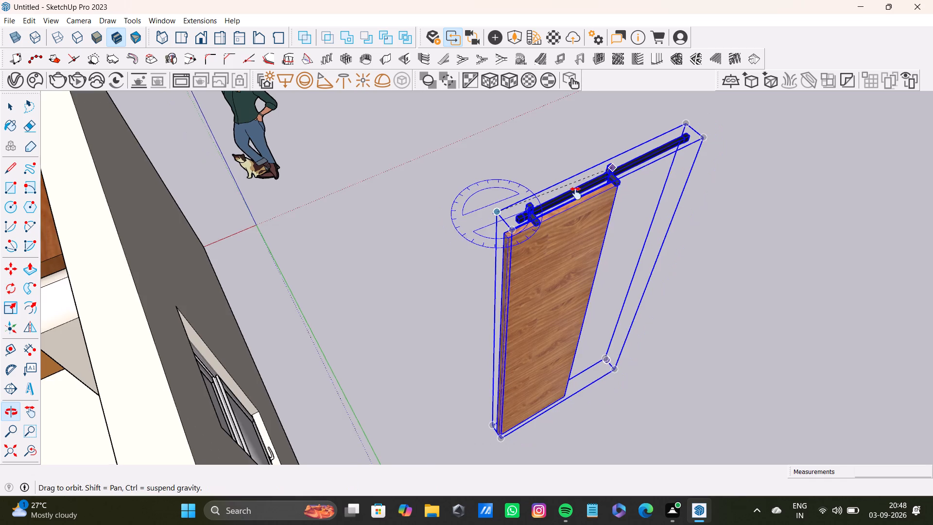
pyautogui.moveTo(576, 193); pyautogui.dragTo(505, 261, button='middle')
pyautogui.click(585, 212)
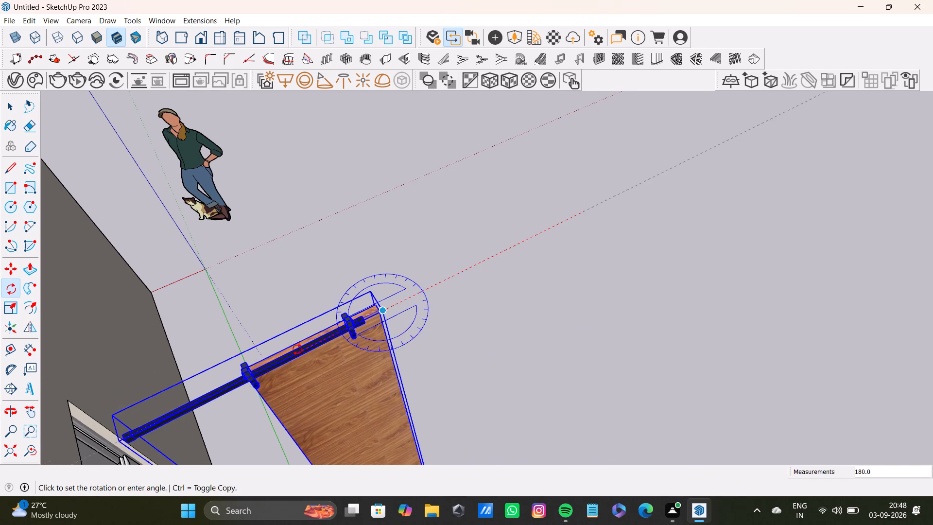
pyautogui.click(298, 350)
pyautogui.scroll(-8, 400, 351)
pyautogui.moveTo(393, 374); pyautogui.dragTo(649, 334, button='middle')
pyautogui.scroll(2, 615, 373)
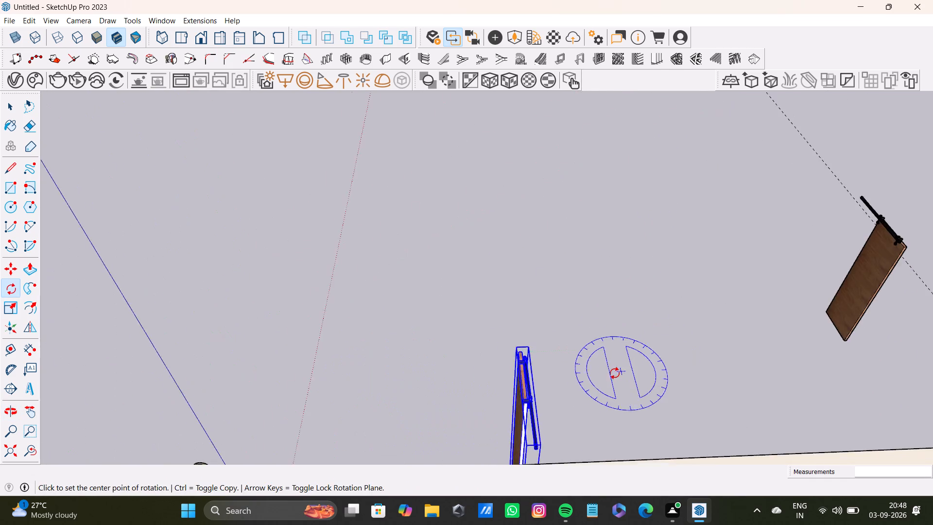
pyautogui.scroll(1, 615, 373)
pyautogui.press('space')
# Move the rotated sliding door into the two-window room, onto the doorway of the opposite kitchen with the beige tiled floor.
pyautogui.scroll(-4, 614, 374)
pyautogui.moveTo(591, 395); pyautogui.dragTo(751, 399, button='middle')
pyautogui.scroll(3, 650, 351)
pyautogui.keyDown('shift'); pyautogui.moveTo(650, 351); pyautogui.dragTo(547, 315, button='middle'); pyautogui.keyUp('shift')
pyautogui.moveTo(537, 369); pyautogui.dragTo(679, 360, button='middle')
pyautogui.press('m')
pyautogui.scroll(4, 570, 224)
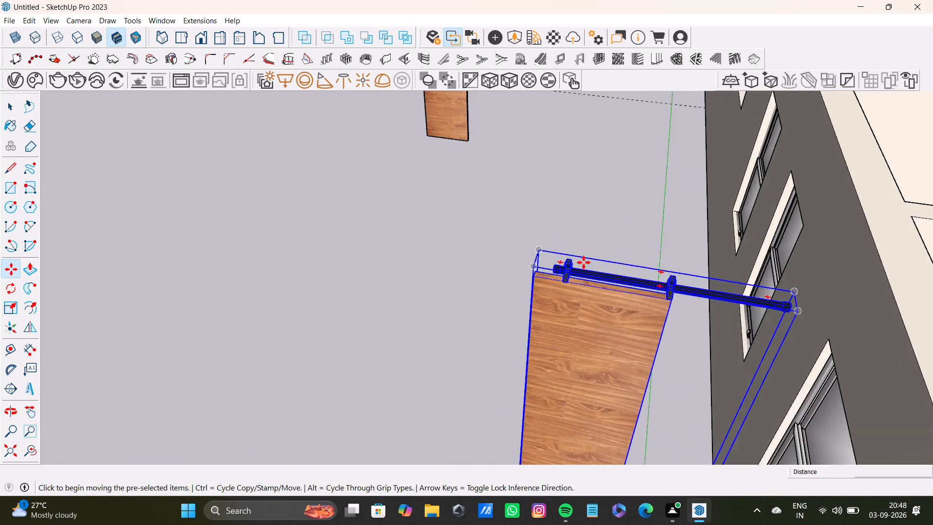
pyautogui.scroll(3, 584, 262)
pyautogui.click(546, 268)
pyautogui.scroll(-6, 688, 267)
pyautogui.keyDown('shift'); pyautogui.moveTo(810, 282); pyautogui.dragTo(298, 206, button='middle'); pyautogui.keyUp('shift')
pyautogui.moveTo(553, 201); pyautogui.dragTo(344, 373, button='middle')
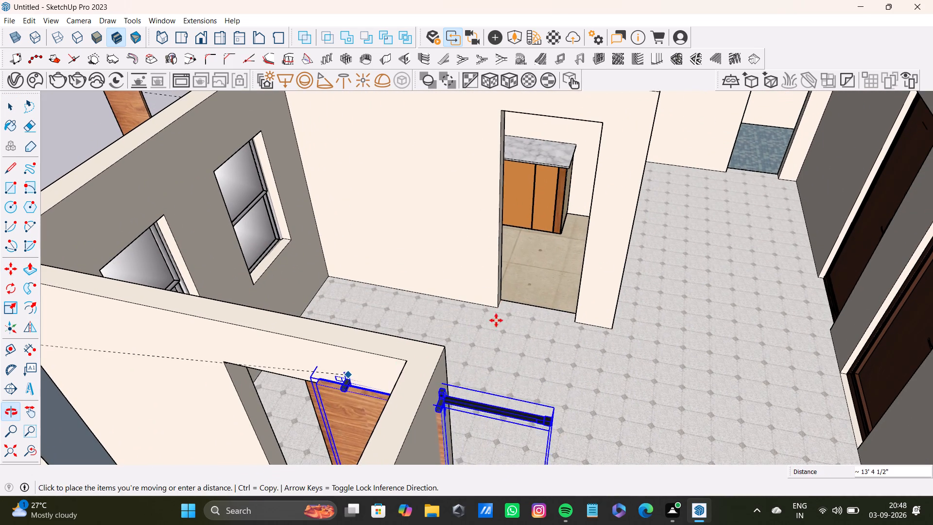
pyautogui.moveTo(495, 177); pyautogui.dragTo(481, 290, button='middle')
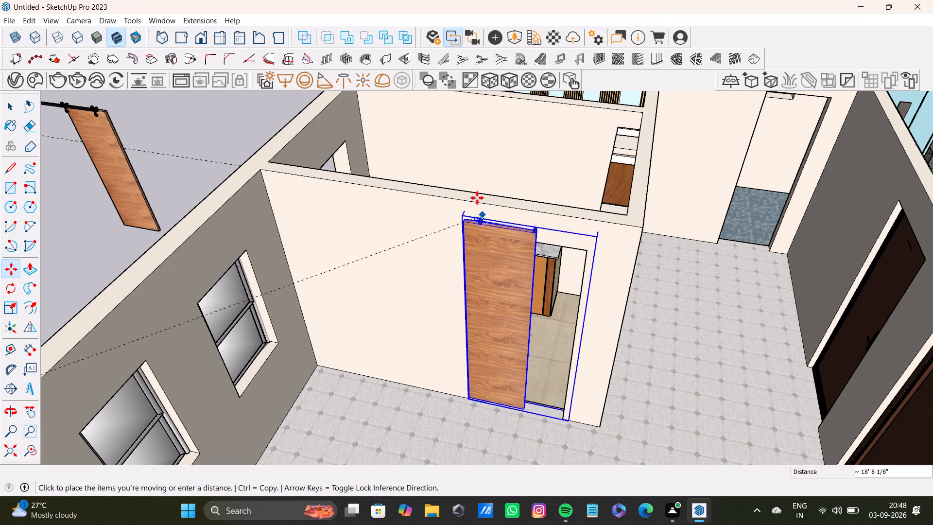
pyautogui.click(453, 266)
# Shift the copied door out of the wall and back in two moves, seating its rail against the room-side wall face.
pyautogui.scroll(12, 470, 270)
pyautogui.click(467, 267)
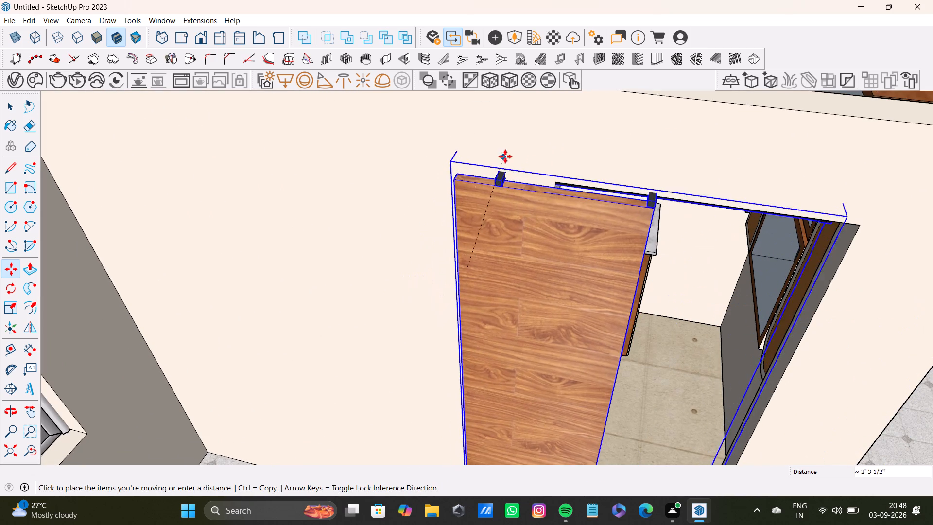
pyautogui.click(519, 159)
pyautogui.scroll(1, 518, 249)
pyautogui.moveTo(518, 249); pyautogui.dragTo(461, 235, button='middle')
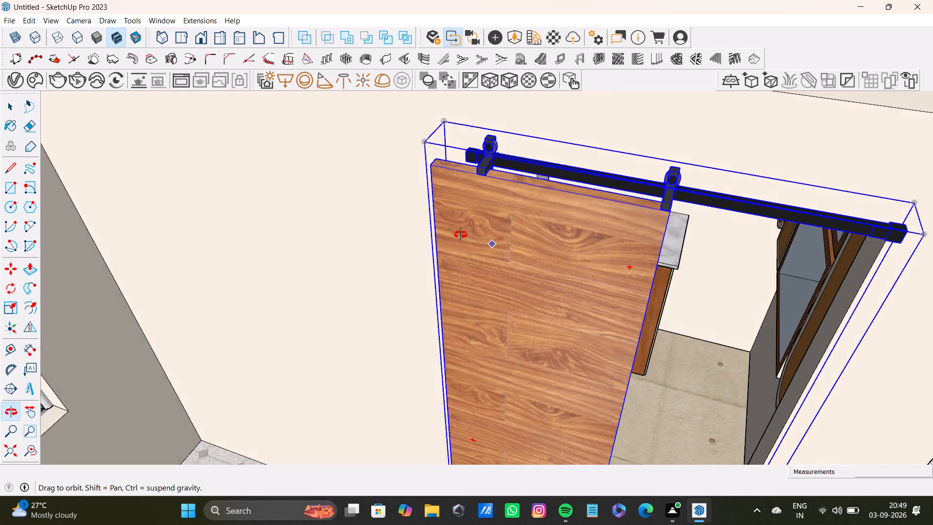
pyautogui.moveTo(461, 235); pyautogui.dragTo(290, 266, button='middle')
pyautogui.scroll(2, 323, 165)
pyautogui.click(308, 135)
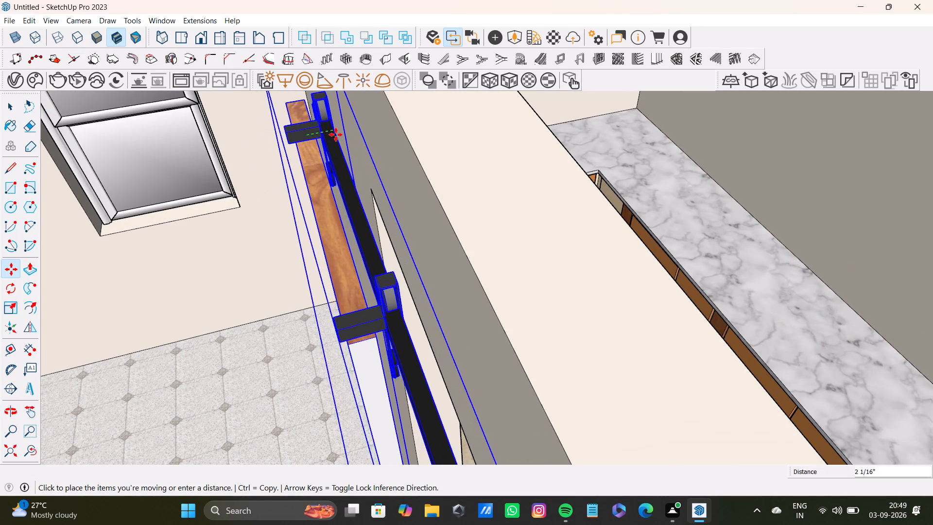
pyautogui.click(350, 135)
# Examine the copied sliding door's fit against the wall, the doorway opening and the tiled floor.
pyautogui.moveTo(327, 315); pyautogui.dragTo(497, 286, button='middle')
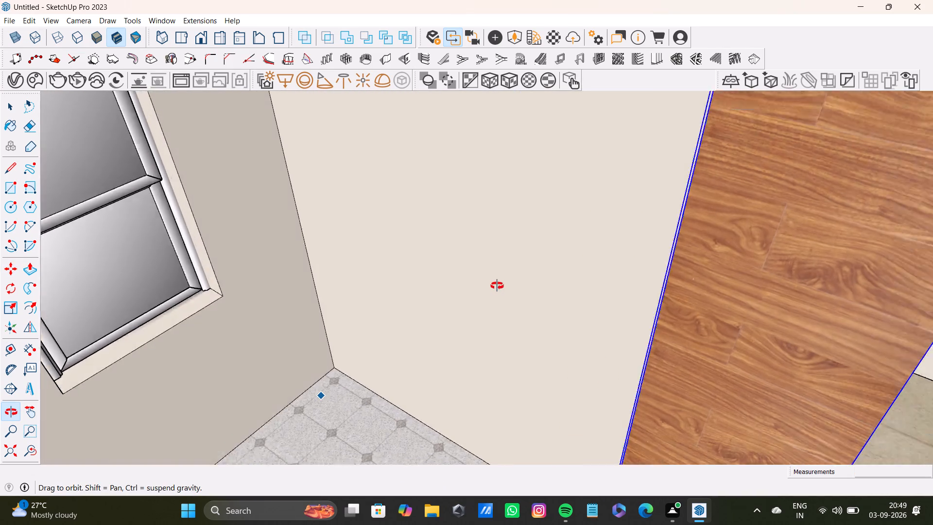
pyautogui.moveTo(497, 286); pyautogui.dragTo(330, 361, button='middle')
pyautogui.scroll(-7, 447, 350)
pyautogui.moveTo(490, 351); pyautogui.dragTo(406, 245, button='middle')
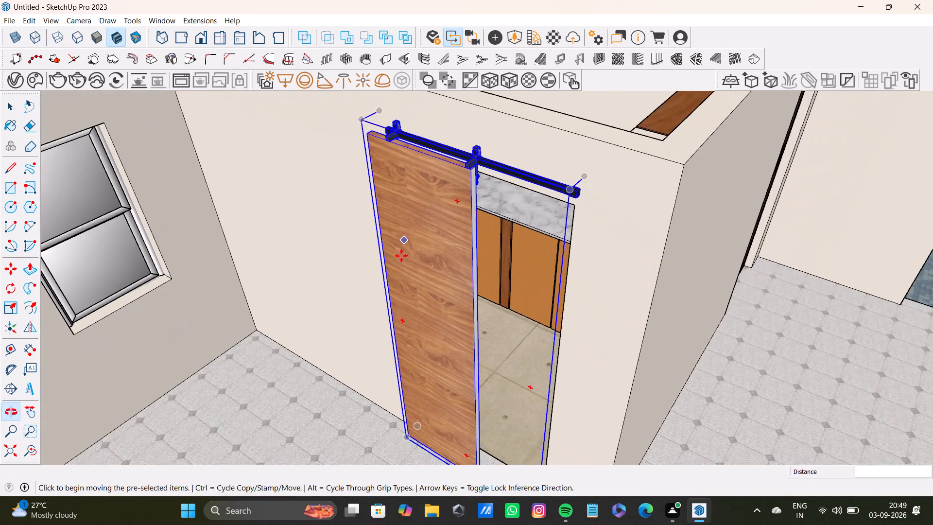
pyautogui.moveTo(404, 289); pyautogui.dragTo(473, 181, button='middle')
pyautogui.scroll(3, 495, 317)
pyautogui.moveTo(507, 358); pyautogui.dragTo(493, 265, button='middle')
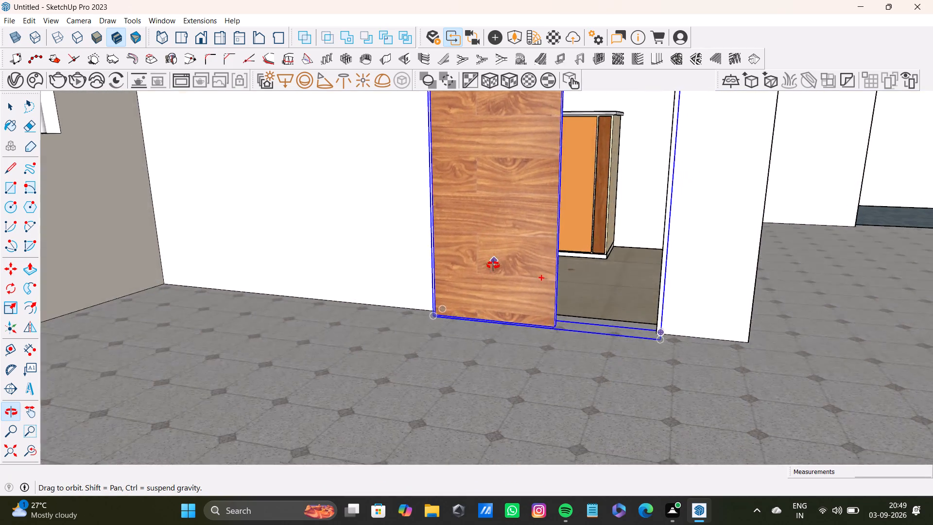
pyautogui.moveTo(493, 265); pyautogui.dragTo(539, 427, button='middle')
pyautogui.scroll(-4, 541, 407)
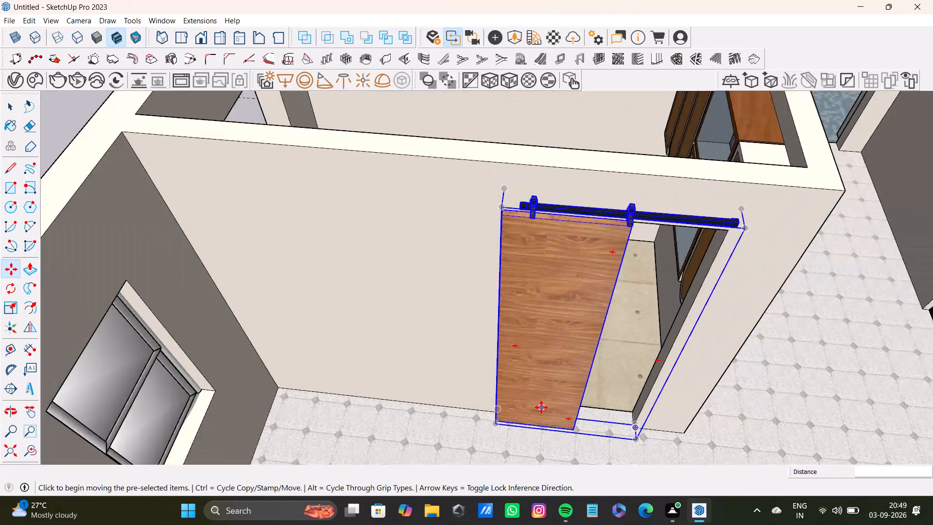
# Examine the fitted sliding doors on both facing kitchens and the remaining doorways around the house.
pyautogui.scroll(-4, 541, 407)
pyautogui.scroll(1, 541, 407)
pyautogui.scroll(-3, 541, 407)
pyautogui.press('space')
pyautogui.click(264, 250)
pyautogui.scroll(-4, 326, 277)
pyautogui.moveTo(494, 331); pyautogui.dragTo(494, 290, button='middle')
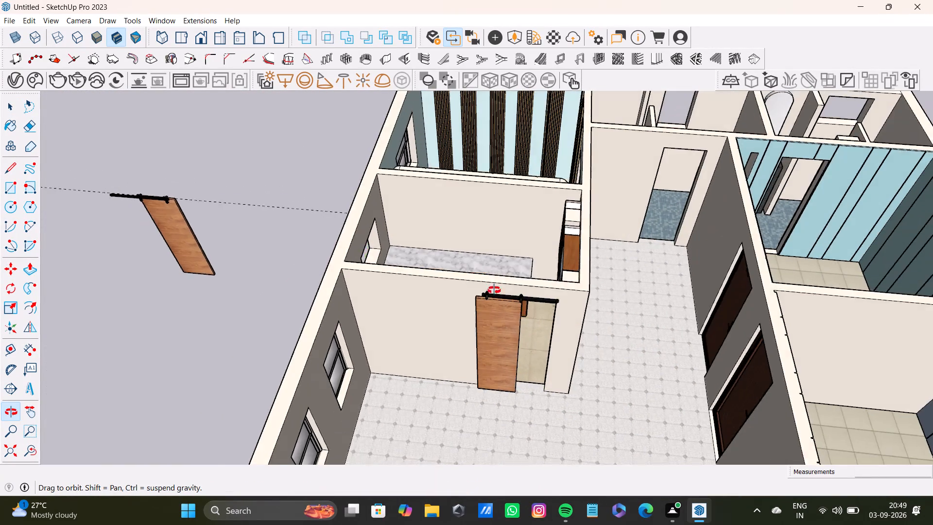
pyautogui.moveTo(494, 290); pyautogui.dragTo(208, 348, button='middle')
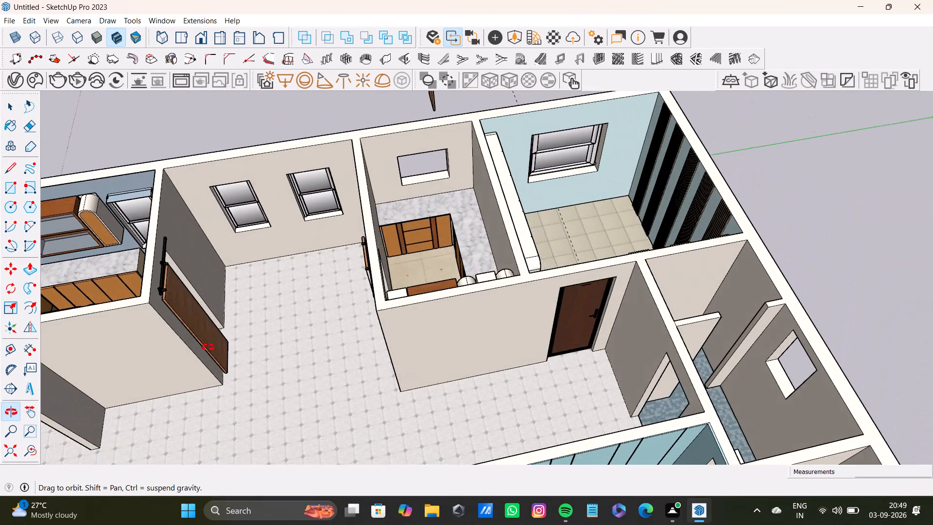
pyautogui.moveTo(208, 348); pyautogui.dragTo(278, 382, button='middle')
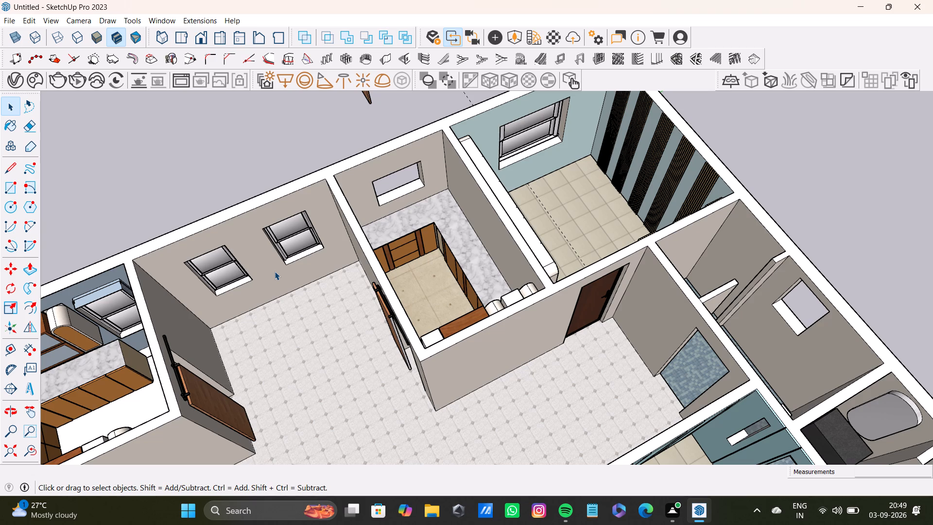
# Import the wooden door model door+(2) from Downloads and place it outside the house near the spare sliding door.
pyautogui.click(9, 21)
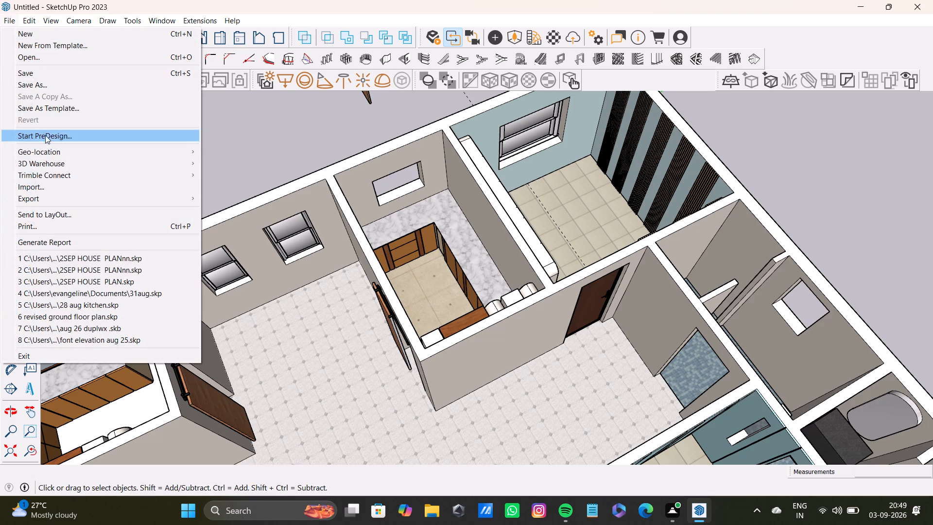
pyautogui.click(53, 199)
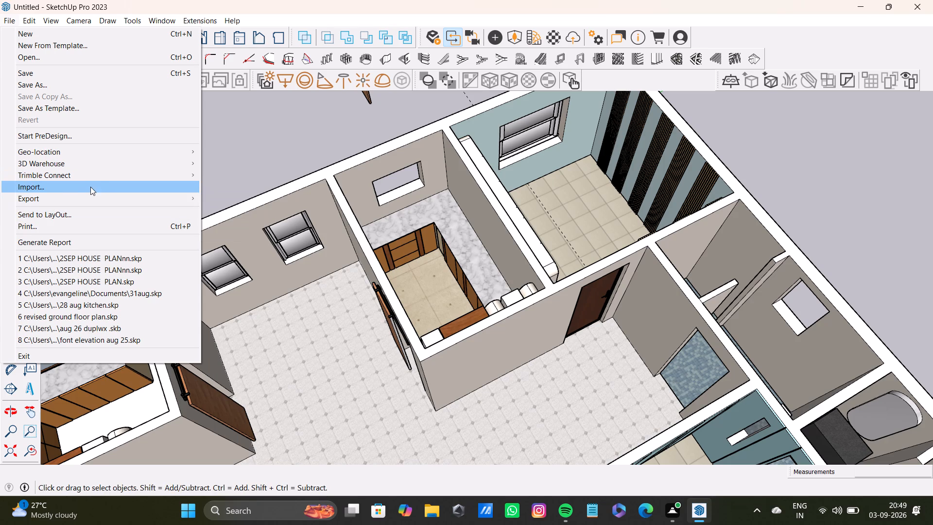
pyautogui.click(90, 187)
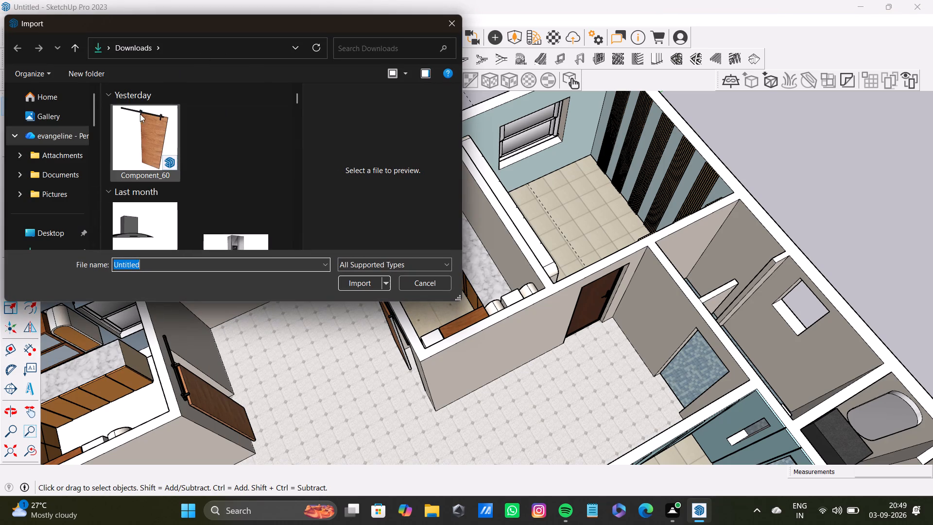
pyautogui.scroll(-15, 163, 152)
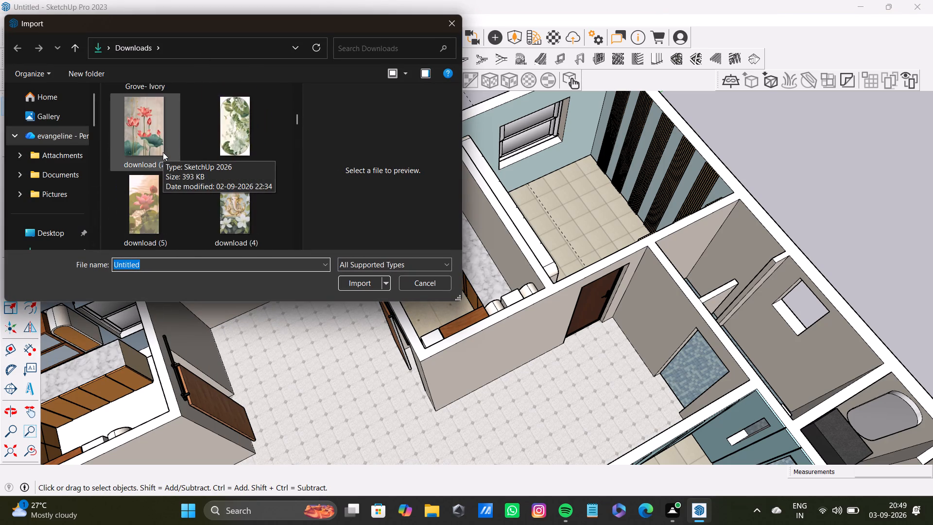
pyautogui.scroll(-14, 163, 152)
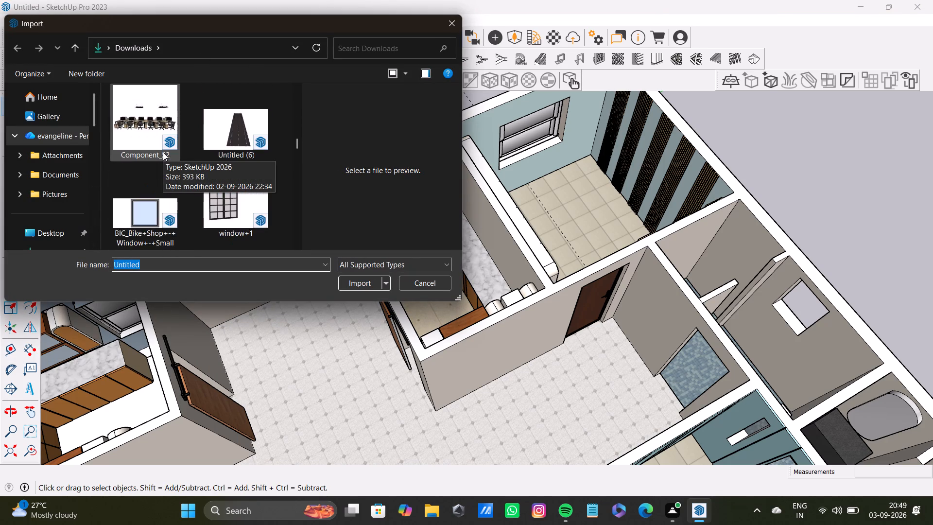
pyautogui.scroll(-16, 163, 152)
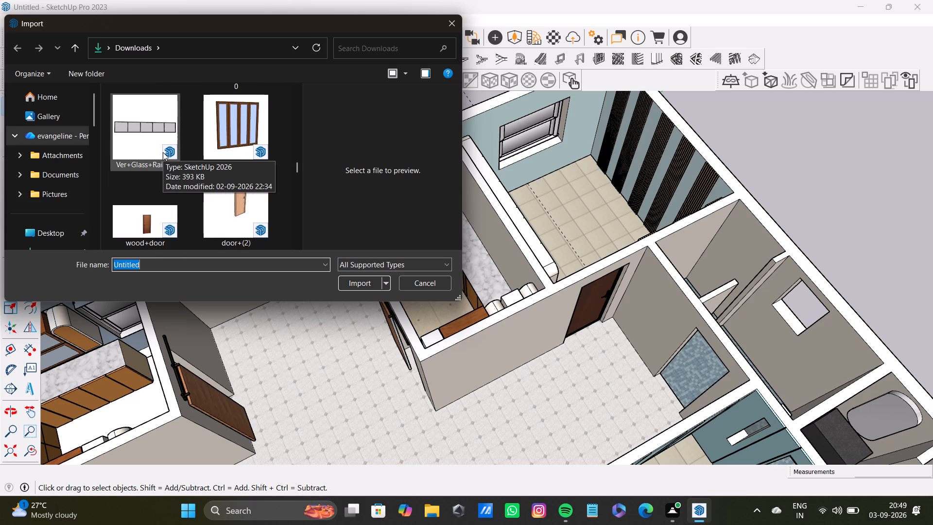
pyautogui.scroll(-1, 163, 152)
pyautogui.click(225, 127)
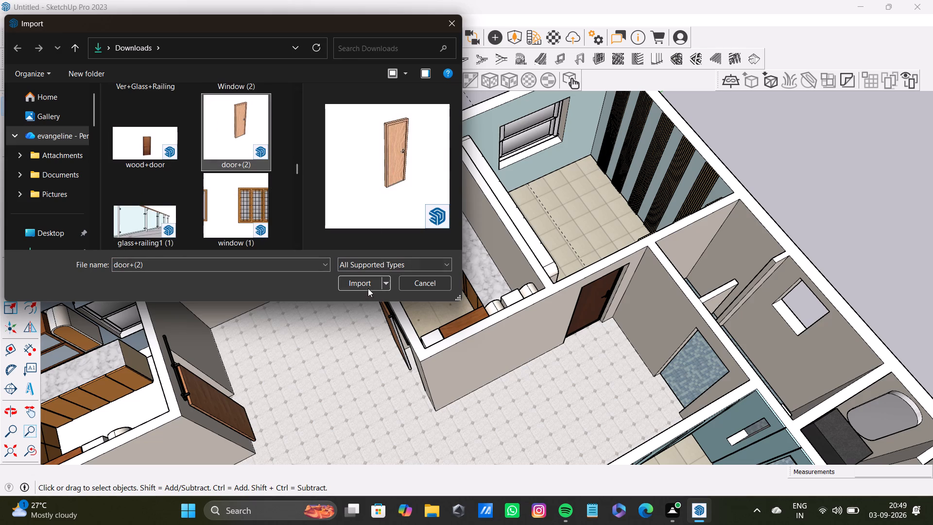
pyautogui.click(367, 287)
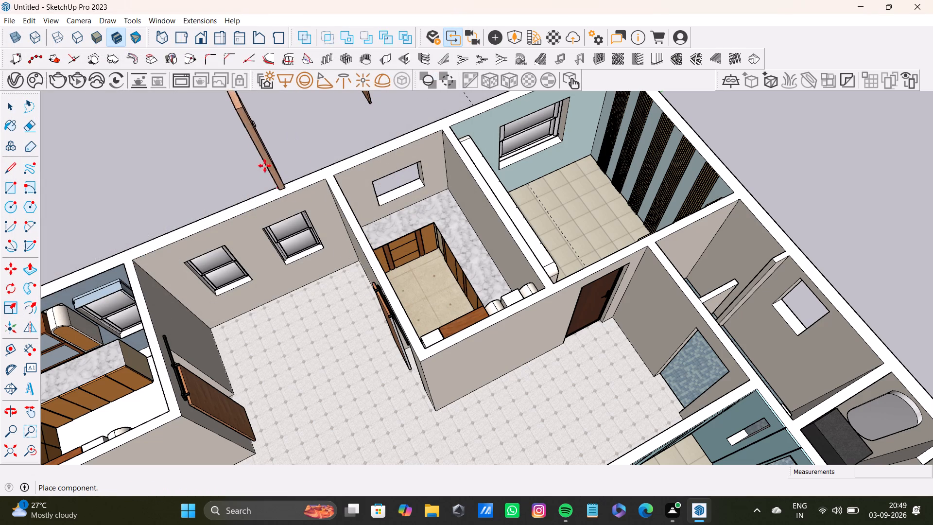
pyautogui.click(263, 154)
pyautogui.moveTo(187, 206); pyautogui.dragTo(397, 190, button='middle')
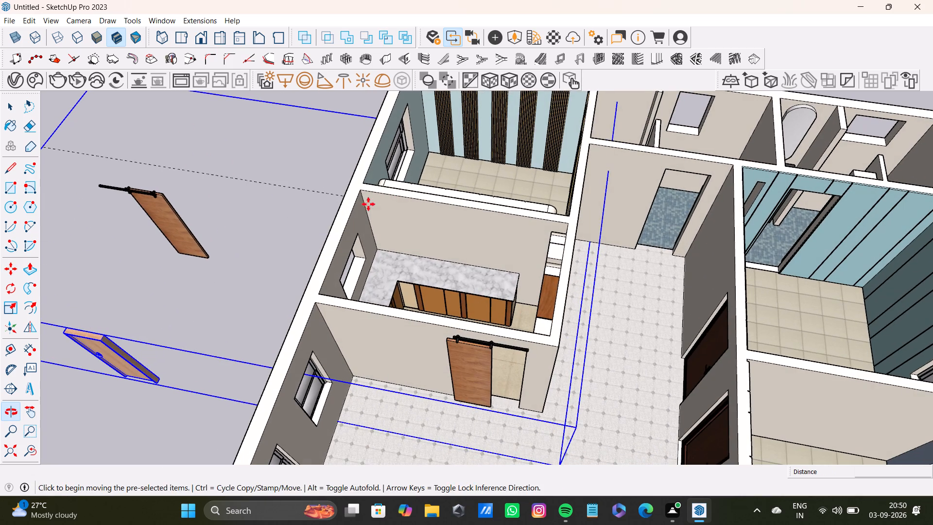
pyautogui.press('space')
pyautogui.click(282, 258)
# Examine the imported wooden door outside the house and check by selecting it what the component includes.
pyautogui.scroll(-2, 259, 312)
pyautogui.keyDown('shift'); pyautogui.moveTo(256, 328); pyautogui.dragTo(321, 280, button='middle'); pyautogui.keyUp('shift')
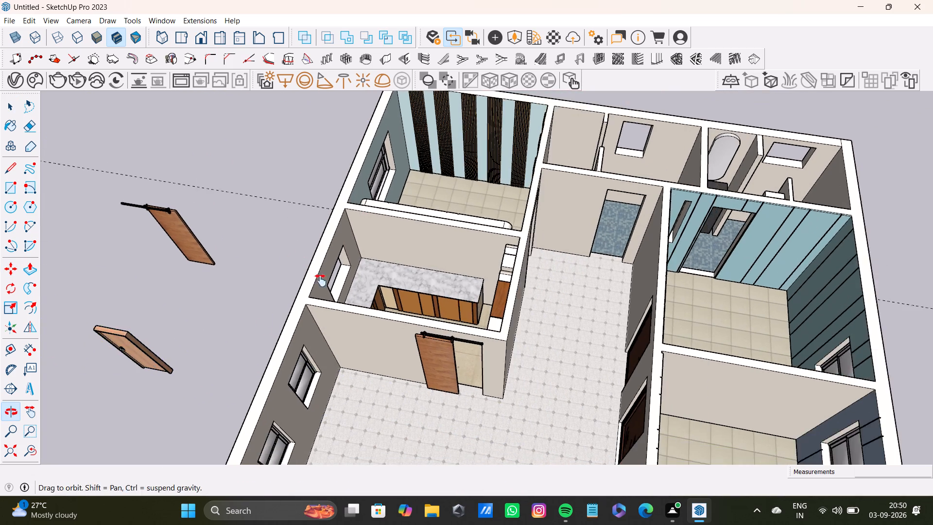
pyautogui.keyDown('shift'); pyautogui.moveTo(321, 280); pyautogui.dragTo(437, 206, button='middle'); pyautogui.keyUp('shift')
pyautogui.scroll(6, 344, 251)
pyautogui.moveTo(272, 260); pyautogui.dragTo(365, 185, button='middle')
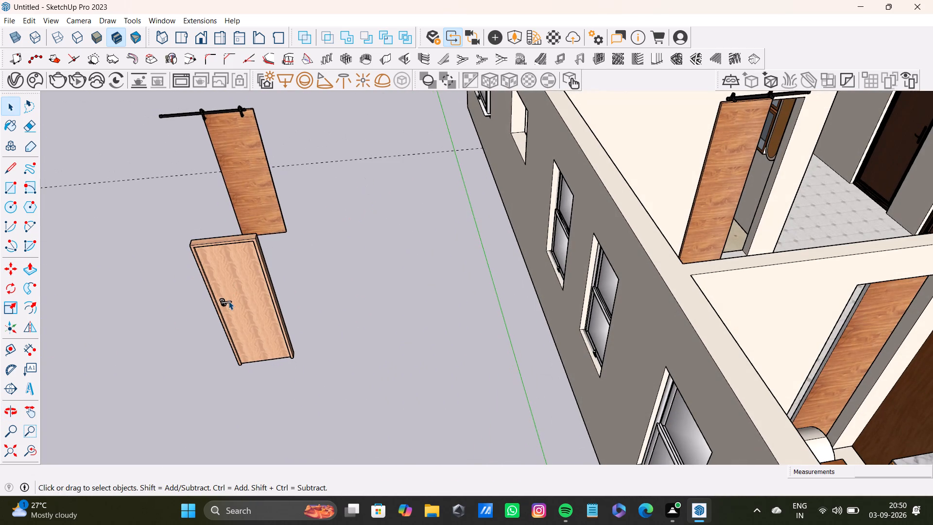
pyautogui.press('space')
pyautogui.click(242, 296)
pyautogui.click(242, 296)
pyautogui.doubleClick(346, 305)
pyautogui.moveTo(155, 221); pyautogui.dragTo(354, 415)
pyautogui.click(379, 298)
pyautogui.moveTo(154, 206); pyautogui.dragTo(358, 411)
pyautogui.tripleClick(345, 320)
pyautogui.moveTo(186, 220); pyautogui.dragTo(378, 418)
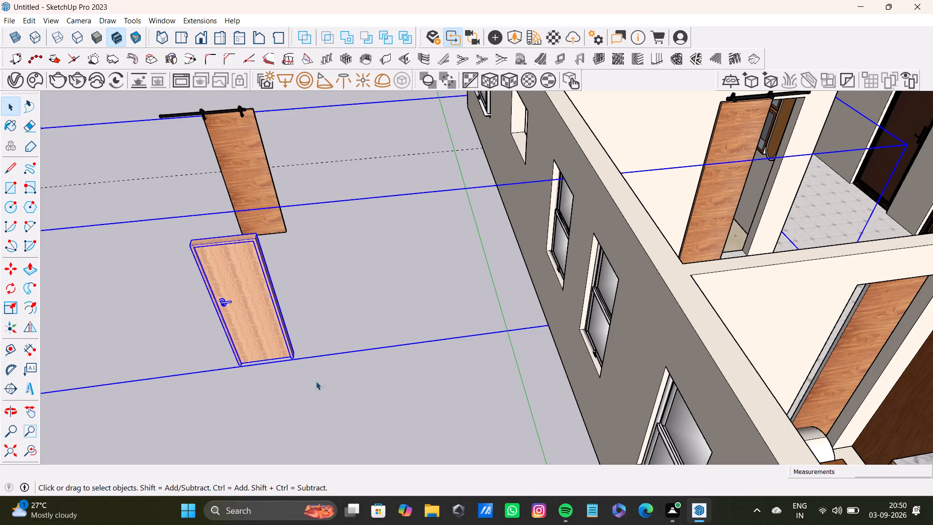
pyautogui.tripleClick(343, 325)
pyautogui.scroll(-4, 403, 328)
pyautogui.moveTo(397, 350); pyautogui.dragTo(362, 360, button='middle')
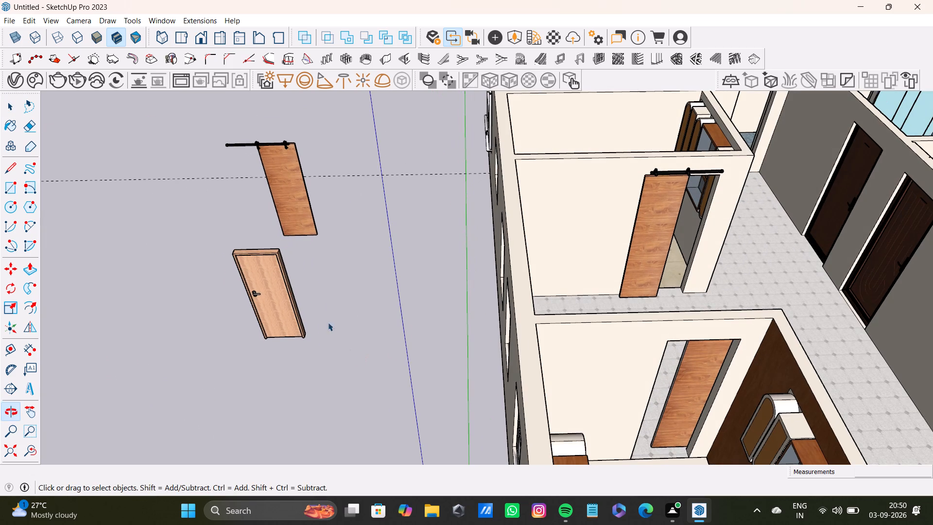
pyautogui.moveTo(198, 221); pyautogui.dragTo(349, 367)
pyautogui.scroll(-4, 392, 268)
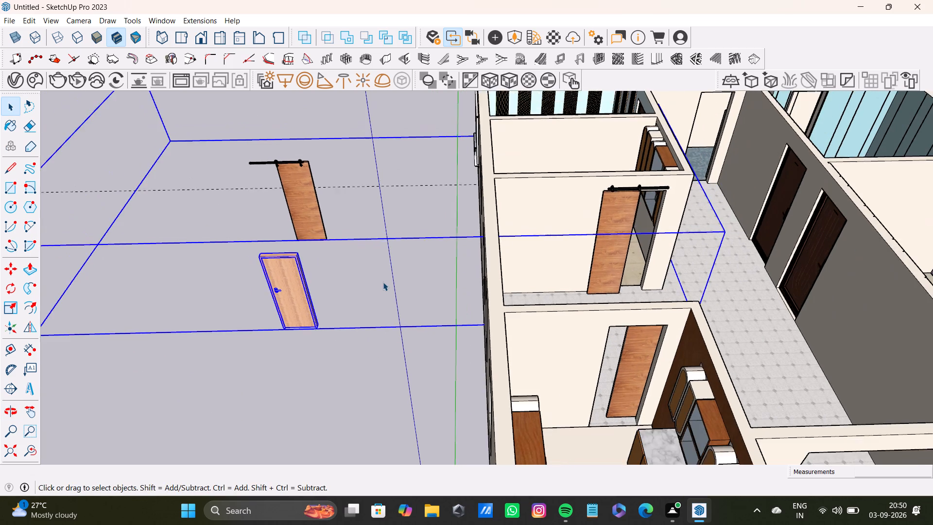
pyautogui.scroll(-4, 383, 282)
pyautogui.moveTo(392, 246); pyautogui.dragTo(370, 292, button='middle')
pyautogui.click(385, 206)
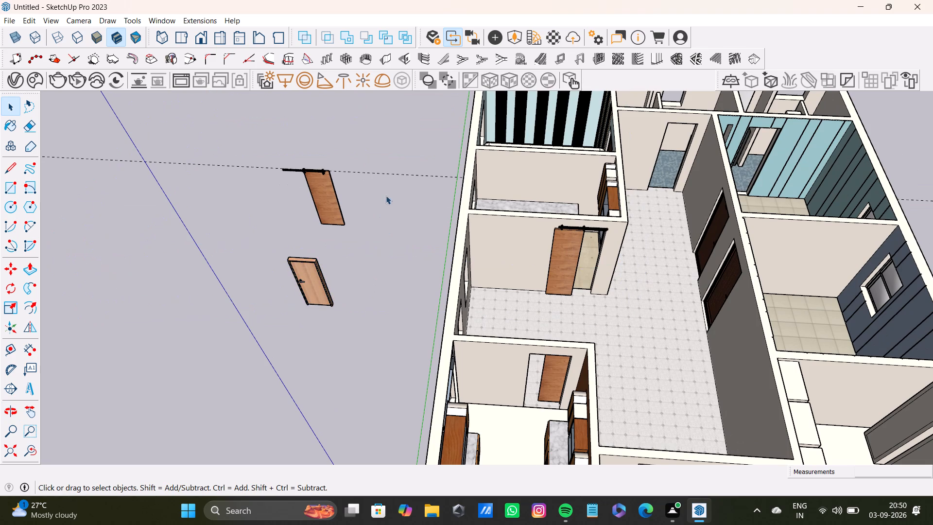
# Delete the spare sliding barn door standing outside the house.
pyautogui.moveTo(283, 134); pyautogui.dragTo(380, 242)
pyautogui.click(309, 174)
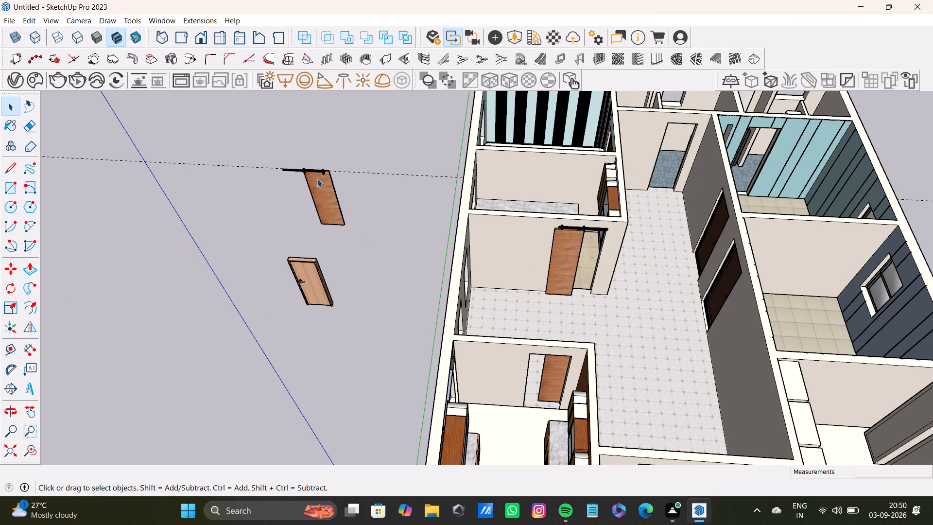
pyautogui.click(320, 181)
pyautogui.press('Delete')
# Open the imported wooden door component outside the house for editing.
pyautogui.moveTo(267, 227); pyautogui.dragTo(368, 372)
pyautogui.moveTo(279, 223); pyautogui.dragTo(383, 386)
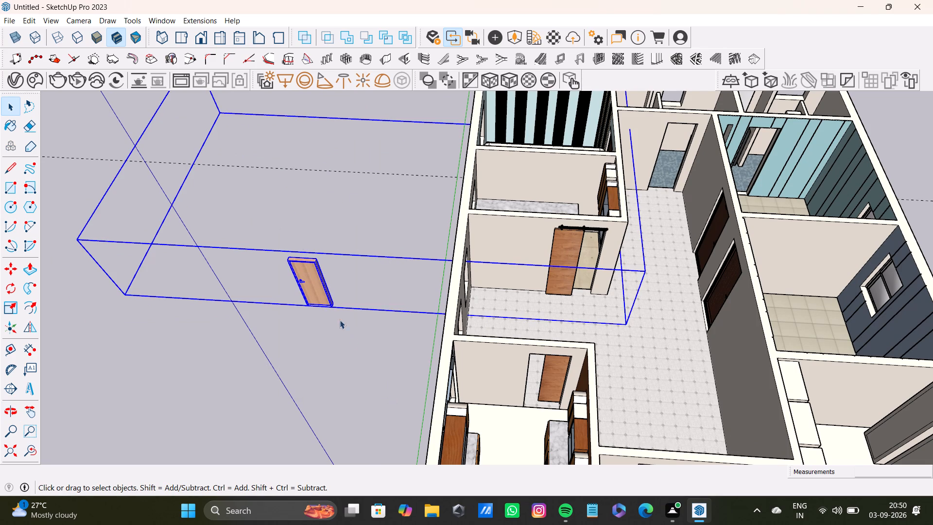
pyautogui.tripleClick(326, 297)
pyautogui.click(326, 297)
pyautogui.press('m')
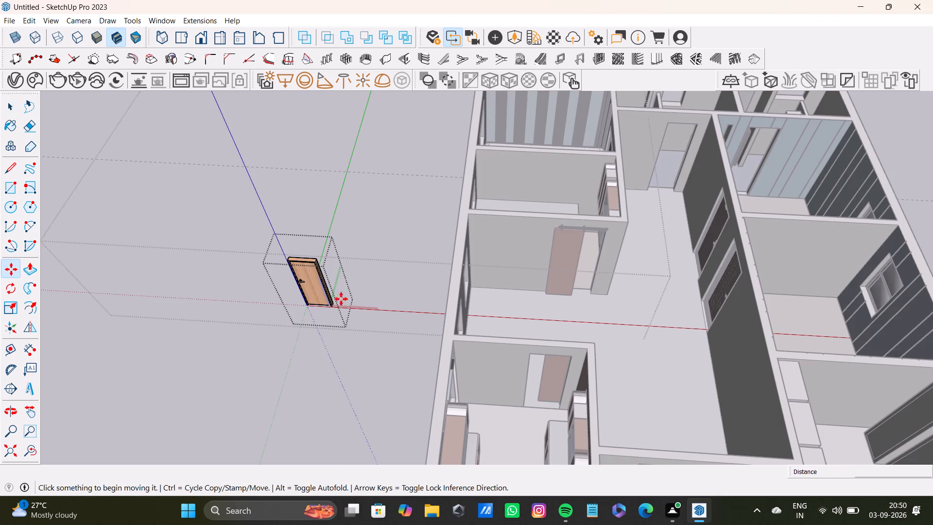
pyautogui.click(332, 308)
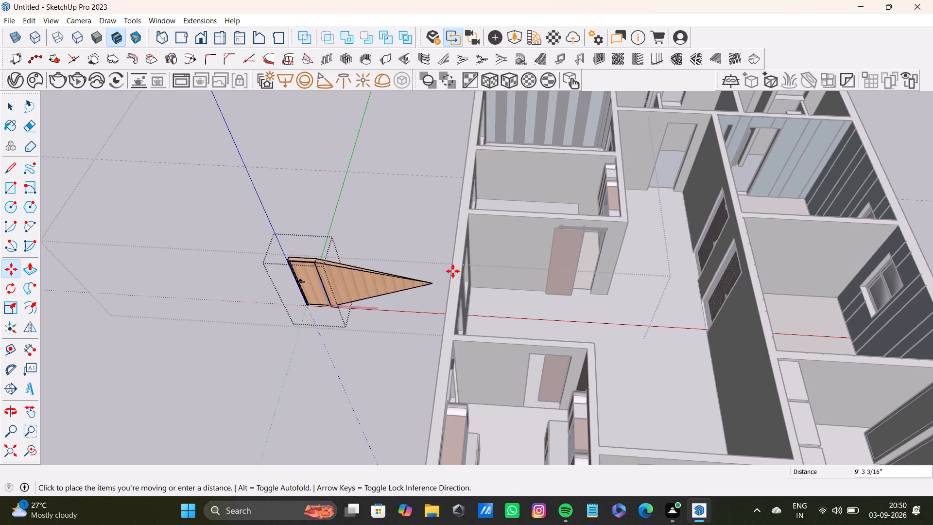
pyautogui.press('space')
# Copy all of the wooden door's geometry by its bottom corner to the bottom corner of the bathroom doorway in the blue-panelled room.
pyautogui.moveTo(268, 234); pyautogui.dragTo(361, 345)
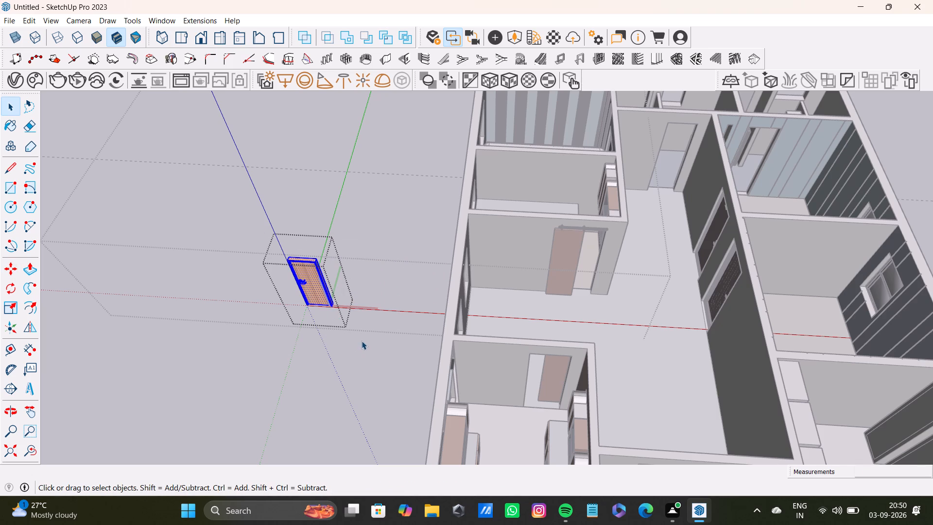
pyautogui.press('m')
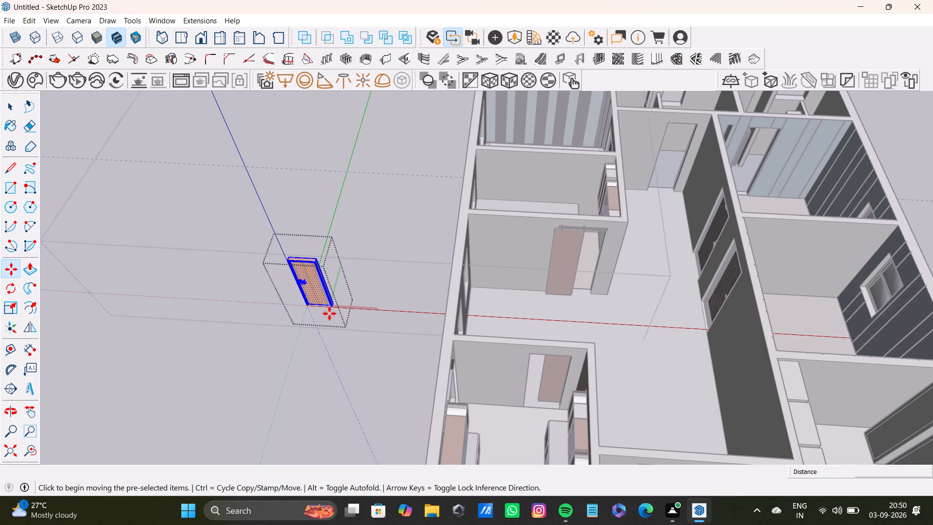
pyautogui.click(332, 306)
pyautogui.scroll(-3, 622, 254)
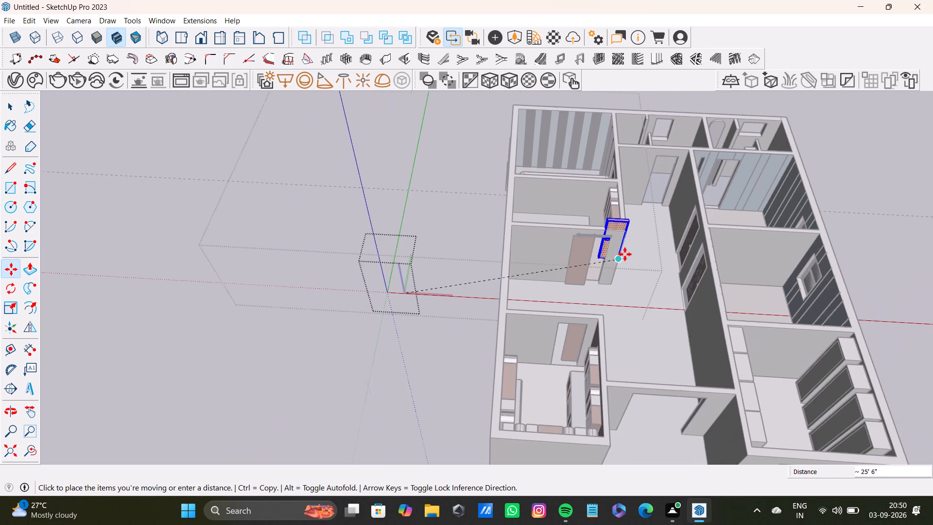
pyautogui.moveTo(621, 249); pyautogui.dragTo(393, 347, button='middle')
pyautogui.scroll(5, 498, 302)
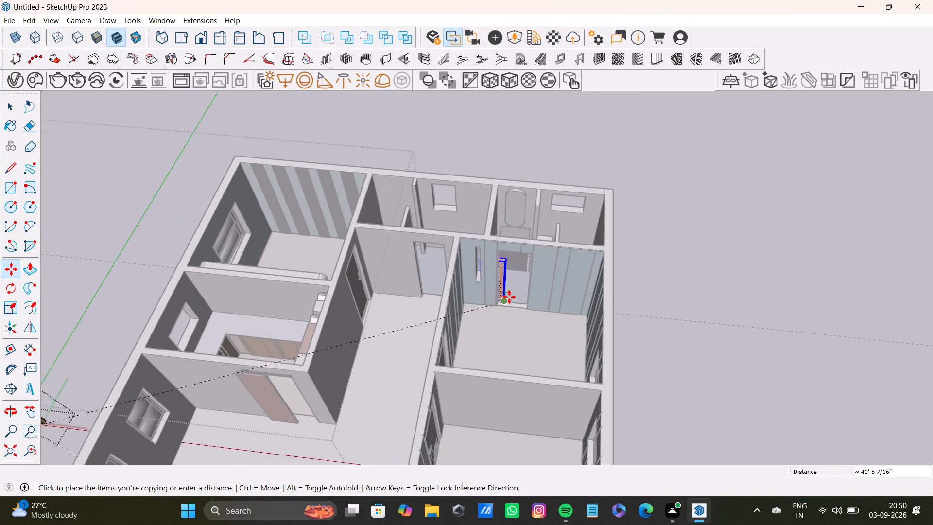
pyautogui.scroll(12, 509, 297)
pyautogui.moveTo(514, 301); pyautogui.dragTo(516, 336, button='middle')
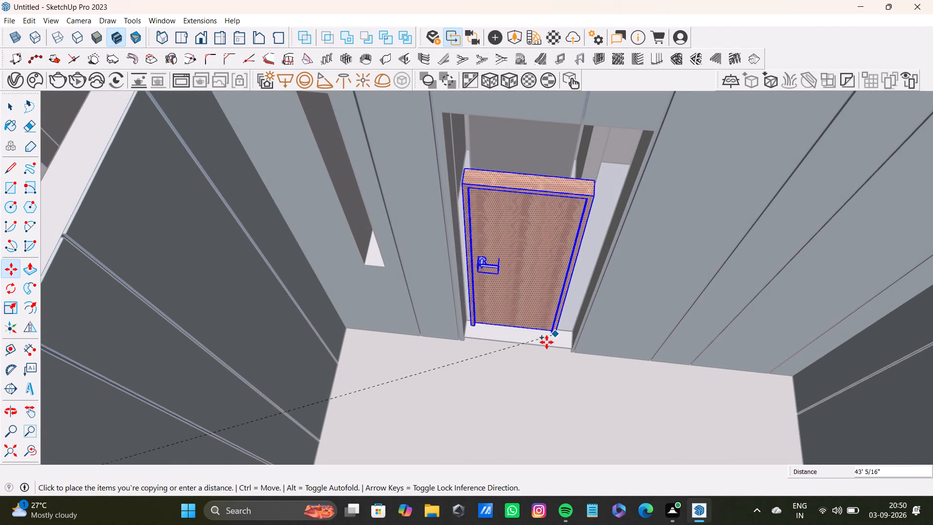
pyautogui.moveTo(495, 315); pyautogui.dragTo(559, 372, button='middle')
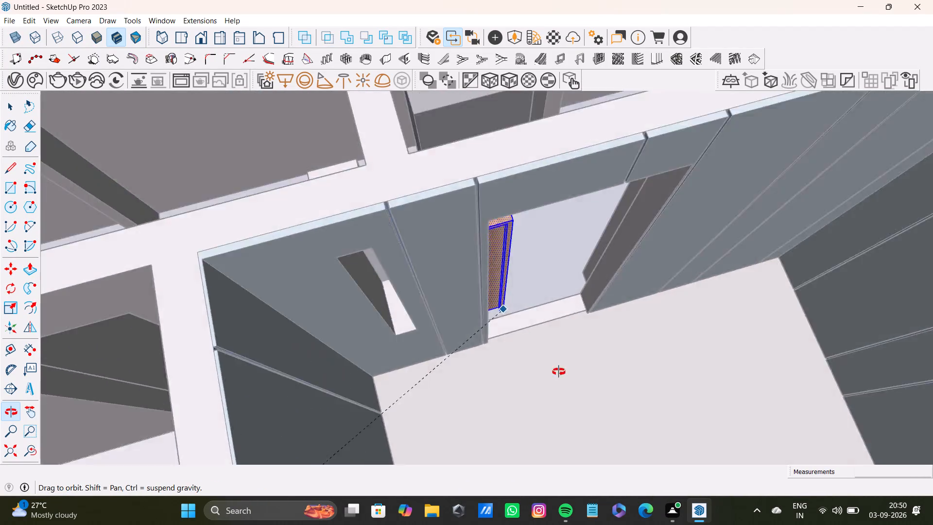
pyautogui.moveTo(559, 372); pyautogui.dragTo(718, 327, button='middle')
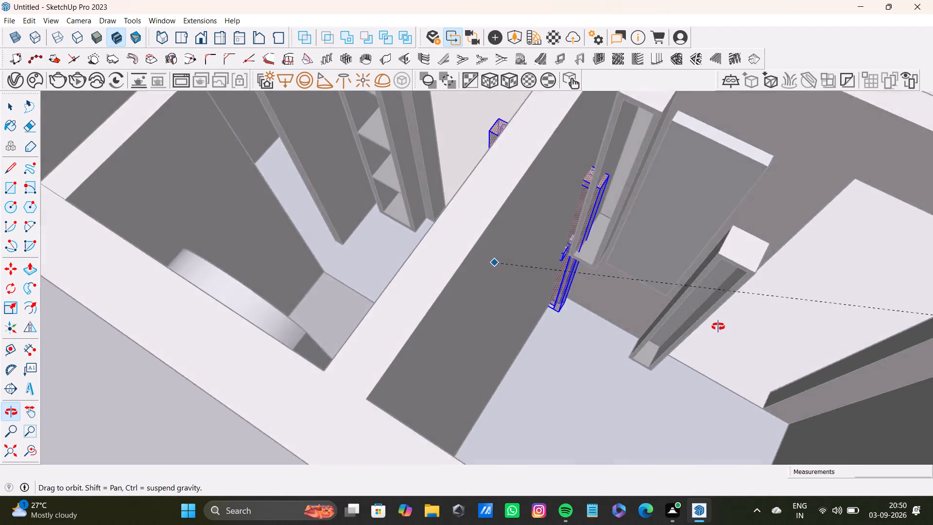
pyautogui.moveTo(718, 327); pyautogui.dragTo(111, 320, button='middle')
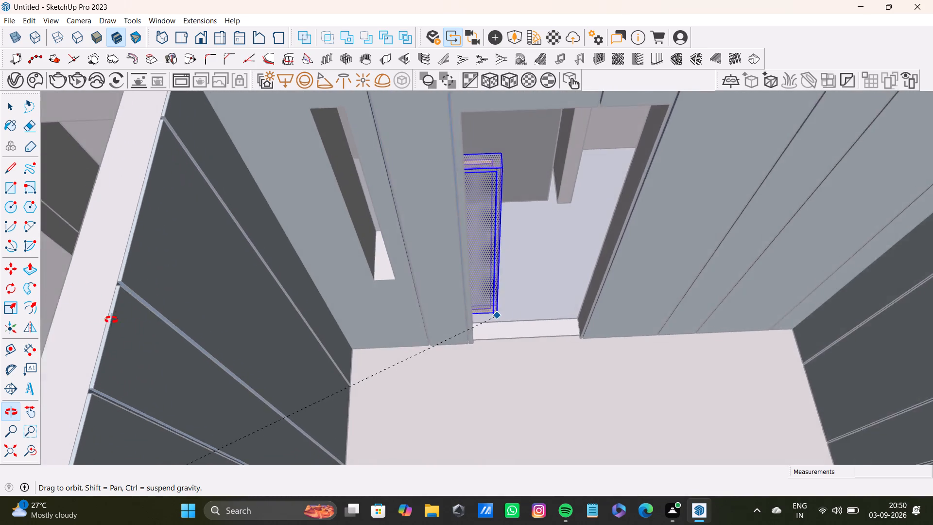
pyautogui.moveTo(111, 320); pyautogui.dragTo(49, 273, button='middle')
pyautogui.scroll(5, 524, 343)
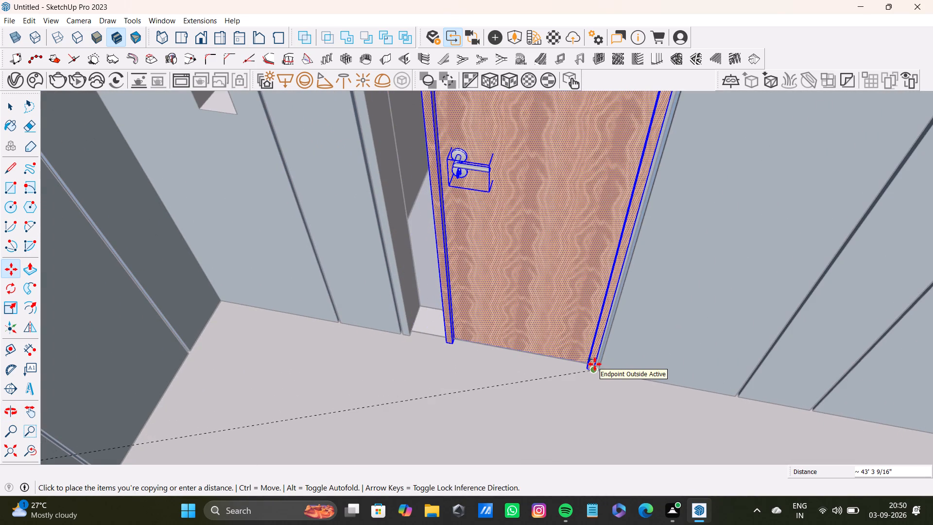
pyautogui.click(595, 364)
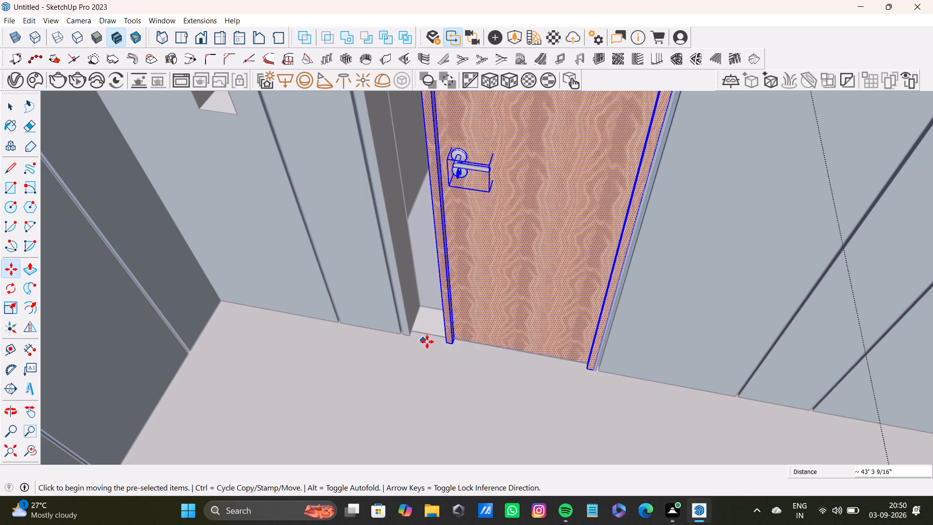
# Scale the copied wooden door's width to fill the bathroom doorway in the blue-panelled room.
pyautogui.scroll(-11, 336, 189)
pyautogui.moveTo(409, 191); pyautogui.dragTo(416, 270, button='middle')
pyautogui.moveTo(416, 272); pyautogui.dragTo(477, 266, button='middle')
pyautogui.press('s')
pyautogui.scroll(7, 394, 286)
pyautogui.moveTo(449, 290); pyautogui.dragTo(485, 282, button='middle')
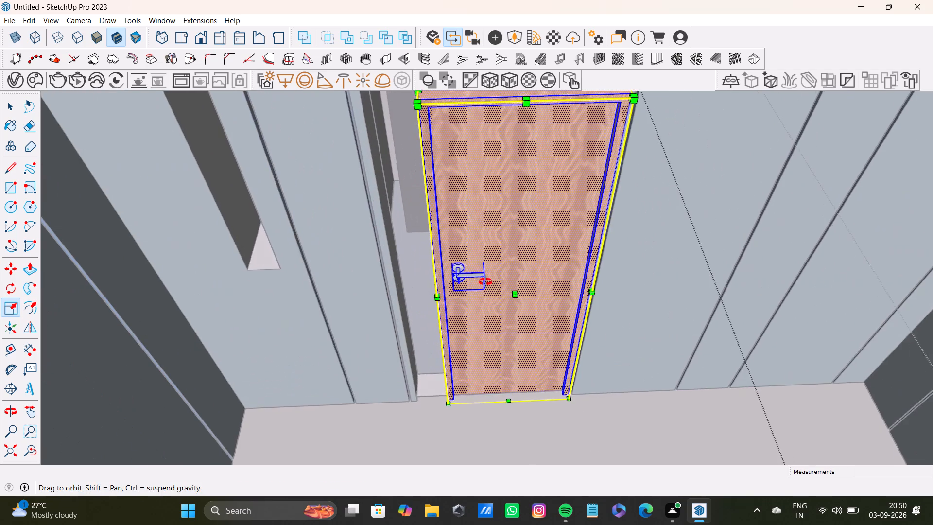
pyautogui.moveTo(485, 282); pyautogui.dragTo(510, 276, button='middle')
pyautogui.moveTo(466, 282); pyautogui.dragTo(420, 286)
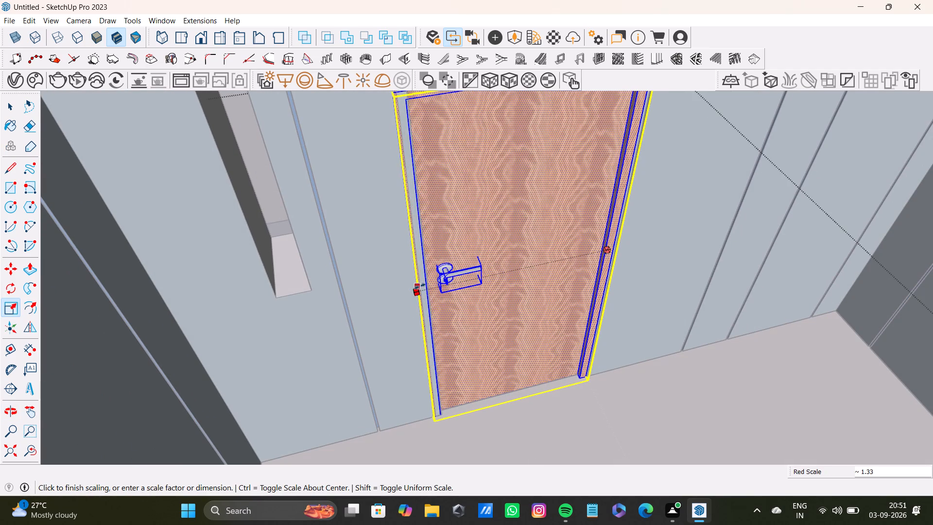
pyautogui.moveTo(420, 286); pyautogui.dragTo(425, 285)
# Scale the same door's thickness down to a factor of about 0.37.
pyautogui.moveTo(538, 326); pyautogui.dragTo(452, 319, button='middle')
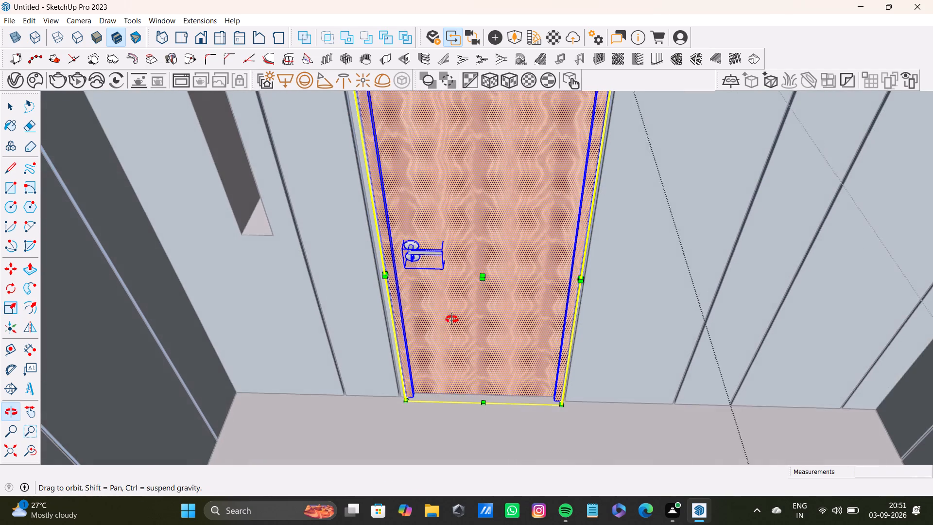
pyautogui.moveTo(452, 319); pyautogui.dragTo(451, 319, button='middle')
pyautogui.moveTo(477, 279); pyautogui.dragTo(480, 265)
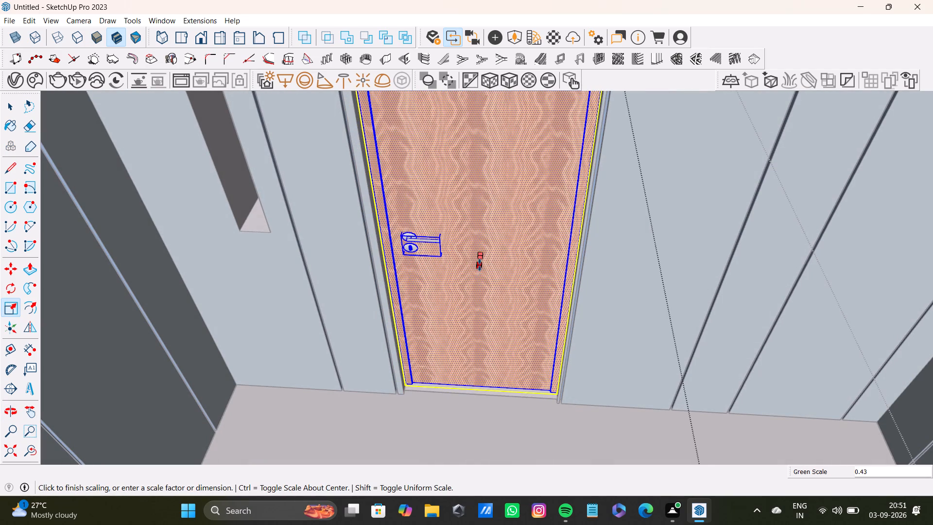
pyautogui.moveTo(480, 265); pyautogui.dragTo(480, 264)
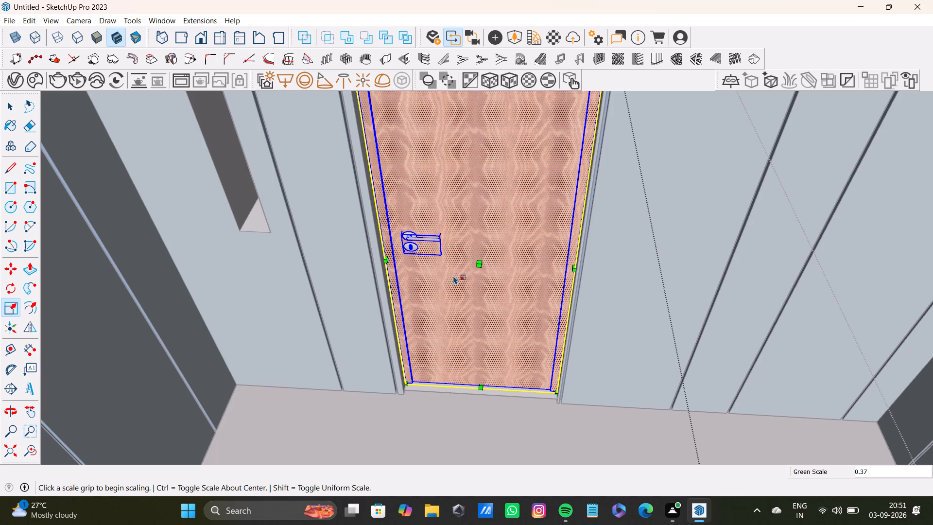
# Stretch the door's height to the top of the blue-panelled room's bathroom doorway.
pyautogui.keyDown('shift'); pyautogui.moveTo(459, 227); pyautogui.dragTo(401, 366, button='middle'); pyautogui.keyUp('shift')
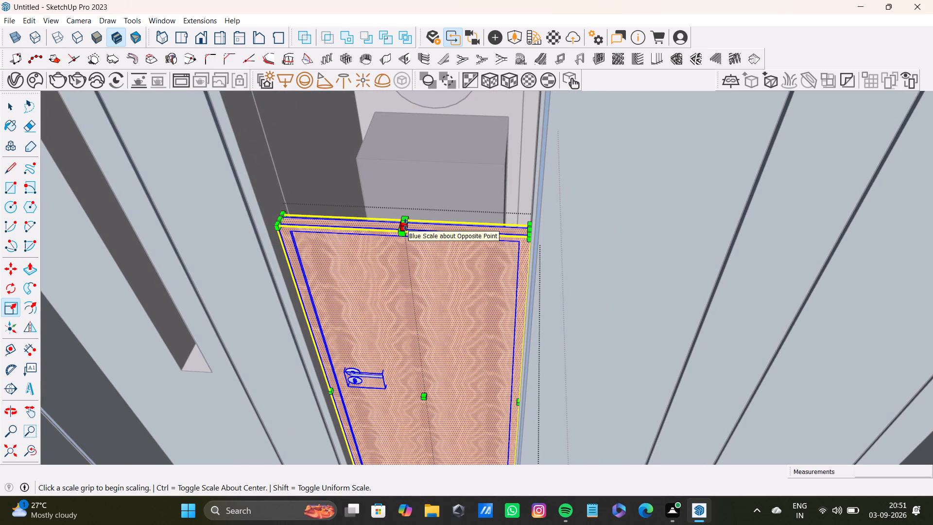
pyautogui.moveTo(405, 225); pyautogui.dragTo(389, 126)
pyautogui.scroll(-2, 387, 175)
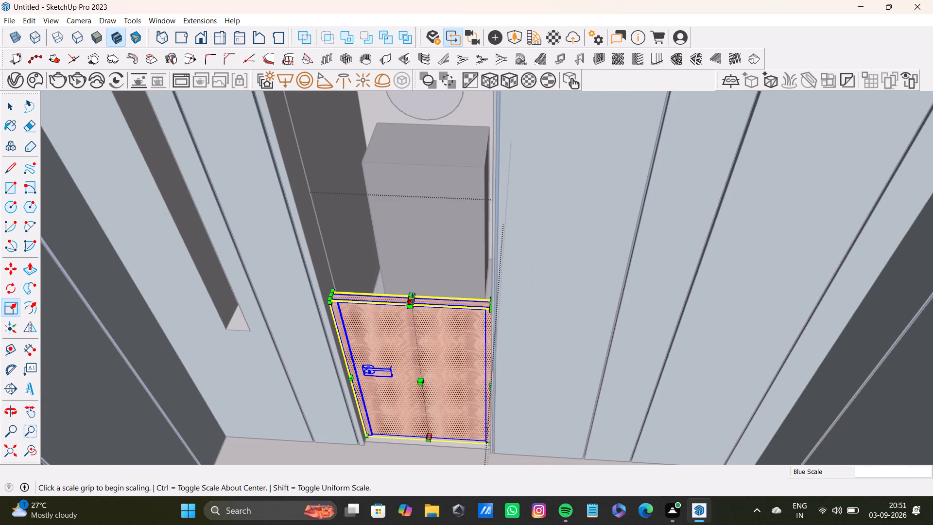
pyautogui.moveTo(413, 299); pyautogui.dragTo(383, 137)
pyautogui.moveTo(412, 297); pyautogui.dragTo(395, 227)
pyautogui.scroll(-3, 381, 248)
pyautogui.keyDown('shift'); pyautogui.moveTo(397, 262); pyautogui.dragTo(399, 322, button='middle'); pyautogui.keyUp('shift')
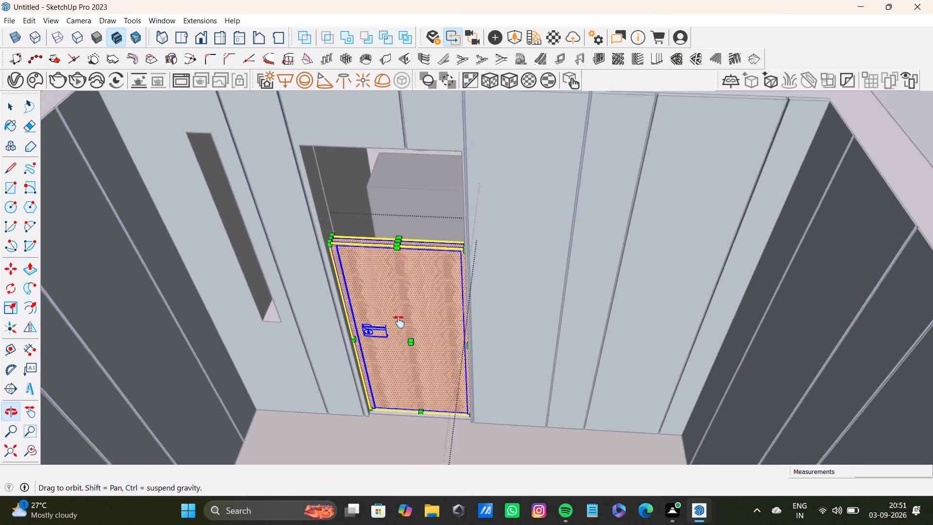
pyautogui.keyDown('shift'); pyautogui.moveTo(399, 322); pyautogui.dragTo(394, 370, button='middle'); pyautogui.keyUp('shift')
pyautogui.moveTo(395, 343); pyautogui.dragTo(386, 290)
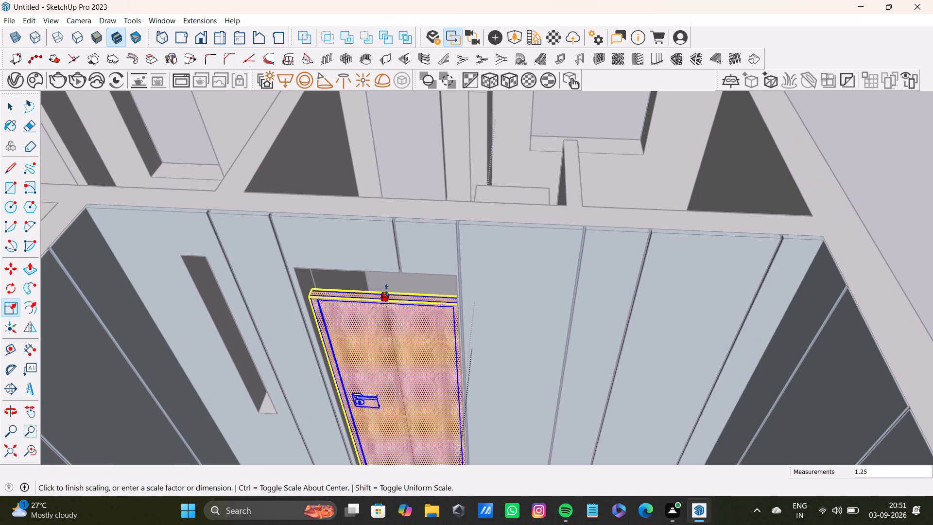
pyautogui.moveTo(386, 290); pyautogui.dragTo(387, 263)
pyautogui.scroll(-3, 367, 370)
pyautogui.moveTo(367, 377); pyautogui.dragTo(403, 318, button='middle')
pyautogui.press('space')
pyautogui.scroll(-6, 398, 340)
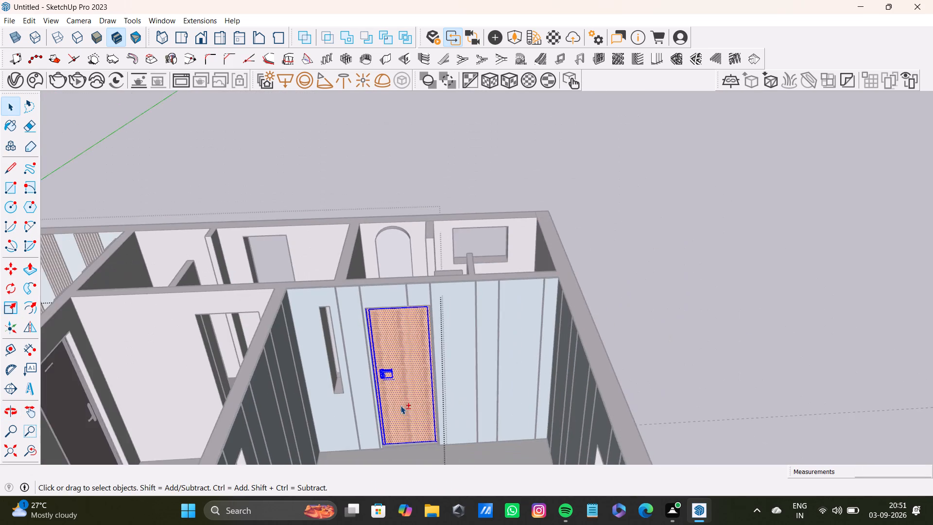
# Copy the fitted wooden door by its bottom corner into the bathroom doorway of the adjoining white-walled room, about 7' 6 3/4" away.
pyautogui.keyDown('shift'); pyautogui.moveTo(398, 401); pyautogui.dragTo(394, 333, button='middle'); pyautogui.keyUp('shift')
pyautogui.moveTo(398, 338); pyautogui.dragTo(371, 380, button='middle')
pyautogui.scroll(3, 405, 358)
pyautogui.press('m')
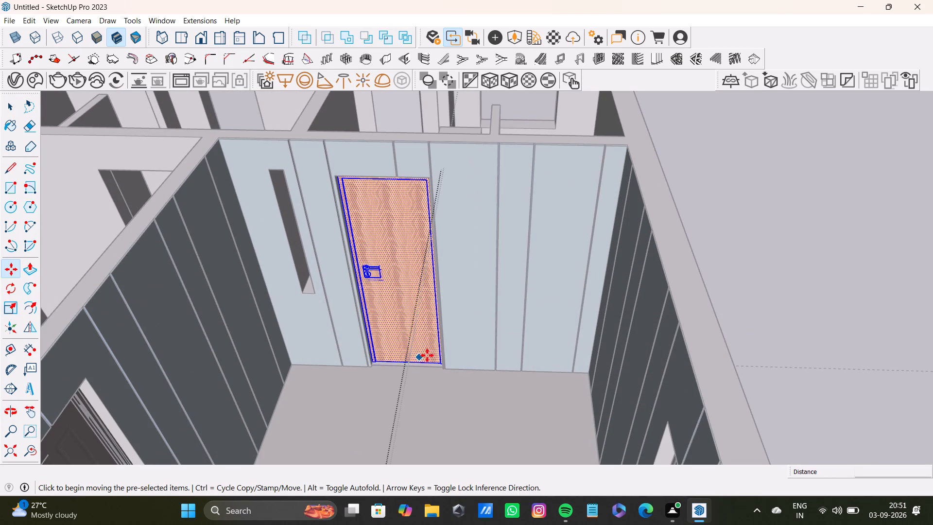
pyautogui.keyDown('ctrl'); pyautogui.click(440, 364); pyautogui.keyUp('ctrl')
pyautogui.scroll(-3, 238, 359)
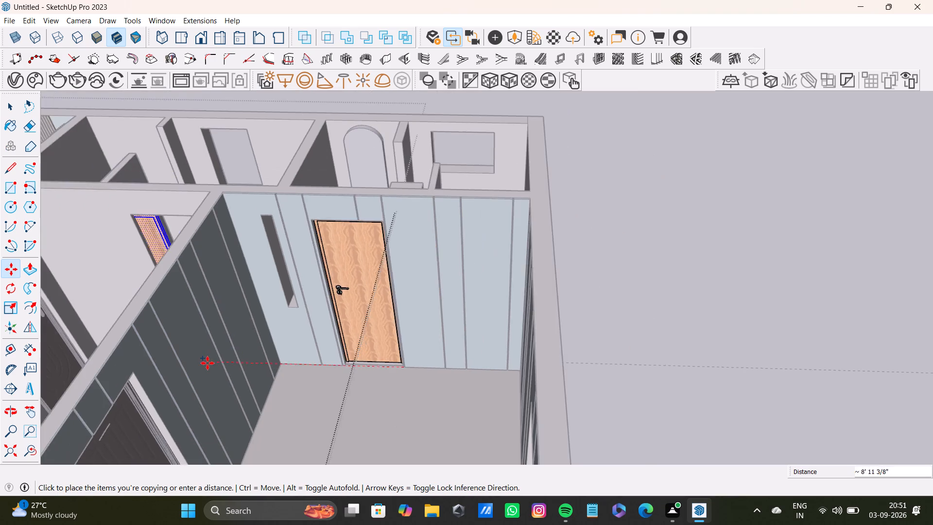
pyautogui.keyDown('shift'); pyautogui.moveTo(207, 363); pyautogui.dragTo(513, 353, button='middle'); pyautogui.keyUp('shift')
pyautogui.scroll(16, 516, 347)
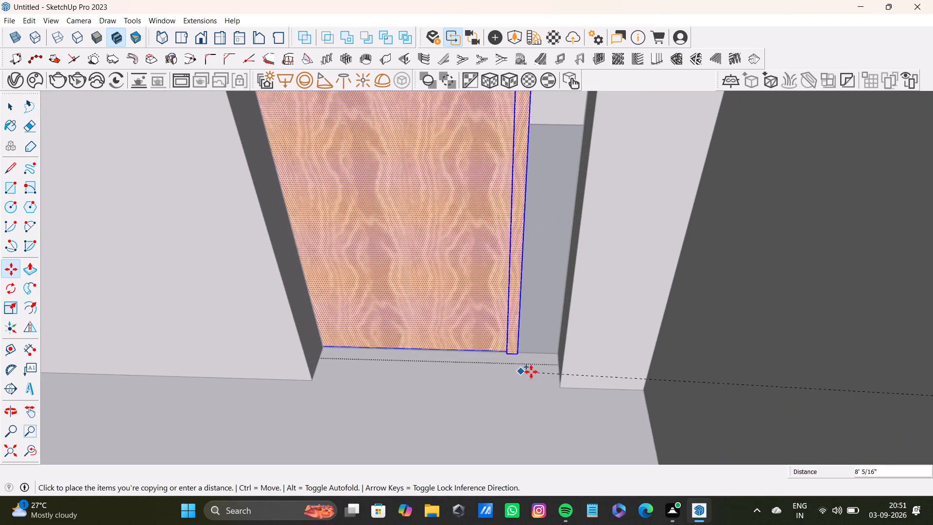
pyautogui.click(565, 397)
# Scale the second wooden door's width to fit the white-walled room's bathroom doorway.
pyautogui.scroll(-12, 370, 302)
pyautogui.click(39, 454)
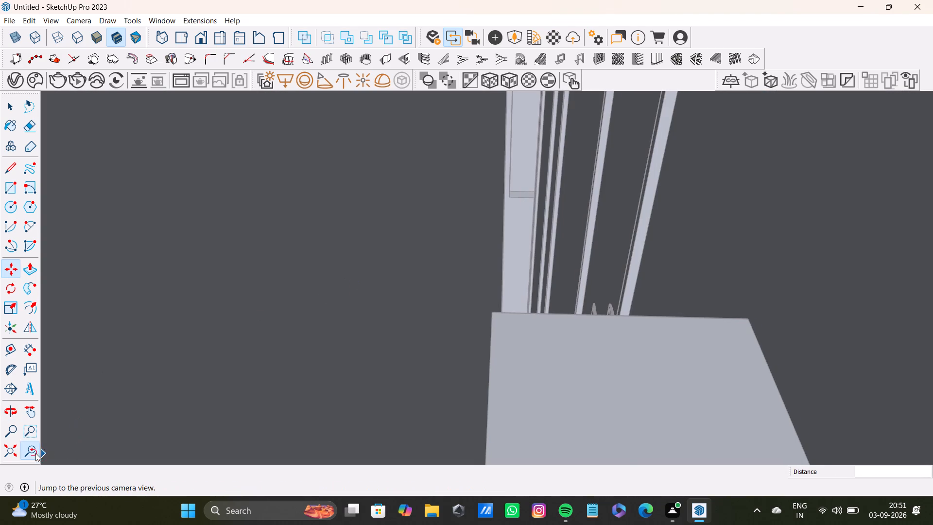
pyautogui.click(12, 453)
pyautogui.keyDown('shift'); pyautogui.moveTo(319, 350); pyautogui.dragTo(461, 414, button='middle'); pyautogui.keyUp('shift')
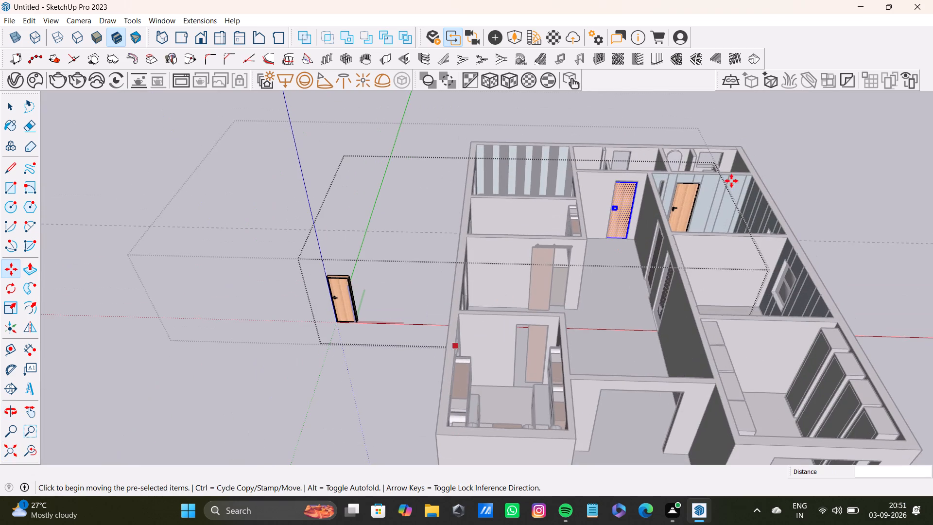
pyautogui.scroll(7, 613, 213)
pyautogui.keyDown('shift'); pyautogui.moveTo(649, 211); pyautogui.dragTo(546, 339, button='middle'); pyautogui.keyUp('shift')
pyautogui.scroll(7, 516, 294)
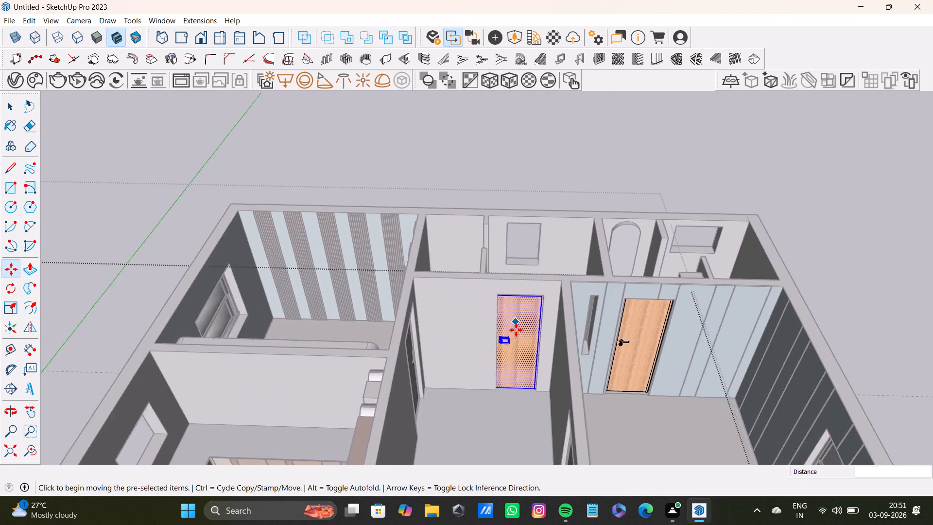
pyautogui.scroll(4, 516, 330)
pyautogui.press('s')
pyautogui.scroll(4, 467, 346)
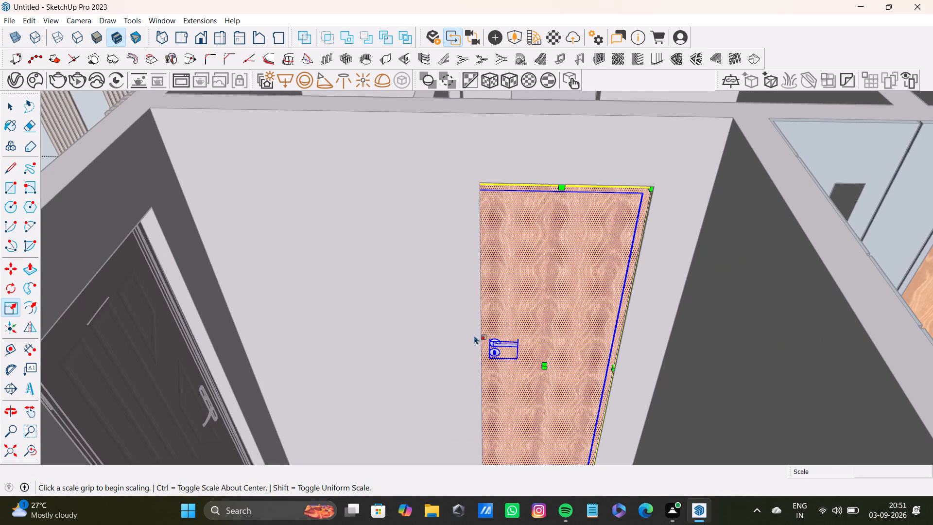
pyautogui.moveTo(513, 358); pyautogui.dragTo(486, 395, button='middle')
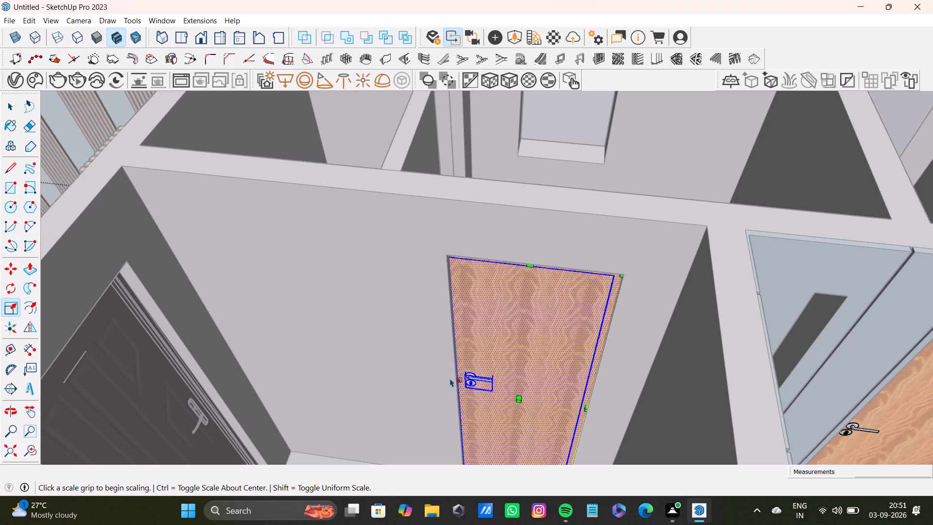
pyautogui.moveTo(451, 382); pyautogui.dragTo(460, 383)
pyautogui.scroll(-5, 458, 374)
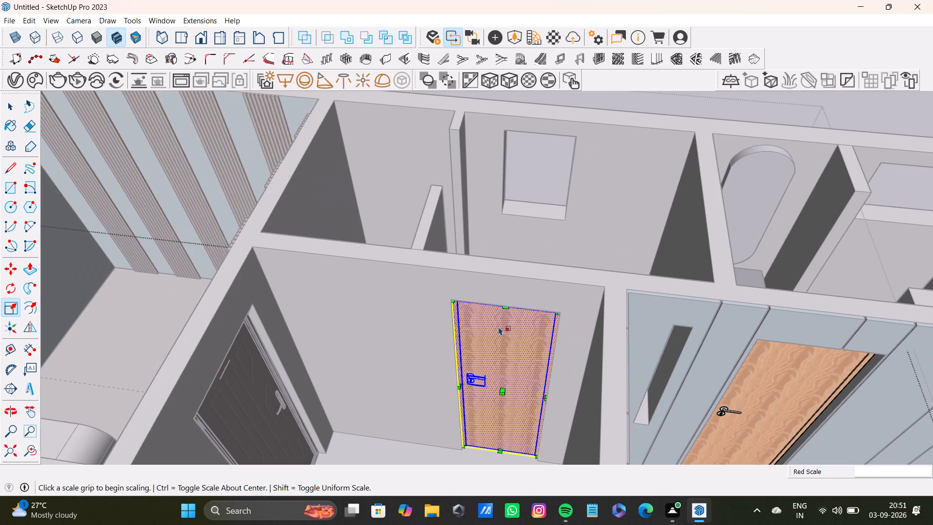
pyautogui.press('space')
pyautogui.scroll(-8, 531, 314)
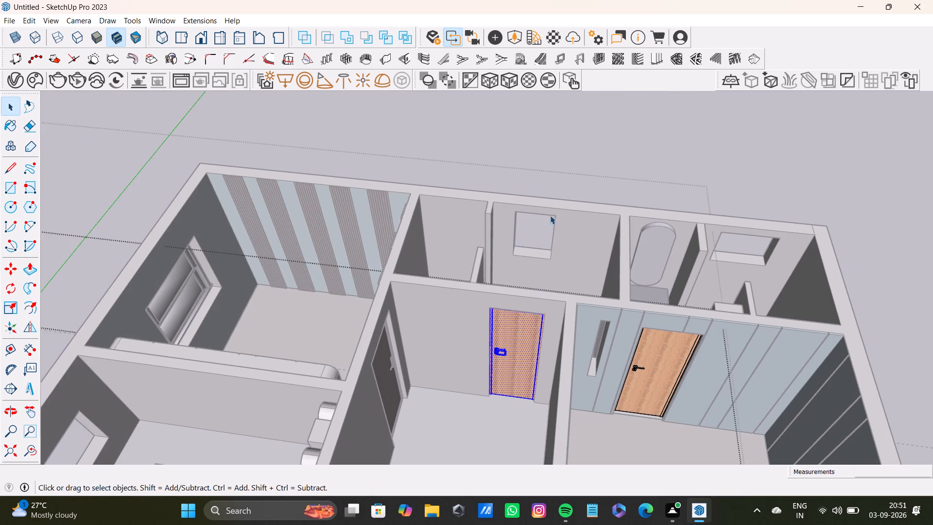
# Clear the selection and exit the door component and its enclosing groups to return to the whole model.
pyautogui.click(607, 158)
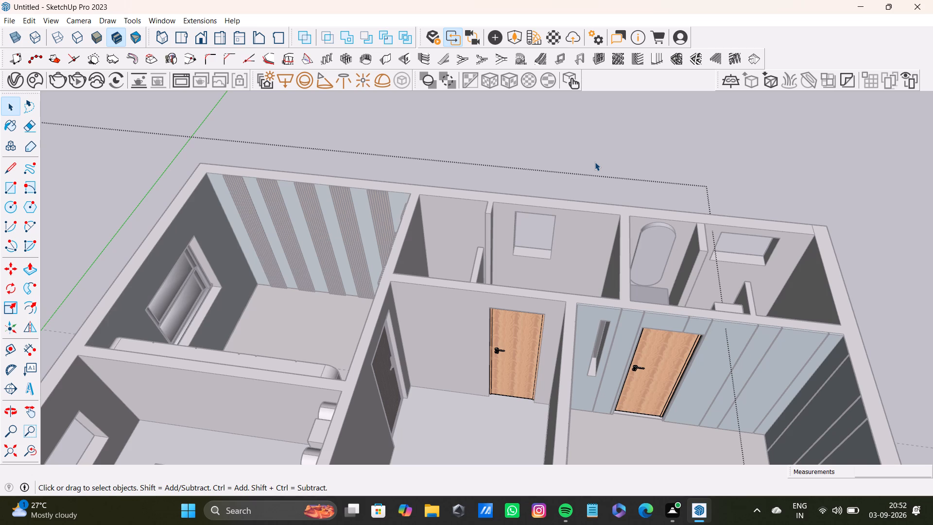
pyautogui.press('space')
pyautogui.click(595, 162)
pyautogui.click(647, 162)
pyautogui.click(680, 161)
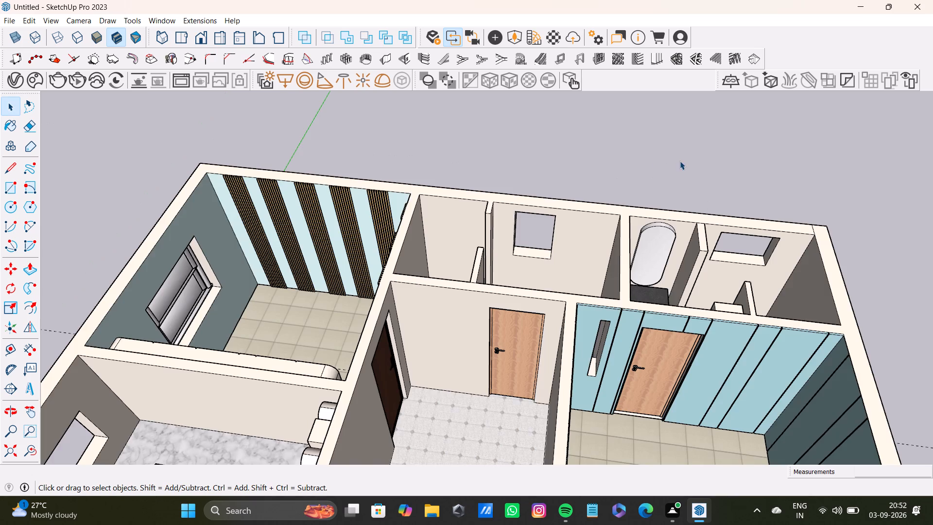
# Draw a rectangle about 5' 1" by 5 1/2" to close the narrow slot in the blue-panelled wall beside the bathroom door.
pyautogui.scroll(12, 612, 325)
pyautogui.moveTo(606, 334); pyautogui.dragTo(572, 263, button='middle')
pyautogui.scroll(-1, 532, 258)
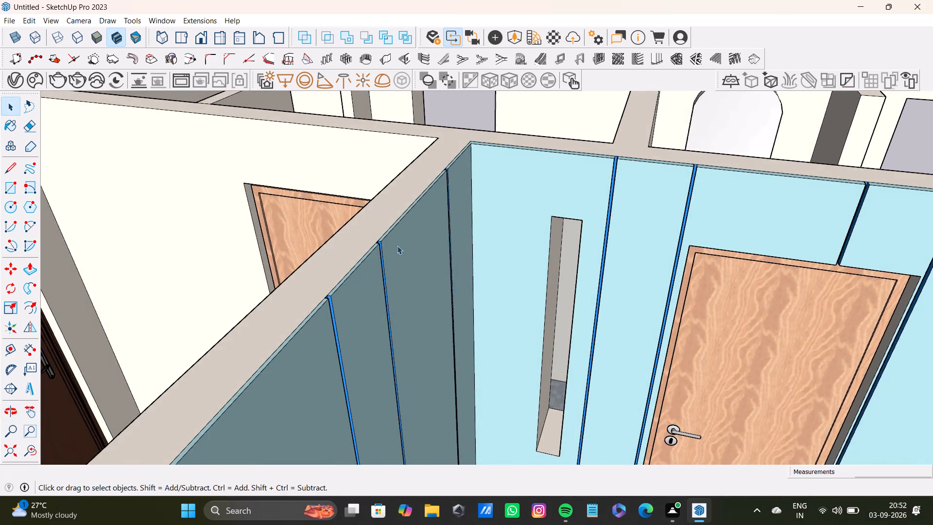
pyautogui.click(6, 190)
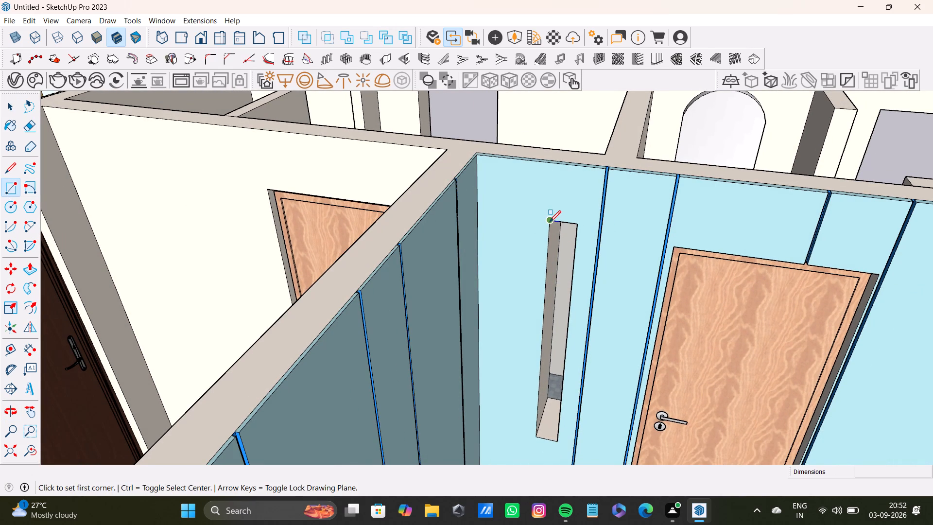
pyautogui.click(550, 222)
pyautogui.click(555, 442)
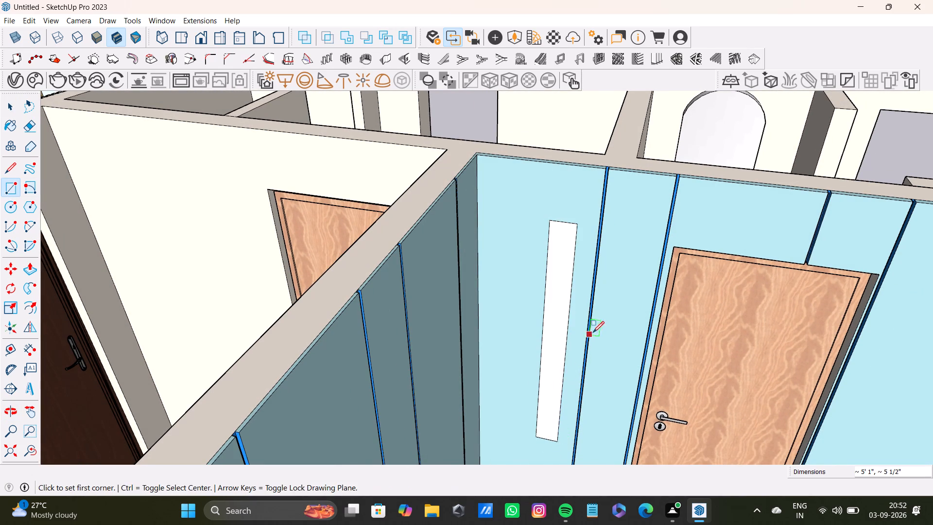
# Sample 0094_PowderBlue from the panelled wall and paint the new face over the slot with it.
pyautogui.moveTo(599, 329); pyautogui.dragTo(319, 470, button='middle')
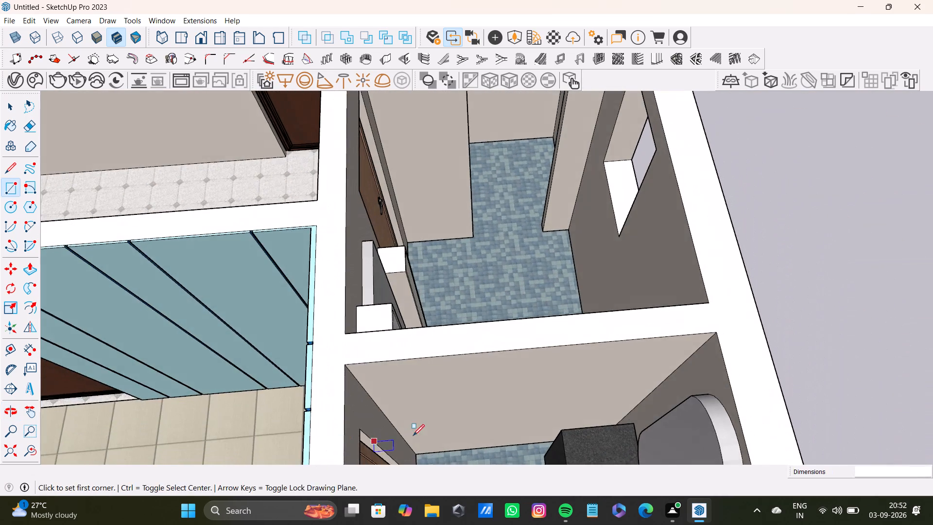
pyautogui.moveTo(413, 434); pyautogui.dragTo(309, 450, button='middle')
pyautogui.moveTo(419, 315); pyautogui.dragTo(317, 337, button='middle')
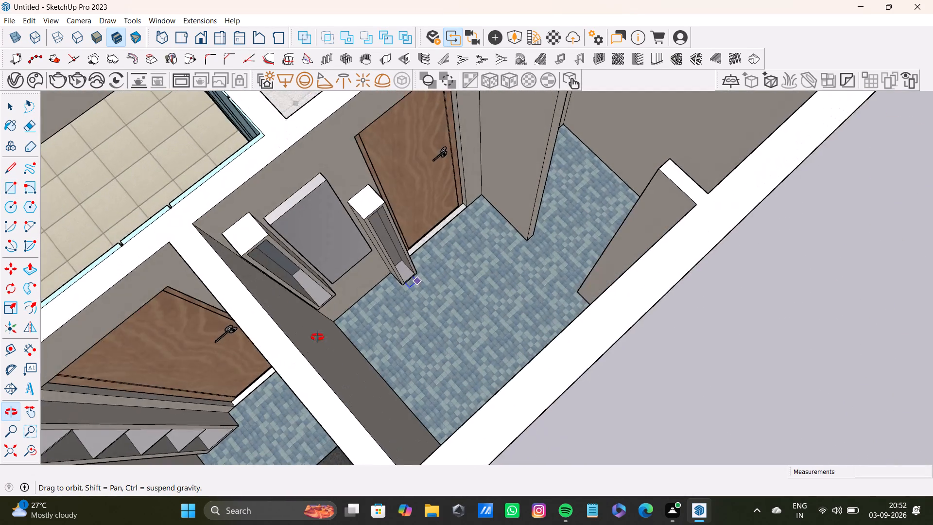
pyautogui.moveTo(317, 337); pyautogui.dragTo(820, 272, button='middle')
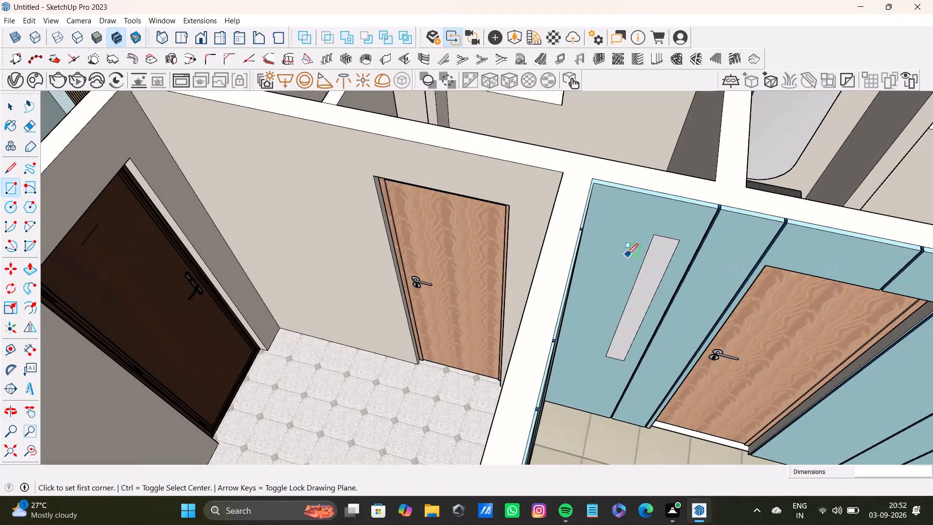
pyautogui.press('space')
pyautogui.click(14, 130)
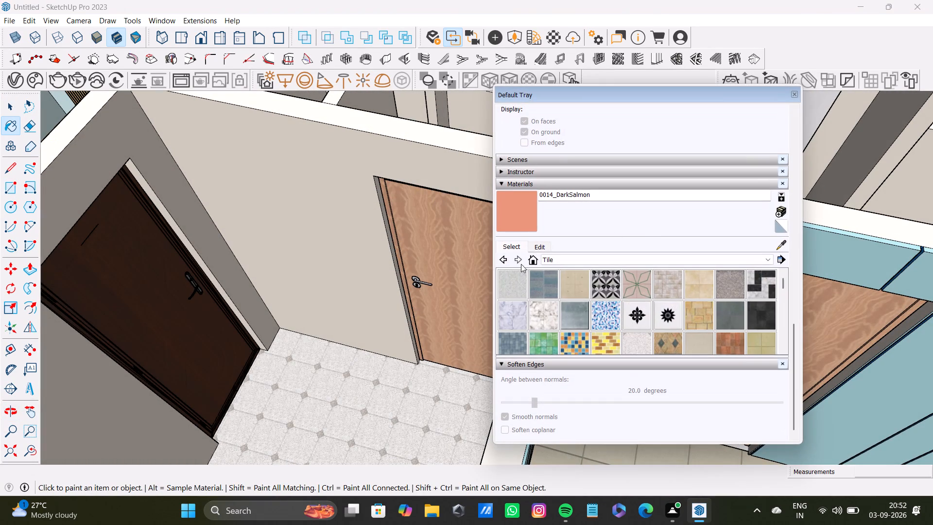
pyautogui.moveTo(751, 97); pyautogui.dragTo(390, 51)
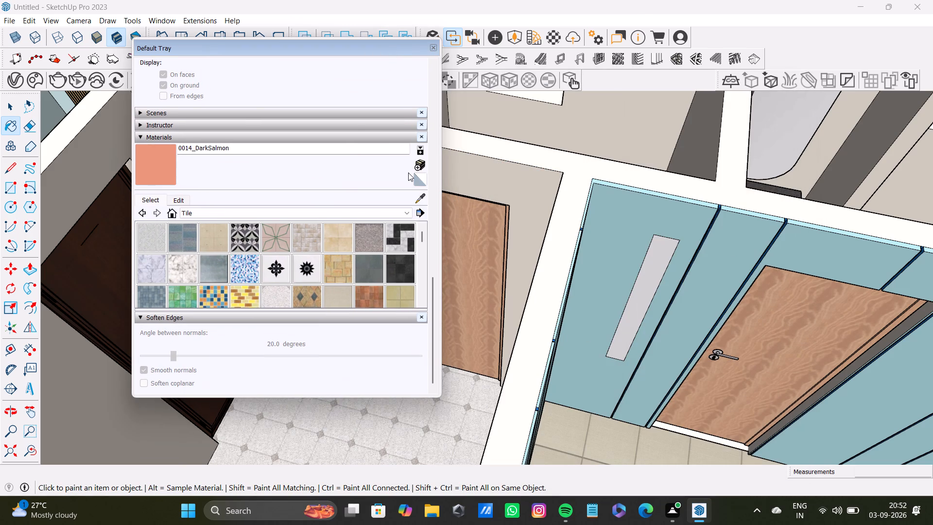
pyautogui.click(418, 196)
pyautogui.click(658, 208)
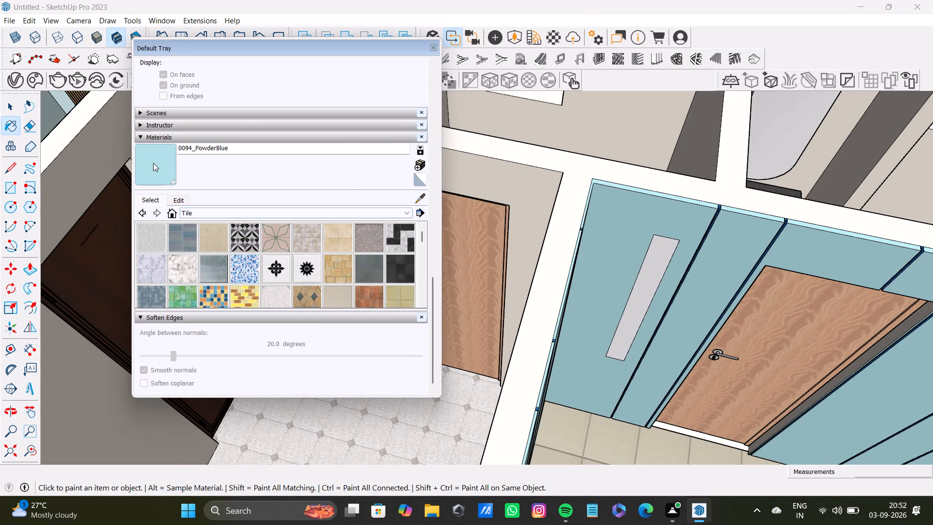
pyautogui.moveTo(153, 163); pyautogui.dragTo(158, 163)
pyautogui.click(650, 266)
pyautogui.press('space')
# Delete the four outline edges around the patched slot in the blue-panelled wall, and close the Default Tray.
pyautogui.scroll(6, 662, 255)
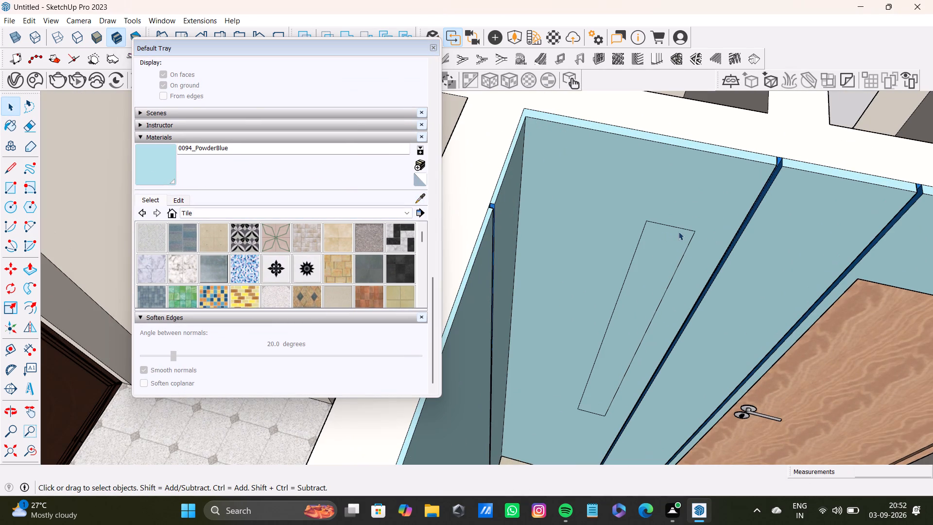
pyautogui.click(679, 231)
pyautogui.click(683, 230)
pyautogui.press('Delete')
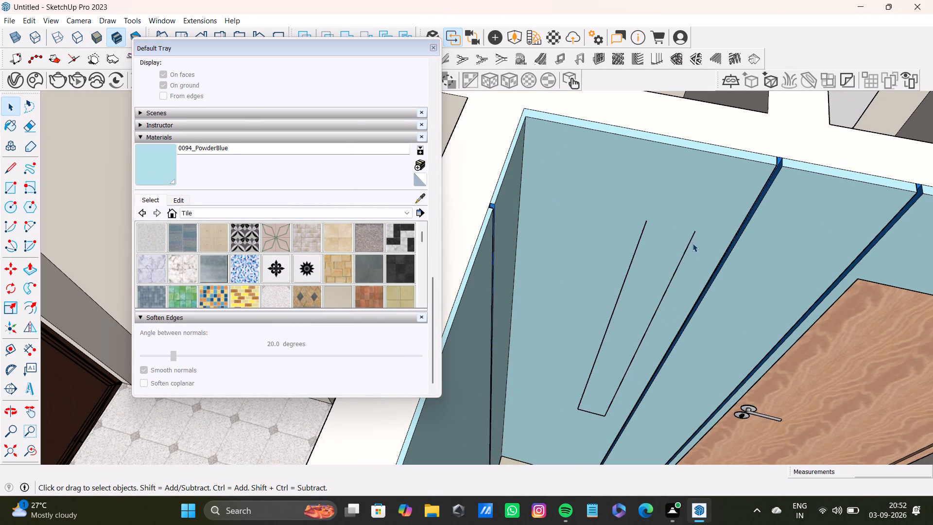
pyautogui.click(686, 247)
pyautogui.press('Delete')
pyautogui.click(629, 271)
pyautogui.press('Delete')
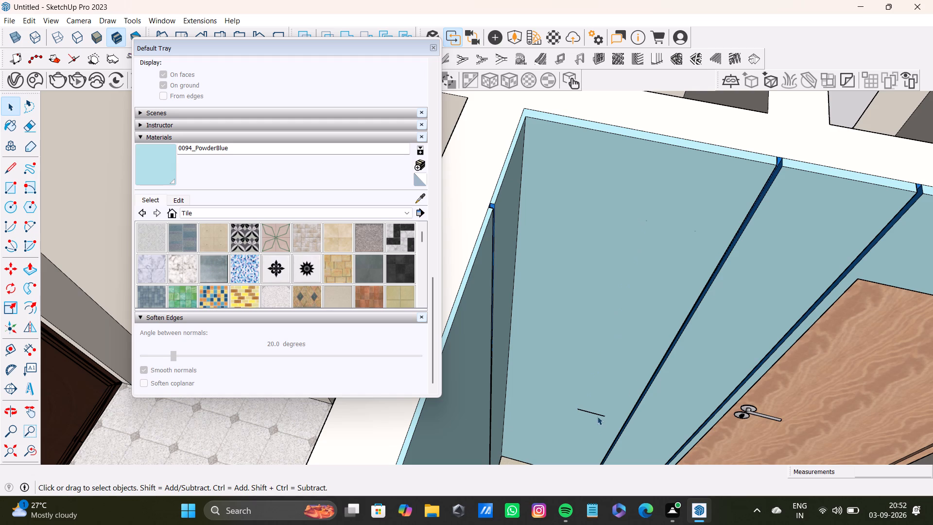
pyautogui.click(600, 415)
pyautogui.press('Delete')
pyautogui.scroll(-12, 577, 413)
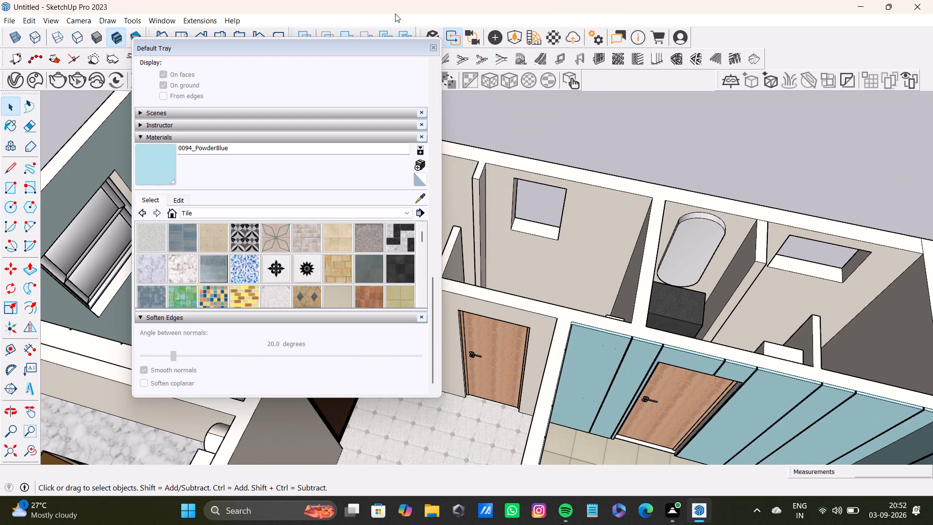
pyautogui.click(432, 47)
pyautogui.scroll(-10, 508, 147)
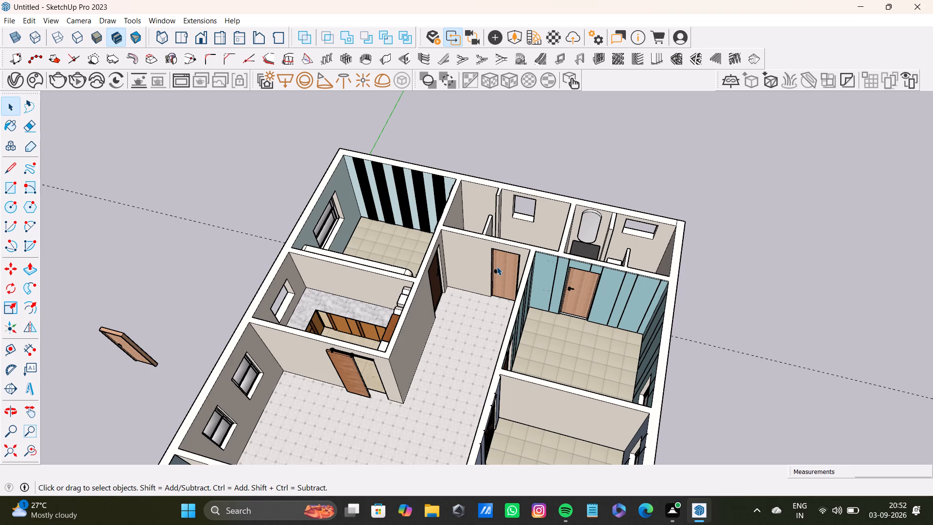
pyautogui.click(774, 285)
# Delete the spare wooden door standing outside the house from inside its nested component, leaving the two fitted bathroom doors in place.
pyautogui.moveTo(180, 337); pyautogui.dragTo(404, 291, button='middle')
pyautogui.moveTo(305, 251); pyautogui.dragTo(397, 359)
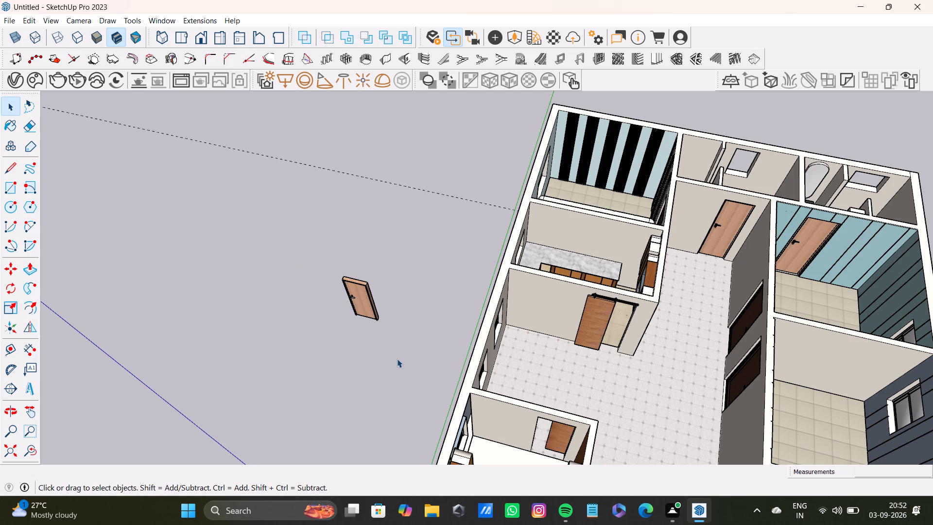
pyautogui.moveTo(328, 238); pyautogui.dragTo(395, 345)
pyautogui.click(365, 292)
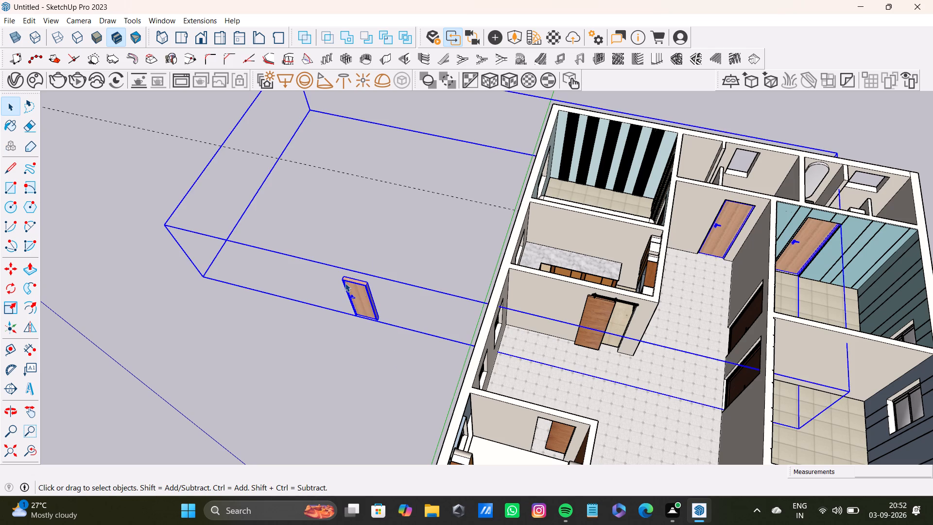
pyautogui.doubleClick(345, 283)
pyautogui.moveTo(310, 261); pyautogui.dragTo(382, 339)
pyautogui.moveTo(332, 255); pyautogui.dragTo(341, 266)
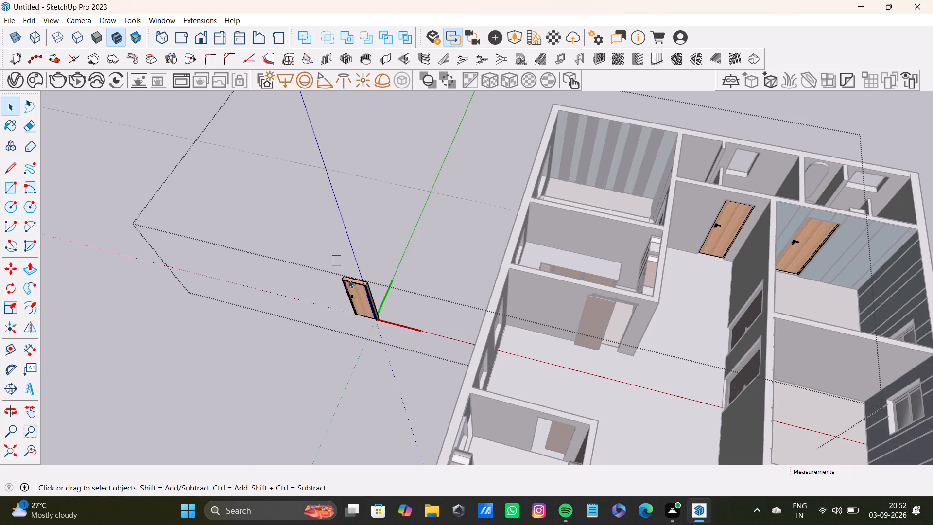
pyautogui.doubleClick(350, 282)
pyautogui.click(355, 294)
pyautogui.moveTo(304, 256); pyautogui.dragTo(395, 351)
pyautogui.doubleClick(362, 297)
pyautogui.moveTo(344, 276); pyautogui.dragTo(355, 285)
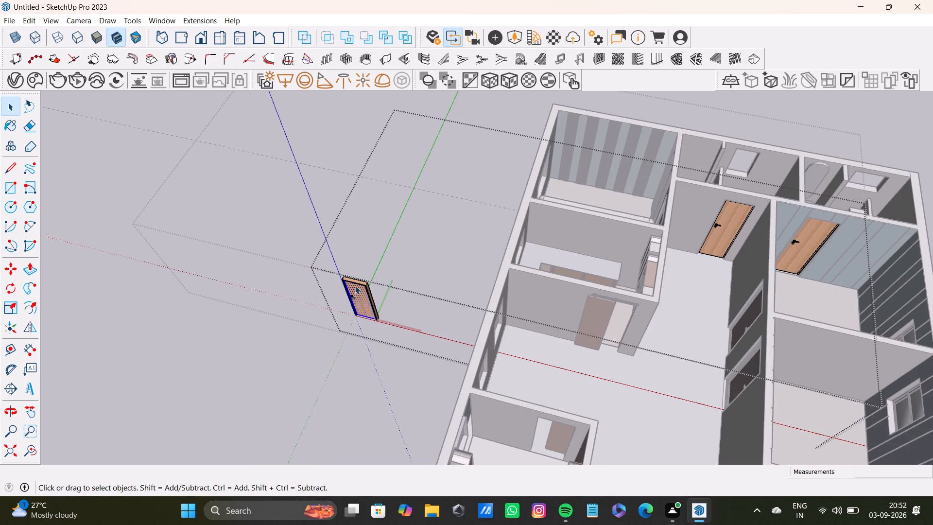
pyautogui.moveTo(355, 285); pyautogui.dragTo(410, 368)
pyautogui.moveTo(334, 263); pyautogui.dragTo(393, 350)
pyautogui.press('Delete')
pyautogui.press('space')
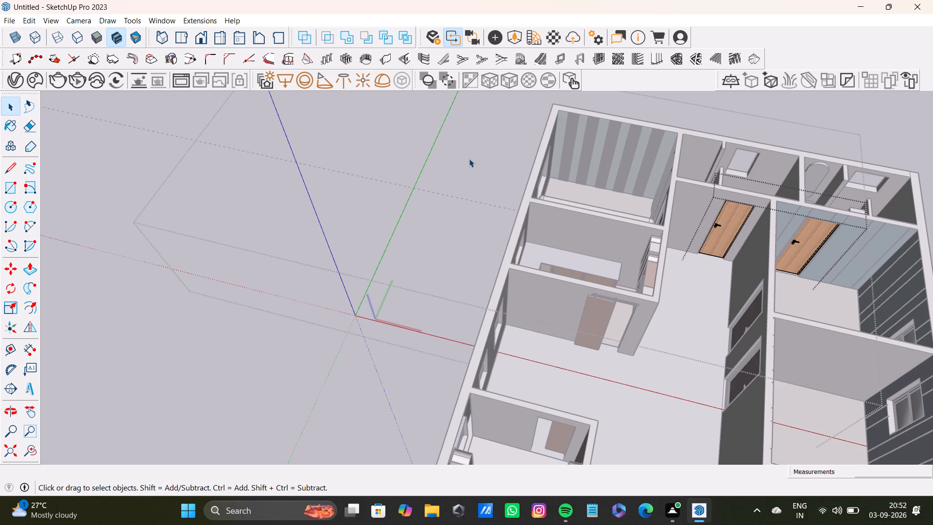
pyautogui.click(468, 161)
pyautogui.scroll(-9, 444, 231)
pyautogui.click(860, 200)
# Examine the whole house from above and around to a low front view of the entrance and the wide front opening.
pyautogui.scroll(4, 645, 237)
pyautogui.scroll(-3, 605, 317)
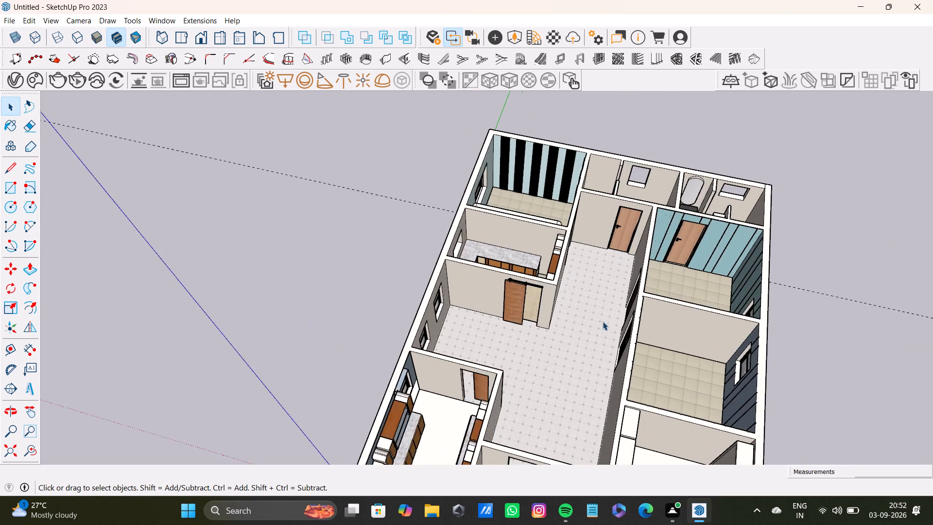
pyautogui.moveTo(614, 324); pyautogui.dragTo(560, 227, button='middle')
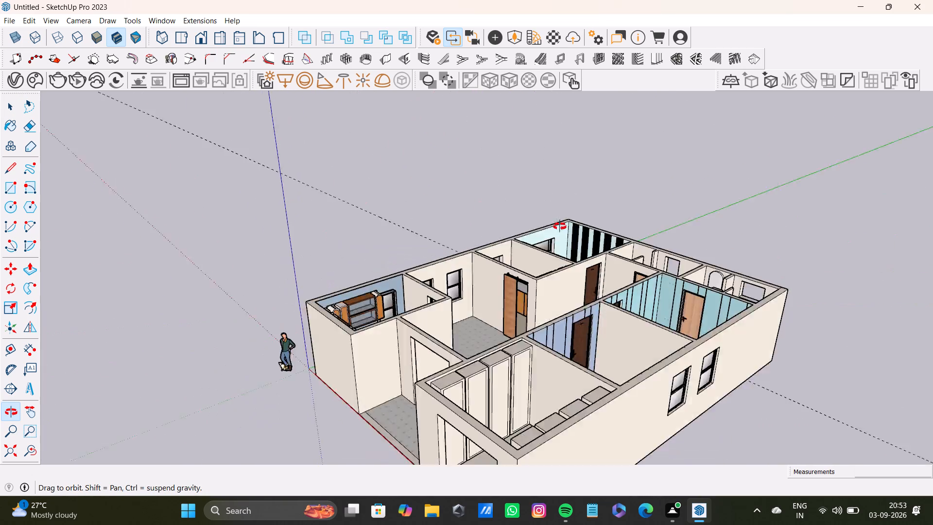
pyautogui.moveTo(560, 227); pyautogui.dragTo(517, 211, button='middle')
pyautogui.scroll(-8, 537, 298)
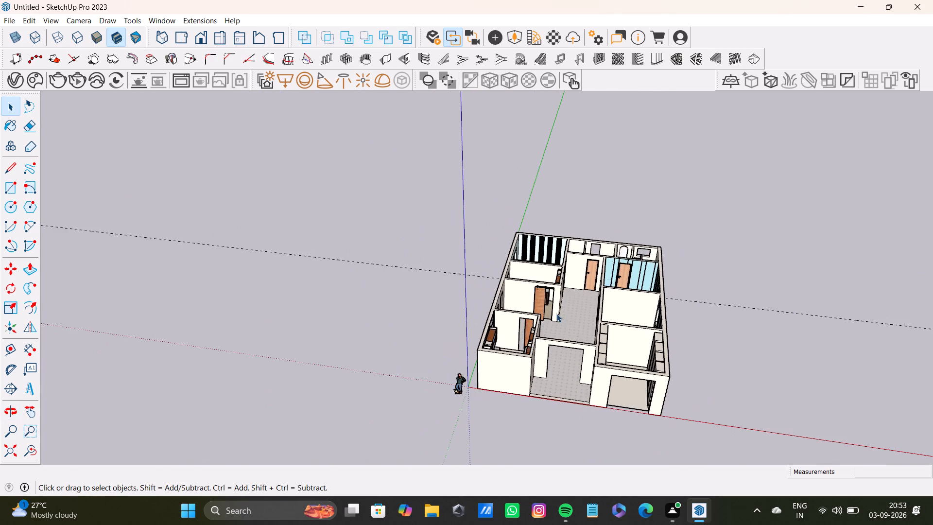
pyautogui.moveTo(584, 305); pyautogui.dragTo(452, 261, button='middle')
pyautogui.scroll(7, 460, 301)
pyautogui.moveTo(433, 312); pyautogui.dragTo(456, 230, button='middle')
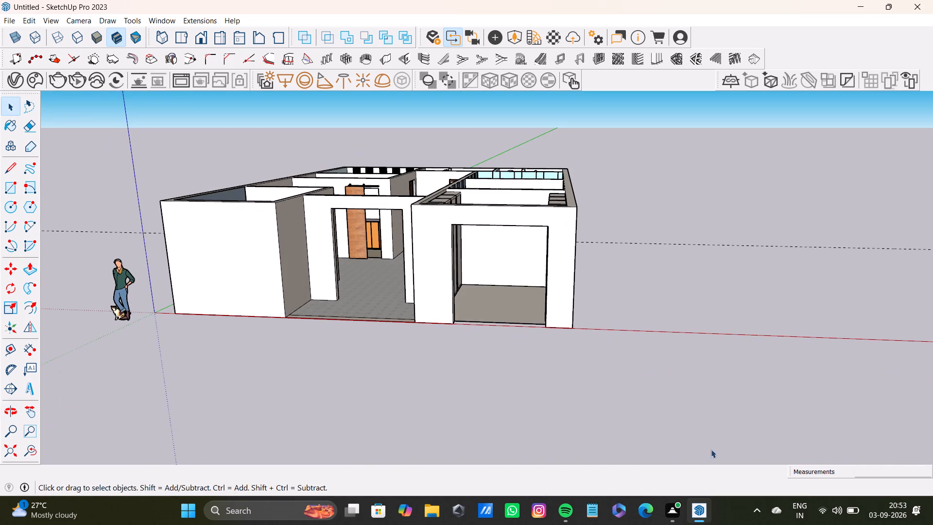
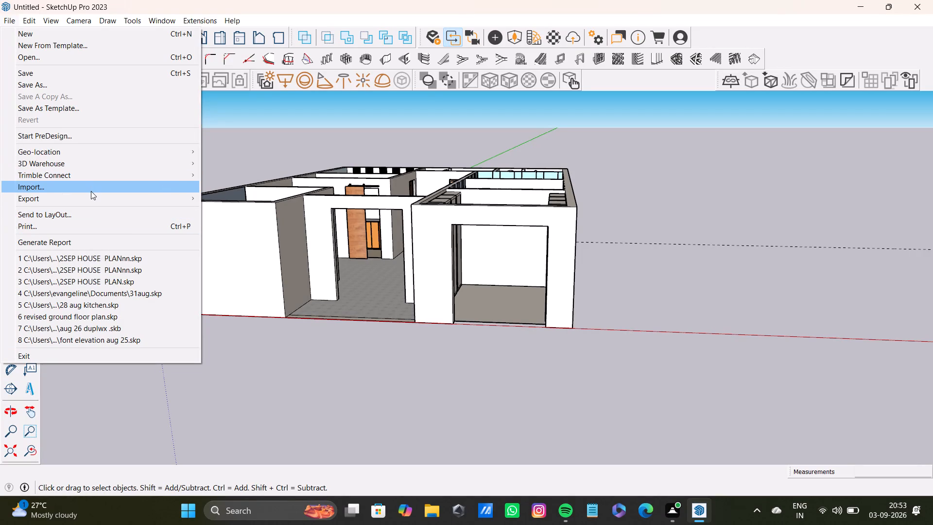
# Import the MAIN+GATE model from Downloads and place it along the red axis outside the house, beyond the wide front opening.
pyautogui.click(89, 189)
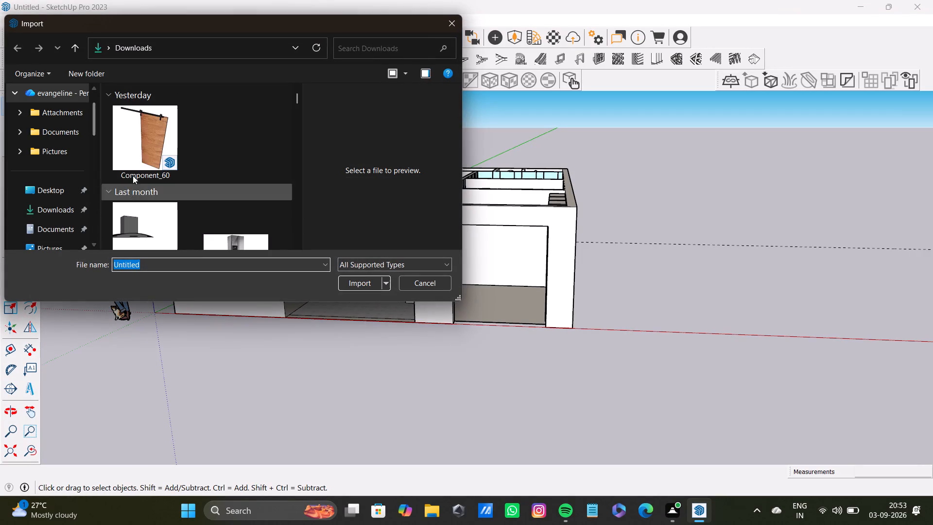
pyautogui.scroll(-15, 140, 161)
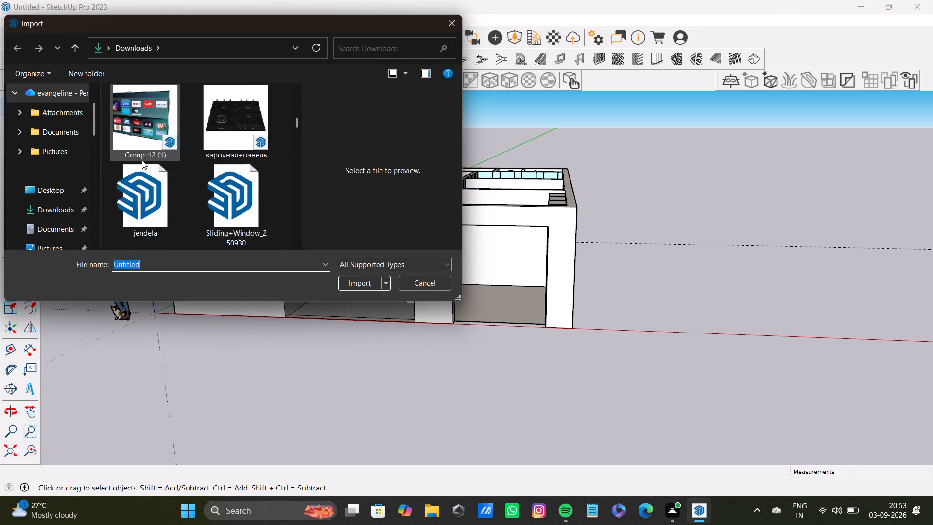
pyautogui.scroll(-19, 142, 160)
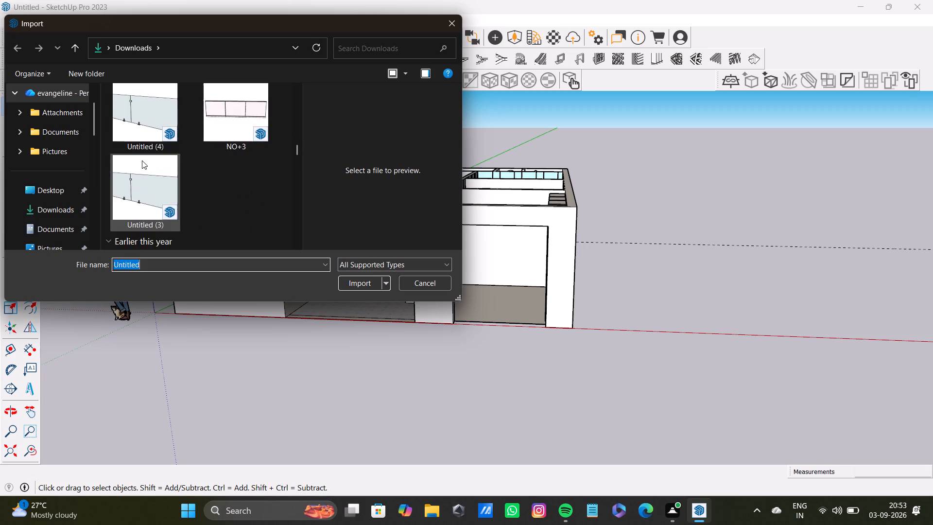
pyautogui.scroll(-9, 142, 160)
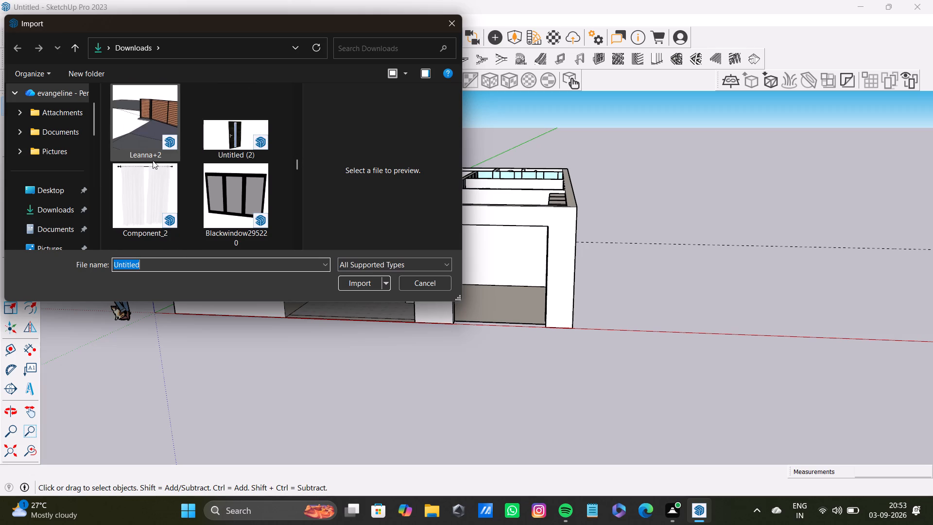
pyautogui.scroll(4, 215, 183)
pyautogui.scroll(-3, 203, 183)
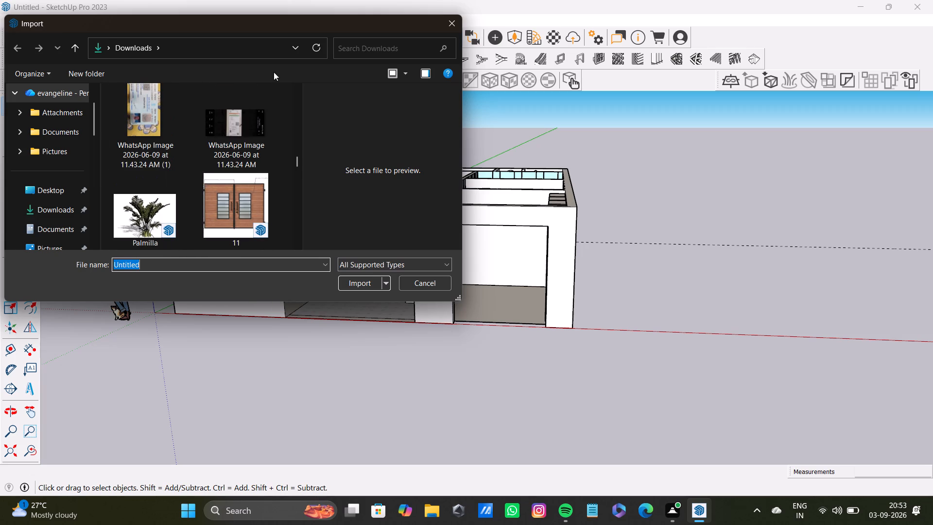
pyautogui.moveTo(305, 19); pyautogui.dragTo(438, 75)
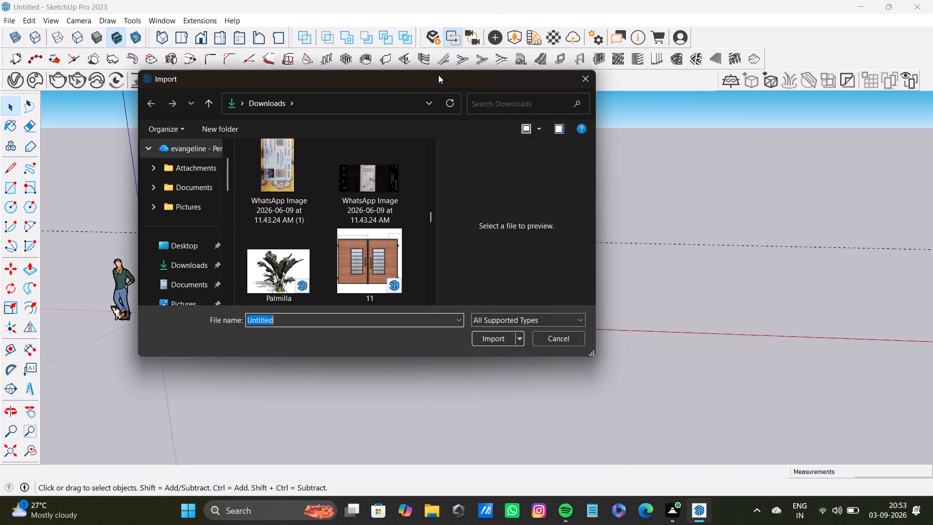
pyautogui.moveTo(438, 75); pyautogui.dragTo(438, 74)
pyautogui.scroll(-5, 320, 205)
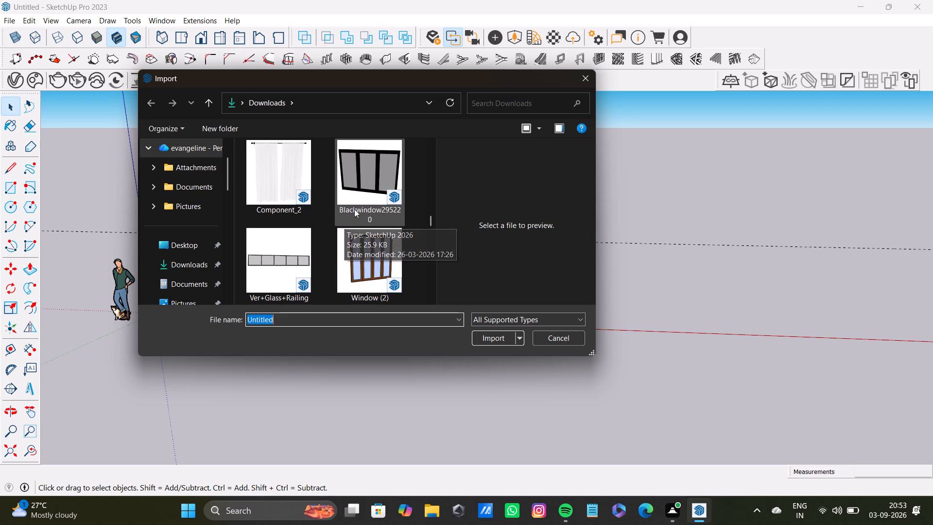
pyautogui.scroll(-12, 354, 209)
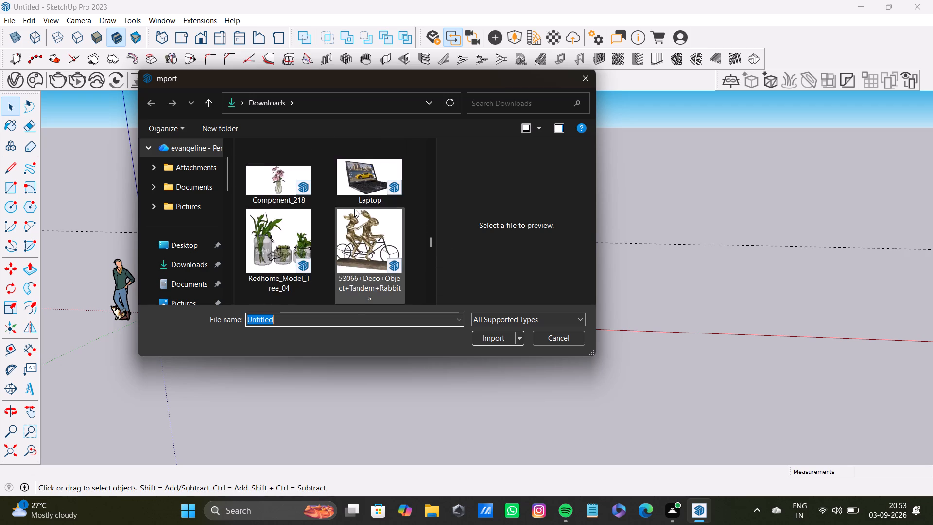
pyautogui.scroll(-12, 354, 209)
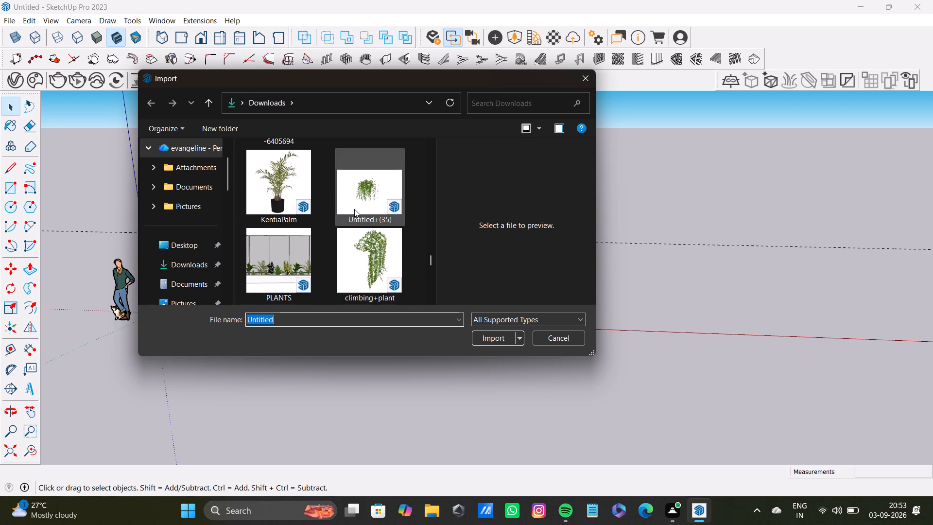
pyautogui.scroll(-14, 354, 209)
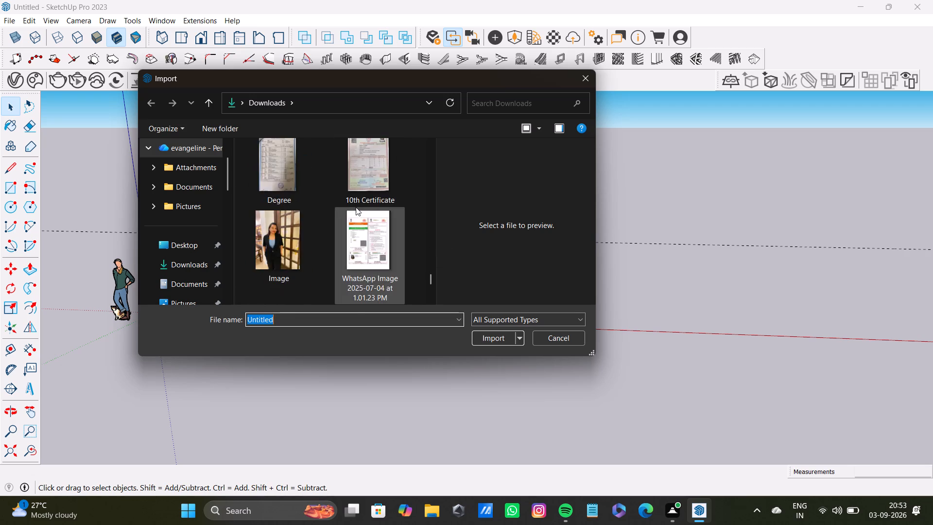
pyautogui.scroll(-2, 356, 207)
pyautogui.scroll(2, 354, 207)
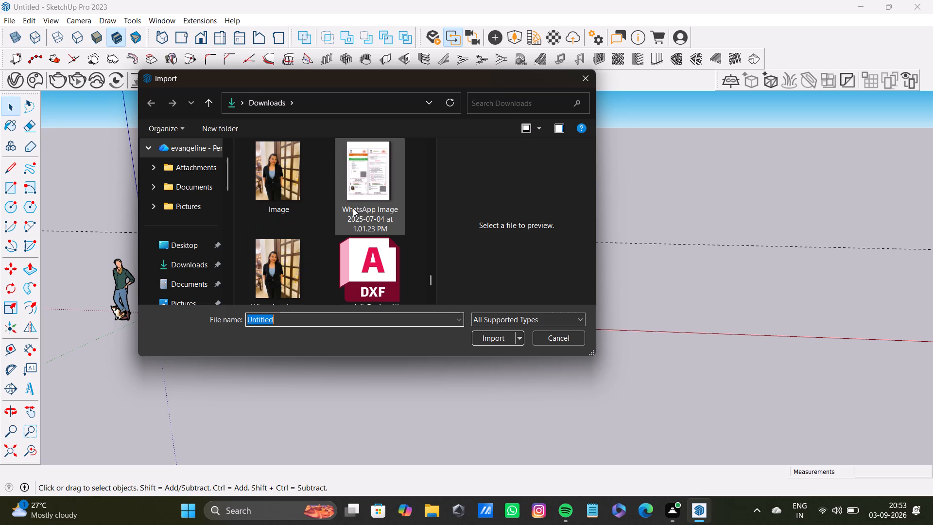
pyautogui.scroll(6, 353, 208)
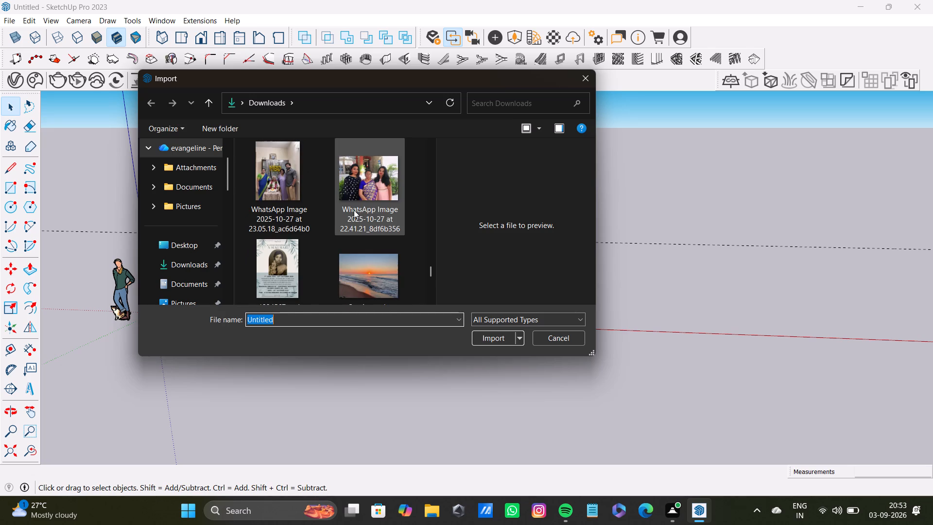
pyautogui.scroll(7, 354, 210)
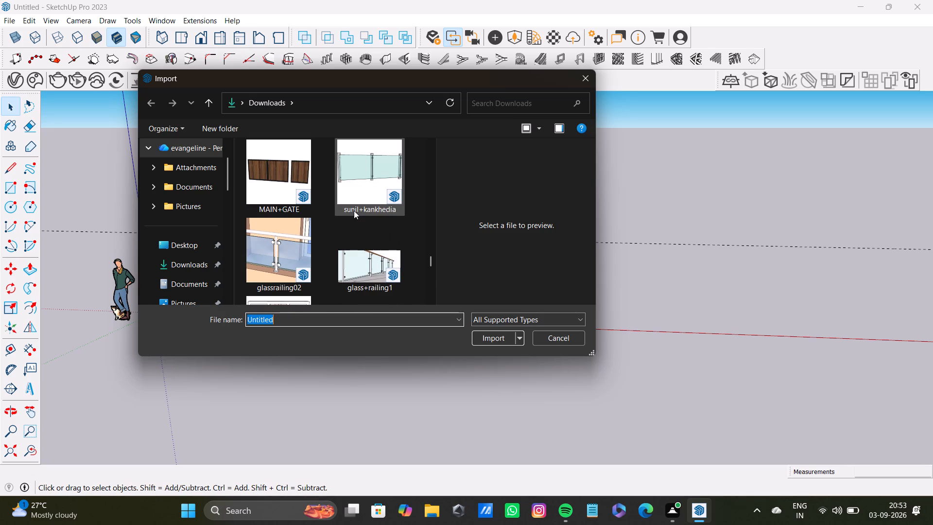
pyautogui.scroll(2, 353, 211)
pyautogui.scroll(-3, 351, 211)
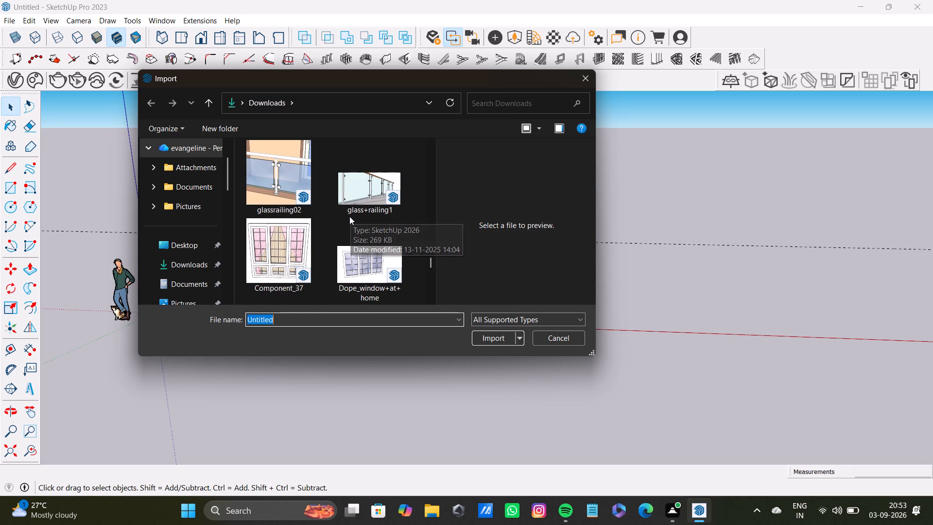
pyautogui.scroll(2, 349, 216)
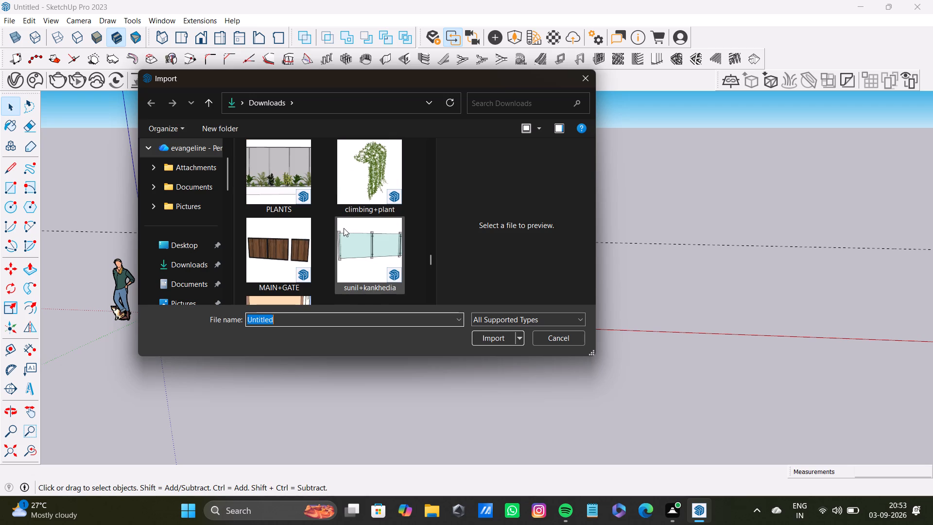
pyautogui.scroll(1, 344, 230)
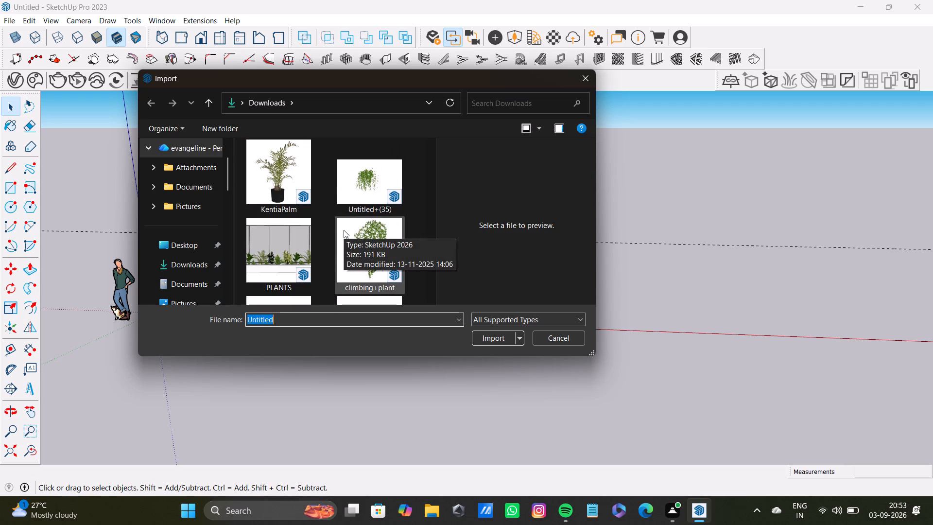
pyautogui.scroll(-3, 342, 230)
pyautogui.scroll(1, 276, 203)
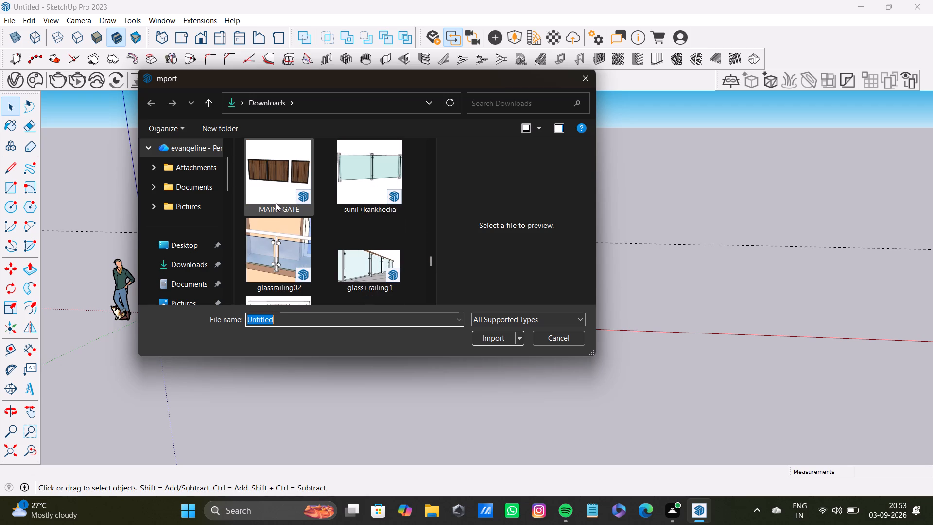
pyautogui.click(283, 185)
pyautogui.click(493, 340)
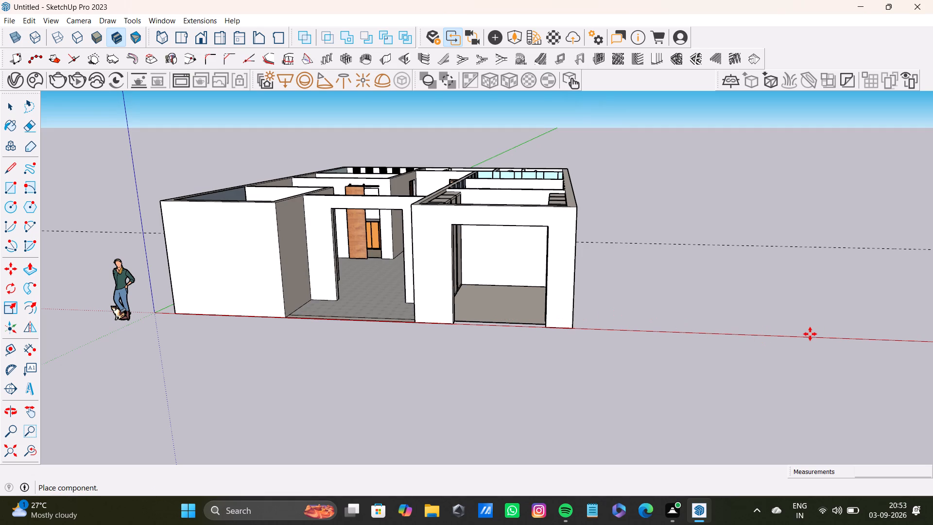
pyautogui.click(804, 336)
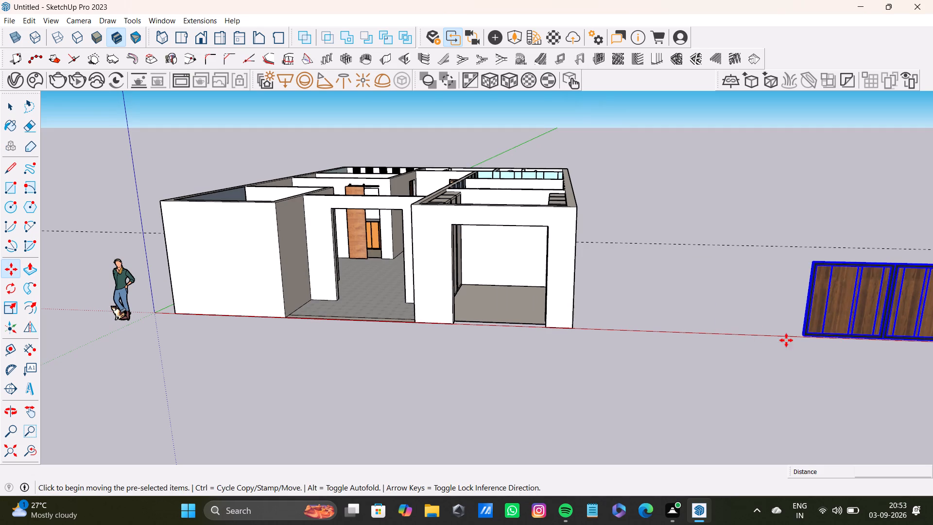
# Import the wooden door model Untitled (1) from Downloads and place it on the ground outside the house, beyond the side wall with windows.
pyautogui.click(9, 22)
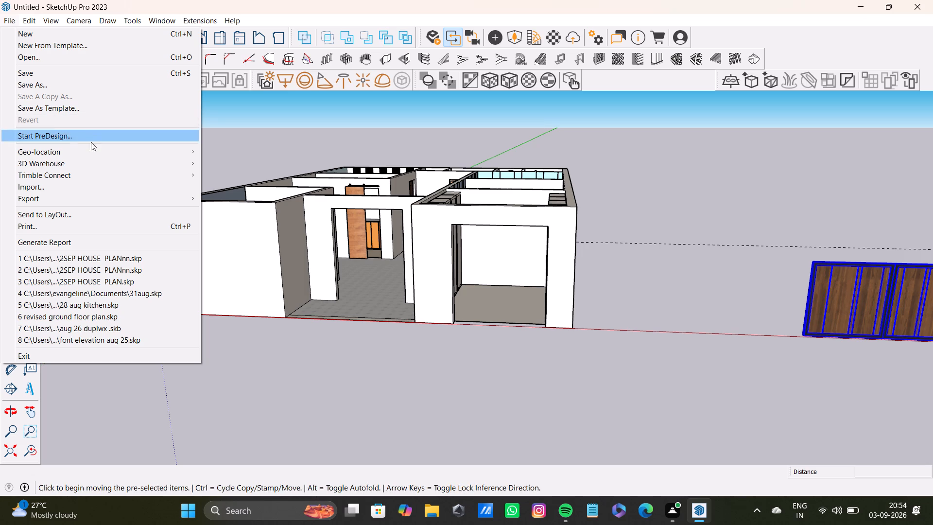
pyautogui.click(82, 189)
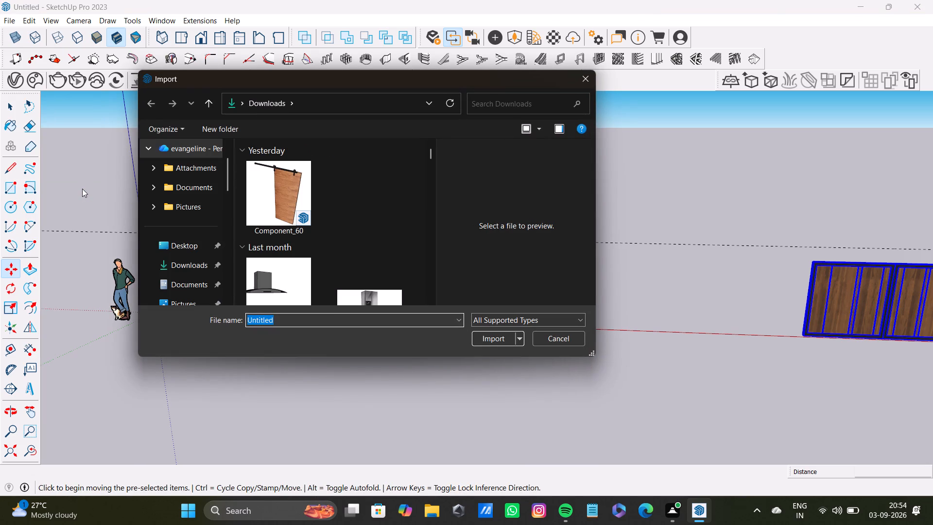
pyautogui.scroll(-4, 281, 213)
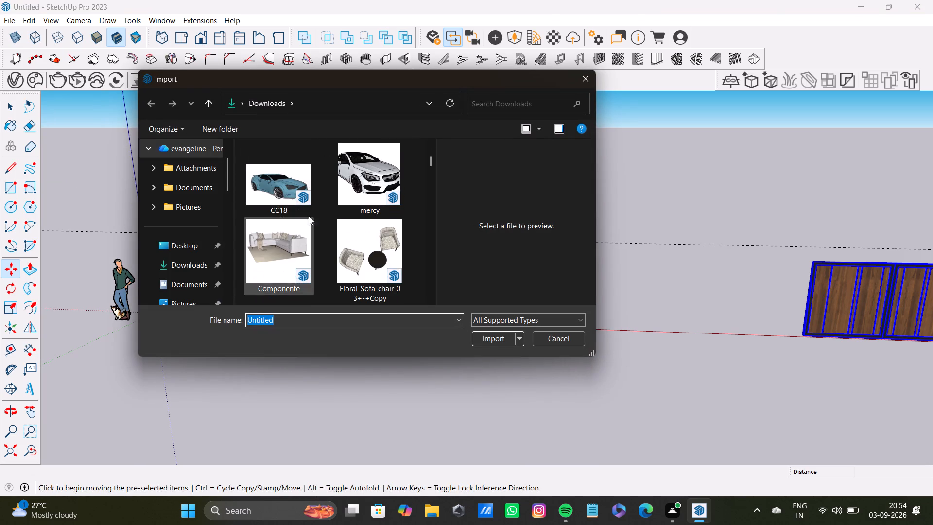
pyautogui.scroll(-10, 330, 217)
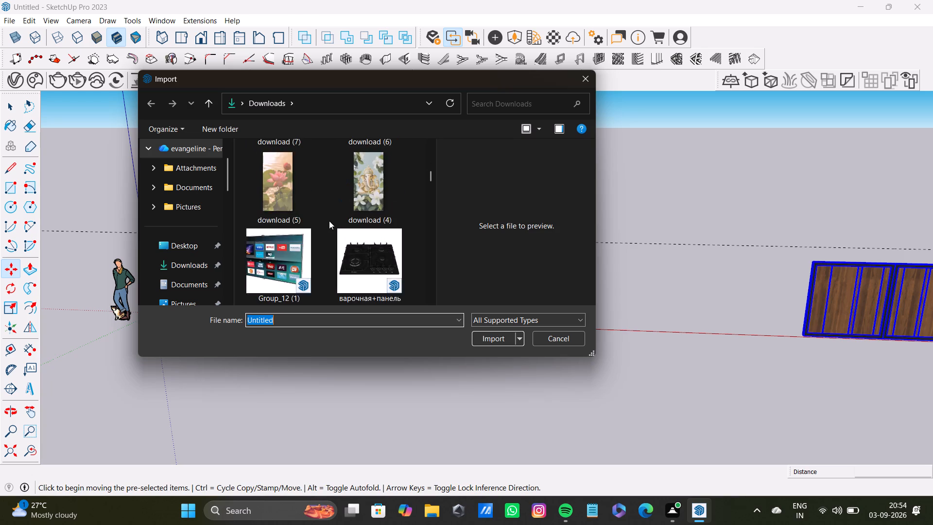
pyautogui.scroll(-13, 329, 221)
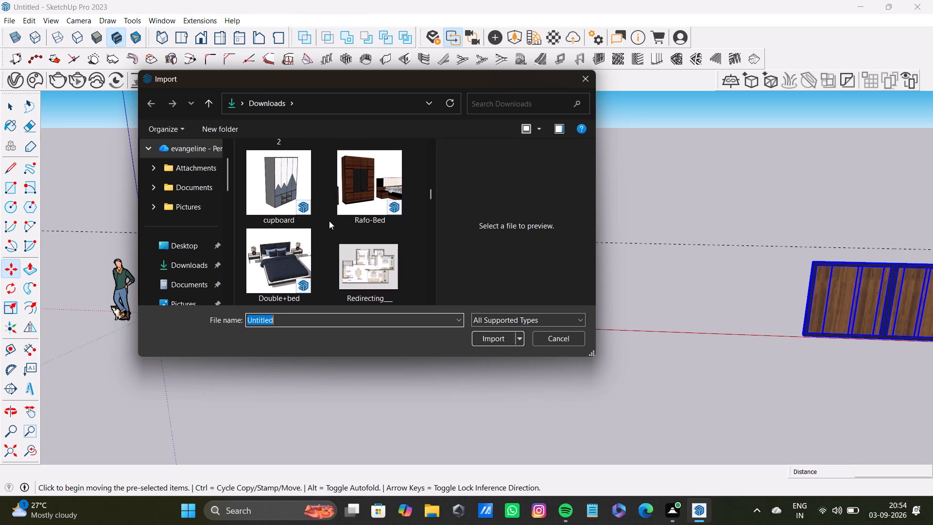
pyautogui.scroll(-9, 329, 221)
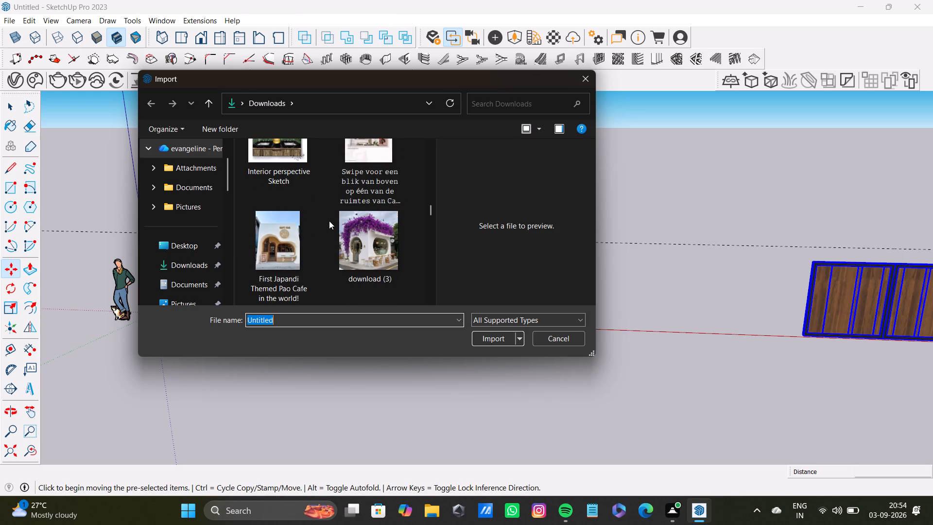
pyautogui.scroll(-6, 329, 221)
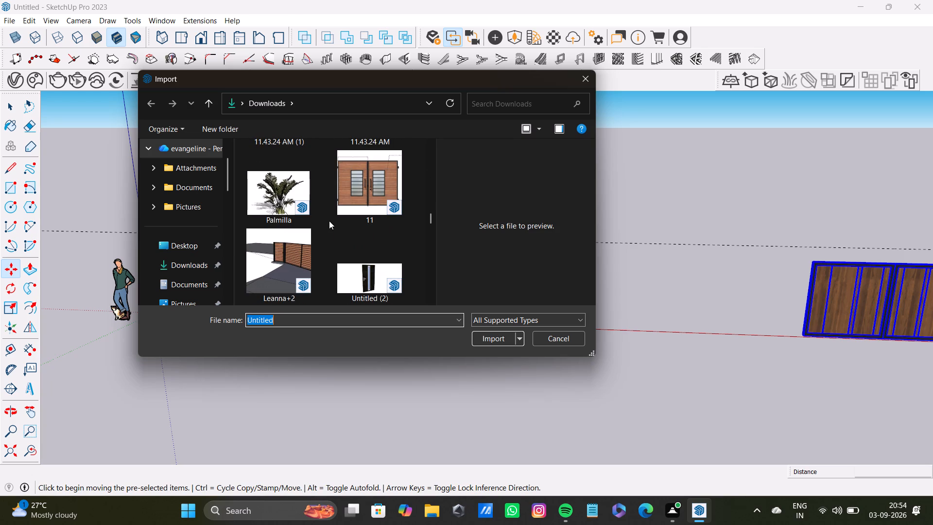
pyautogui.scroll(2, 329, 221)
pyautogui.scroll(-6, 329, 221)
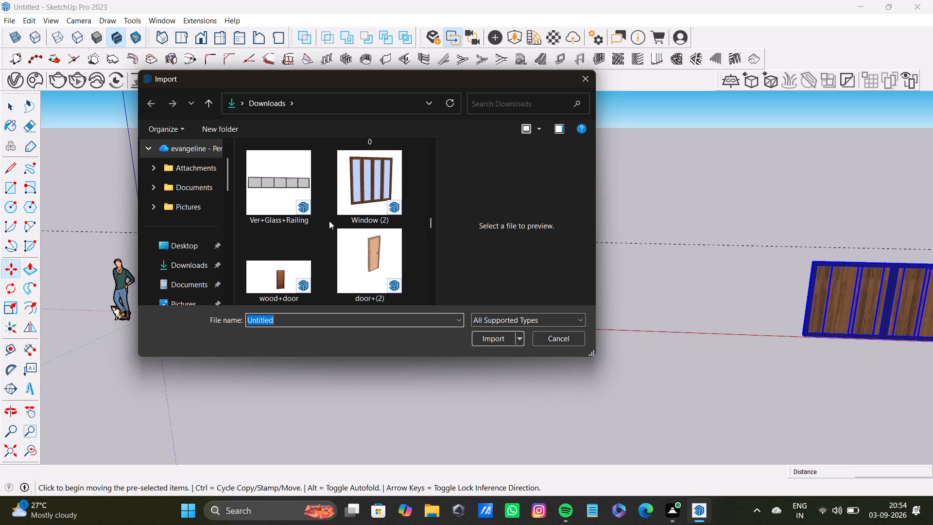
pyautogui.scroll(-8, 329, 221)
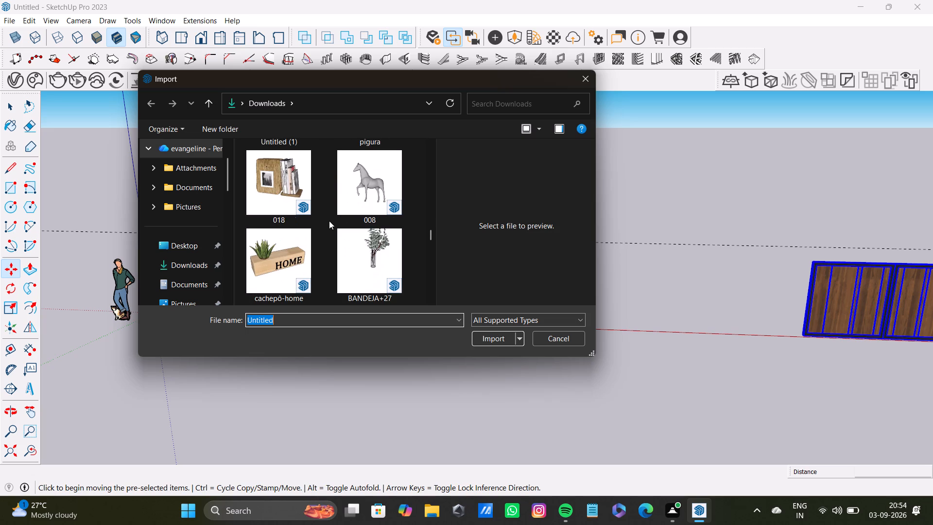
pyautogui.scroll(-3, 329, 221)
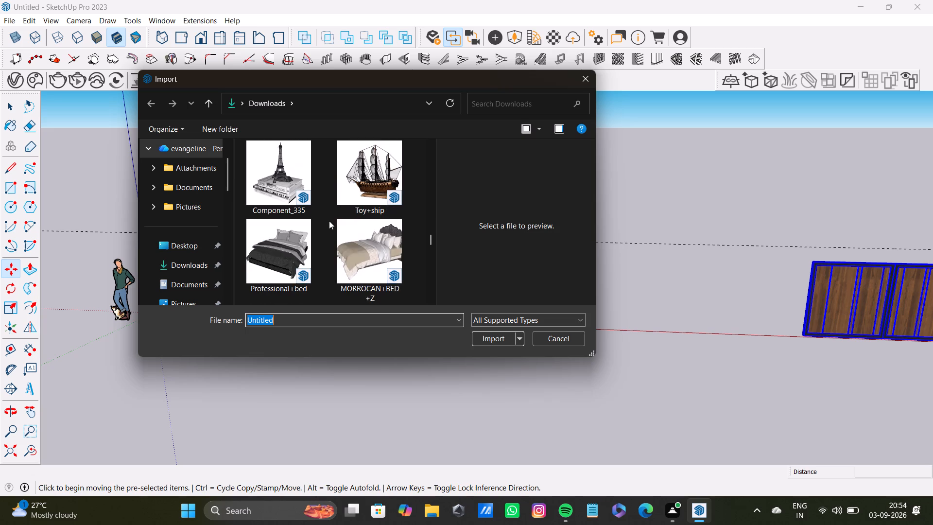
pyautogui.scroll(-4, 329, 221)
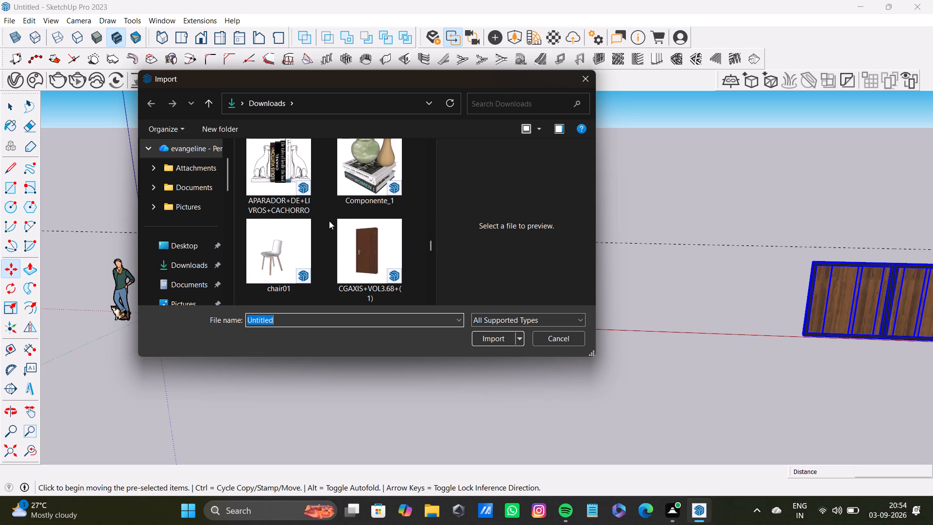
pyautogui.scroll(-7, 329, 221)
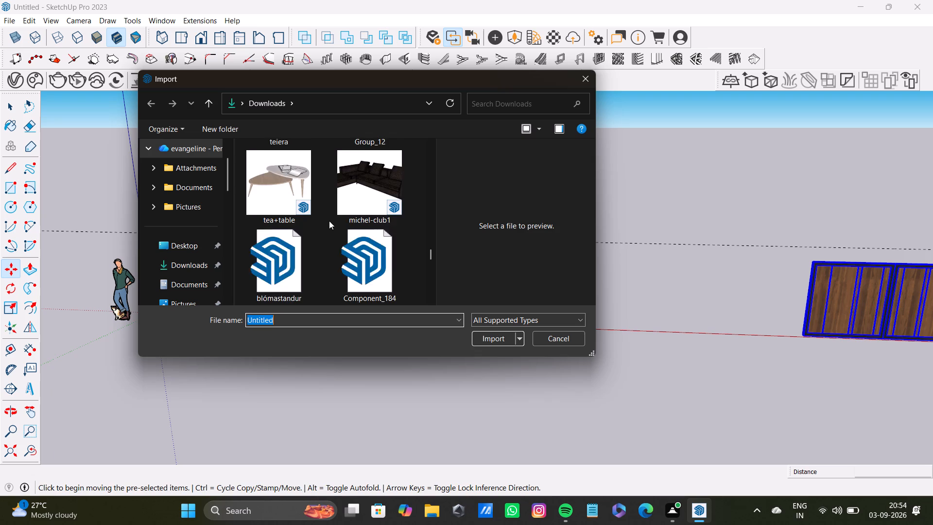
pyautogui.scroll(-6, 329, 221)
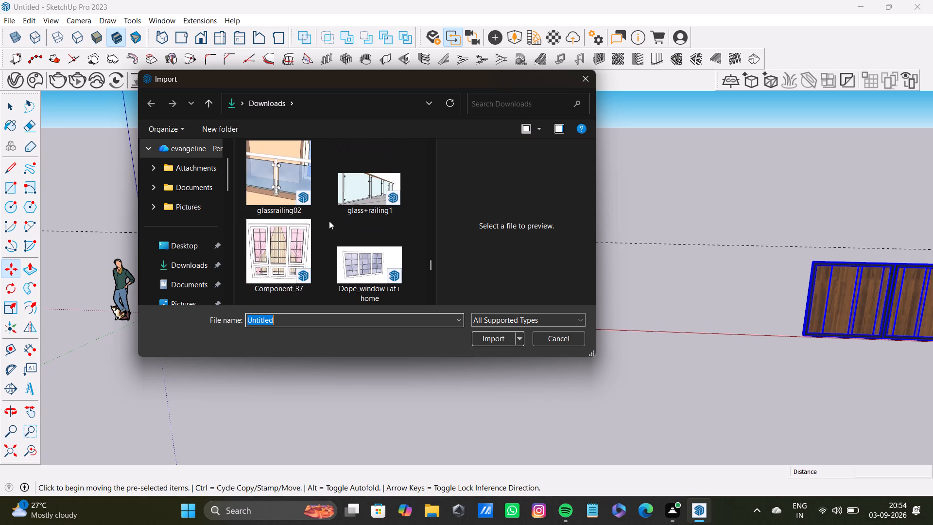
pyautogui.scroll(-4, 329, 221)
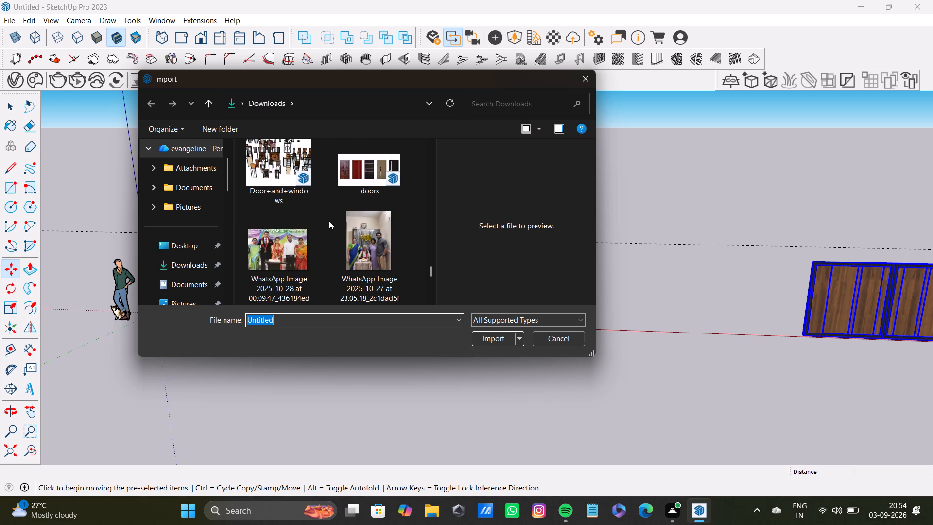
pyautogui.scroll(-3, 325, 209)
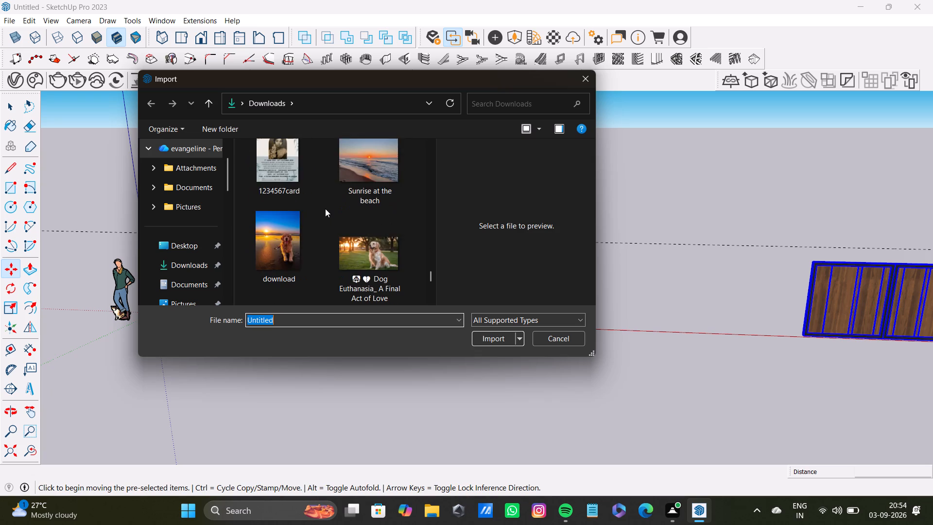
pyautogui.scroll(-9, 325, 209)
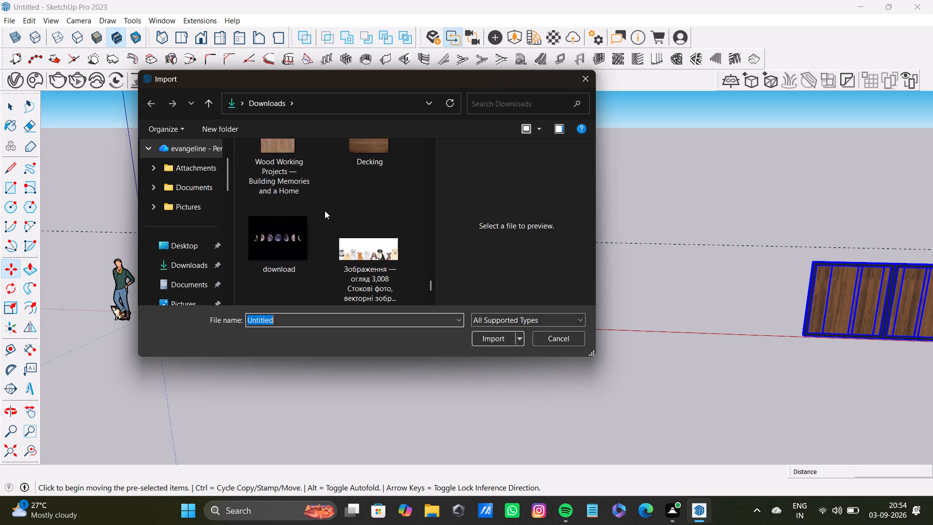
pyautogui.scroll(12, 325, 210)
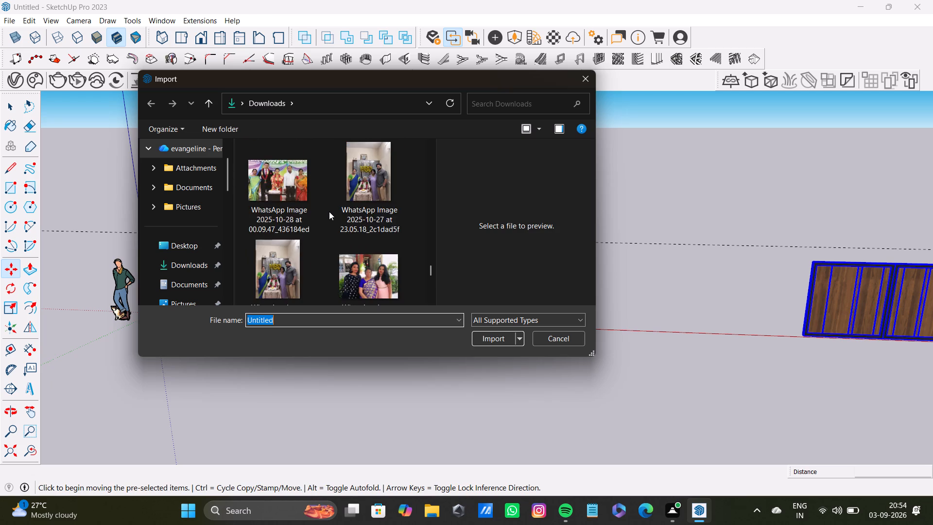
pyautogui.scroll(10, 329, 214)
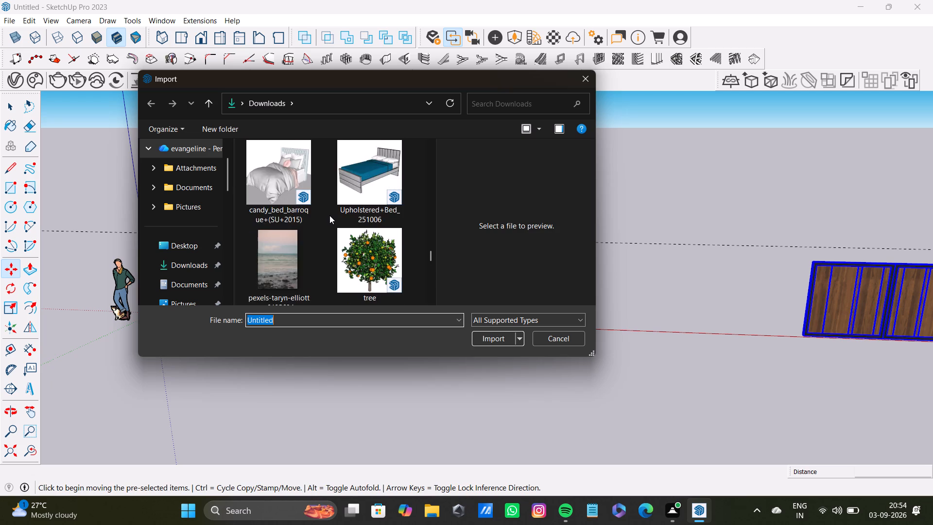
pyautogui.scroll(6, 329, 215)
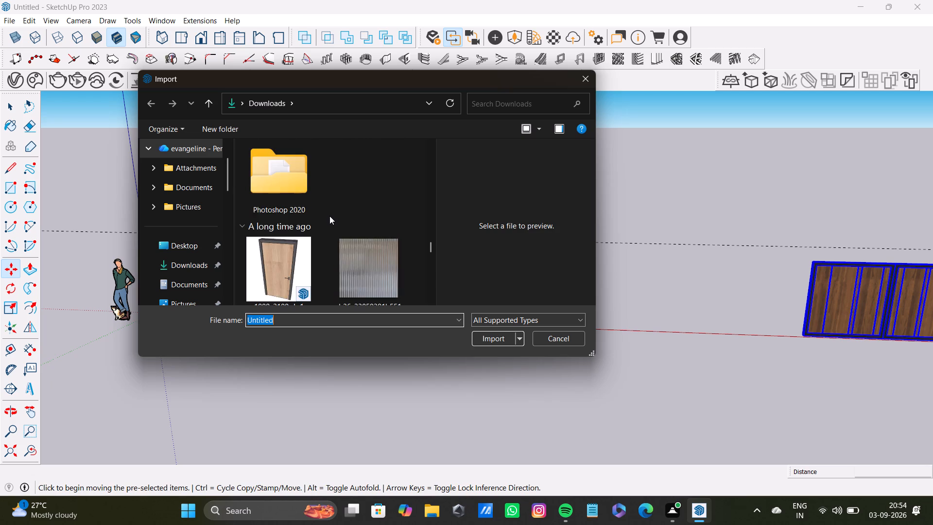
pyautogui.scroll(10, 329, 216)
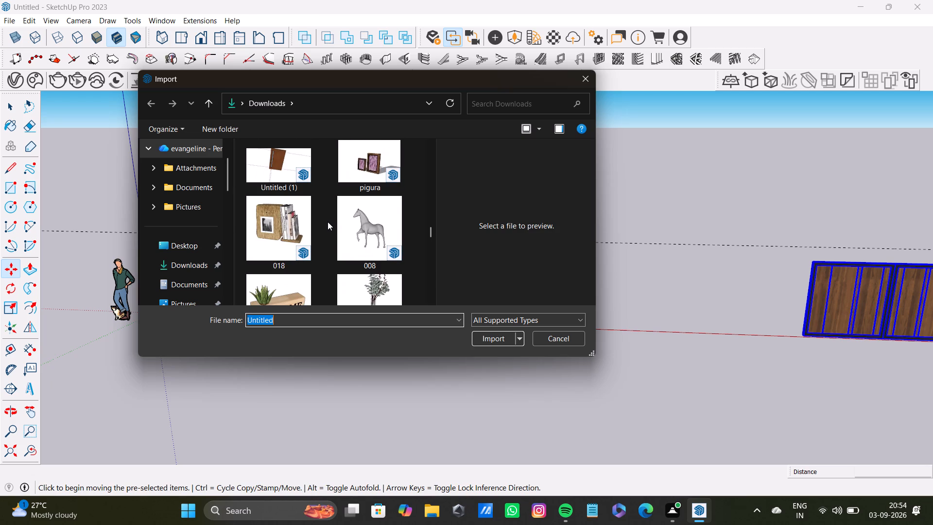
pyautogui.scroll(2, 328, 224)
pyautogui.scroll(-2, 316, 230)
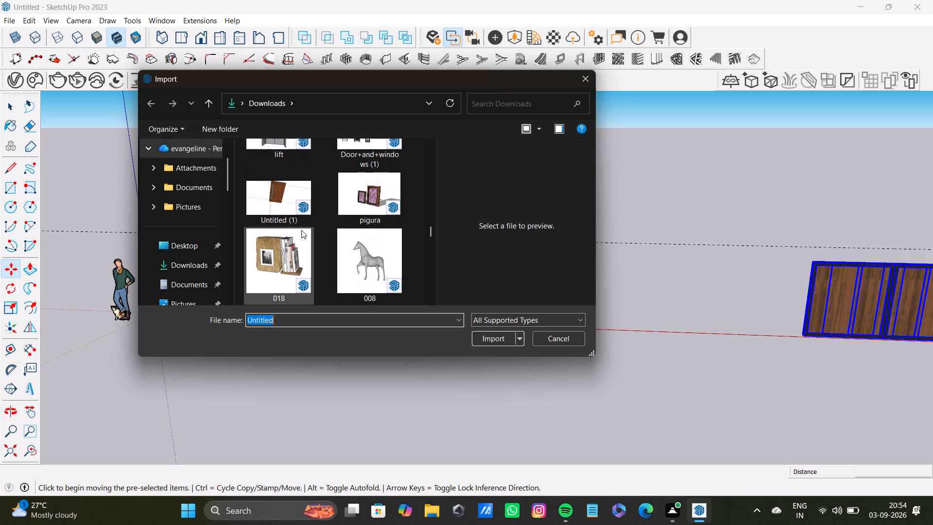
pyautogui.click(283, 199)
pyautogui.click(486, 342)
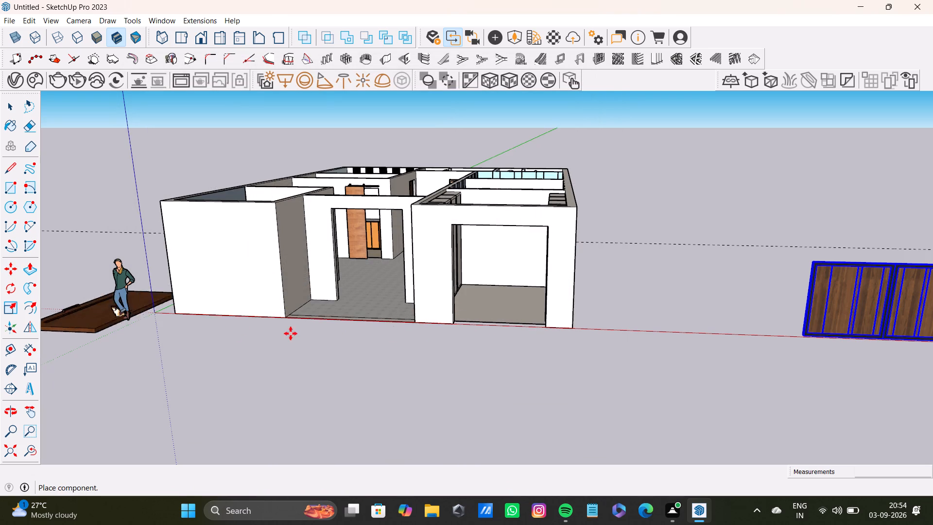
pyautogui.moveTo(675, 262); pyautogui.dragTo(541, 259, button='middle')
pyautogui.moveTo(544, 258); pyautogui.dragTo(541, 268, button='middle')
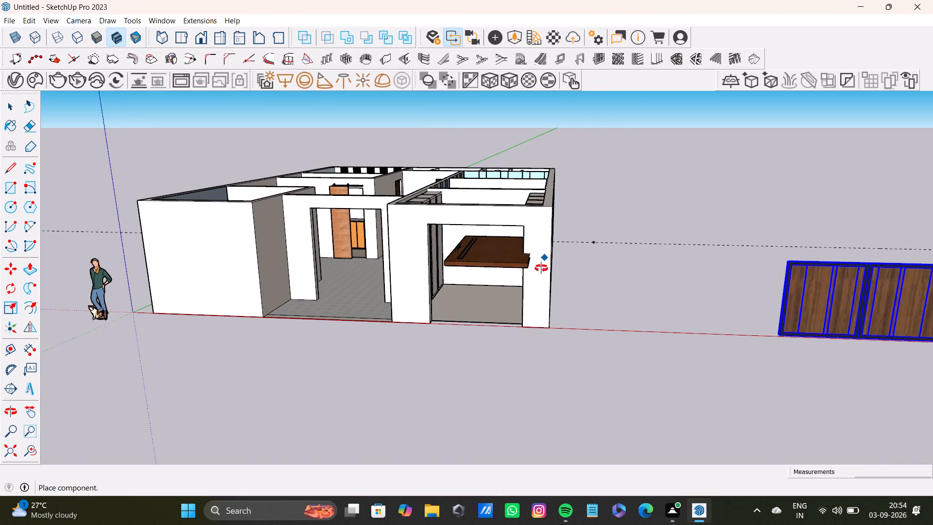
pyautogui.moveTo(541, 268); pyautogui.dragTo(513, 365, button='middle')
pyautogui.click(691, 329)
pyautogui.press('space')
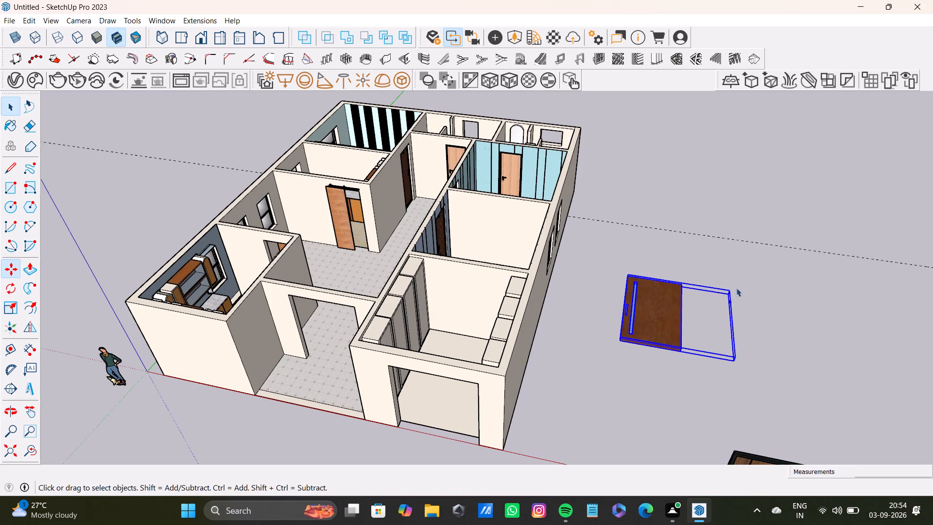
pyautogui.click(744, 263)
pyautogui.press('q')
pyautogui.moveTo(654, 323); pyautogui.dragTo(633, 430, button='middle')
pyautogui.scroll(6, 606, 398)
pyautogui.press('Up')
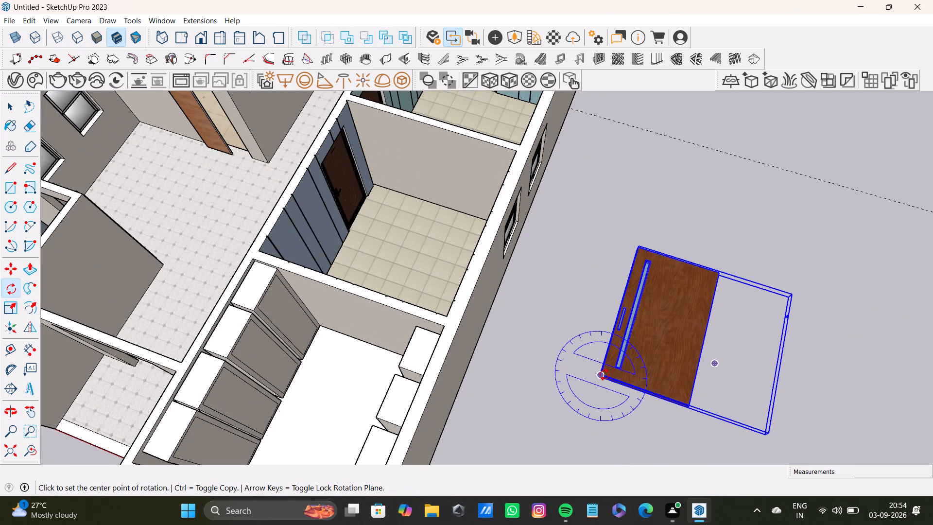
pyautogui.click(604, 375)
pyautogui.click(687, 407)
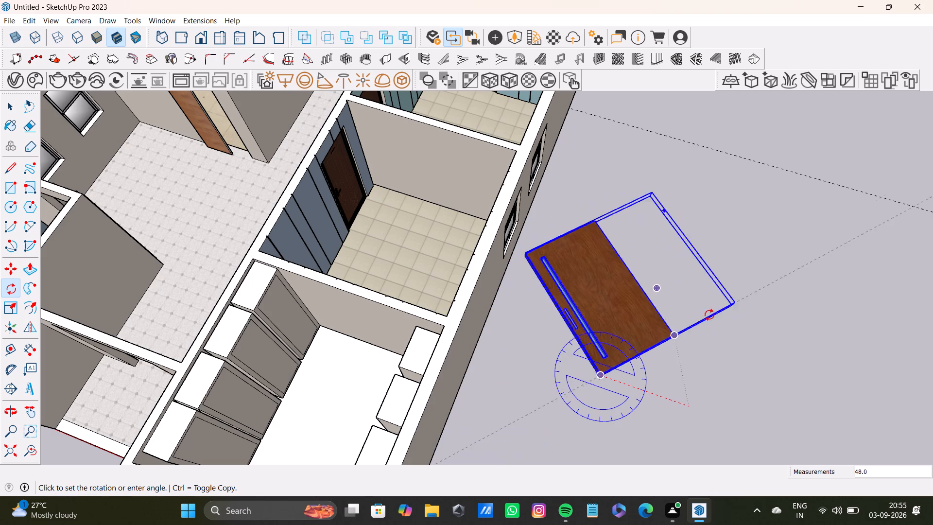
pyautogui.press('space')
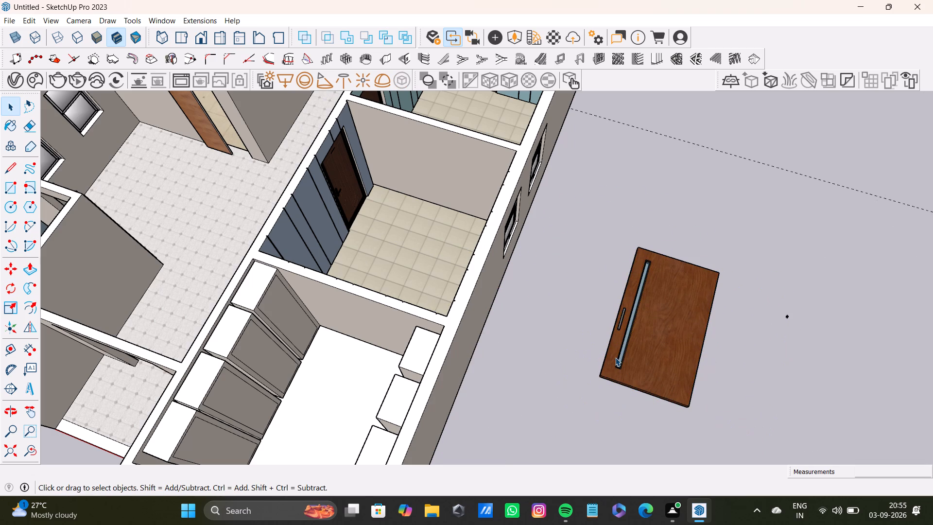
# Rotate the imported wooden door about 259° around its far short end to raise it from lying flat.
pyautogui.press('q')
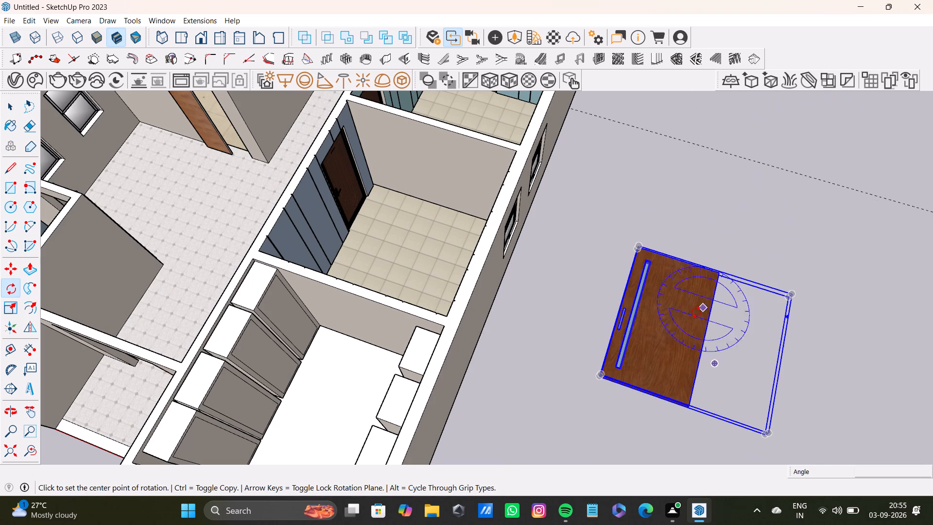
pyautogui.click(723, 273)
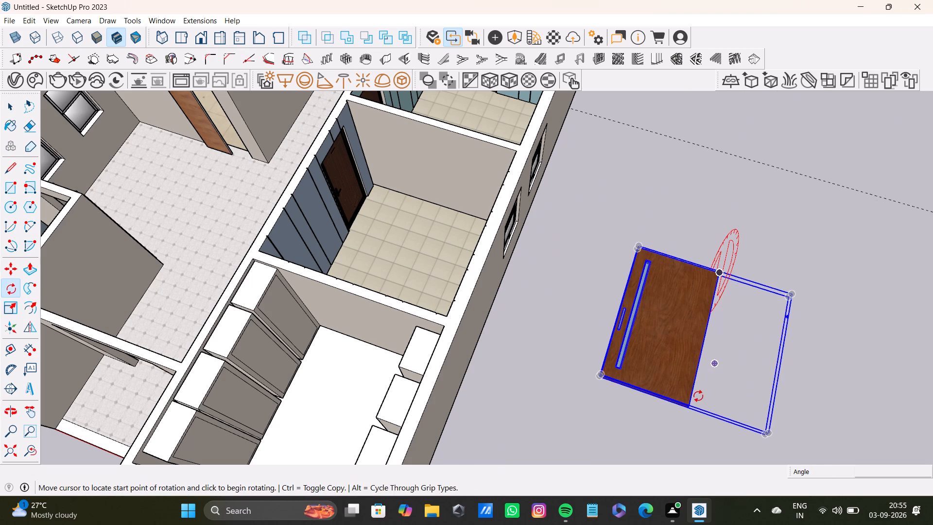
pyautogui.click(691, 406)
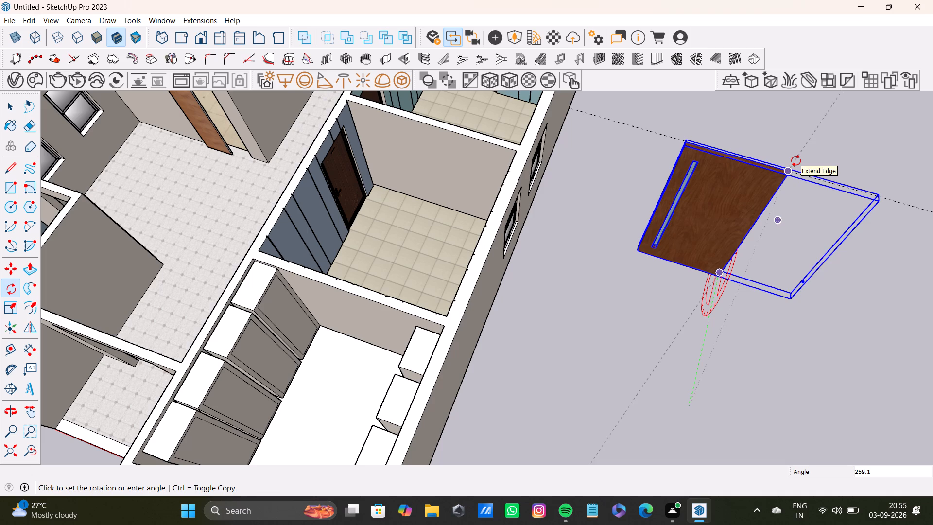
pyautogui.click(796, 161)
pyautogui.press('space')
pyautogui.click(686, 297)
# Rotate the leaning wooden door about 13° around its top corner to bring it upright.
pyautogui.moveTo(711, 326); pyautogui.dragTo(742, 170, button='middle')
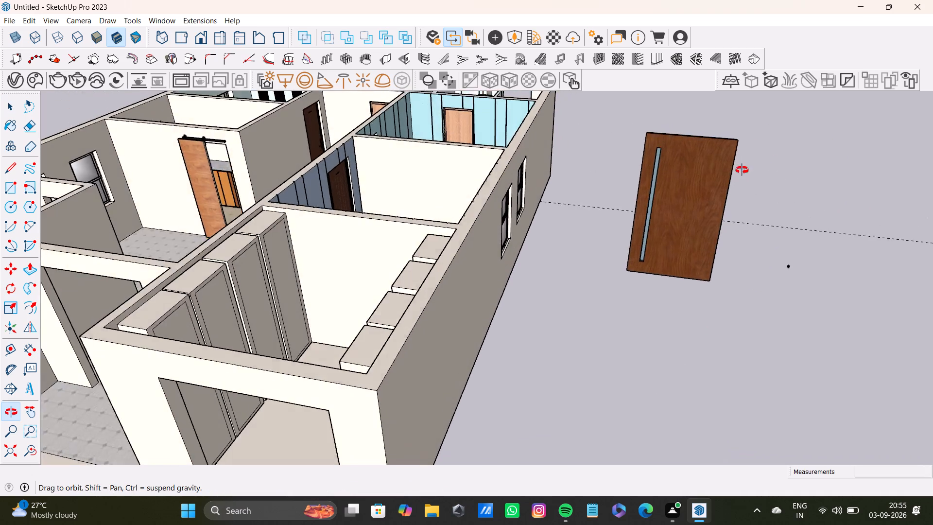
pyautogui.moveTo(742, 170); pyautogui.dragTo(412, 141, button='middle')
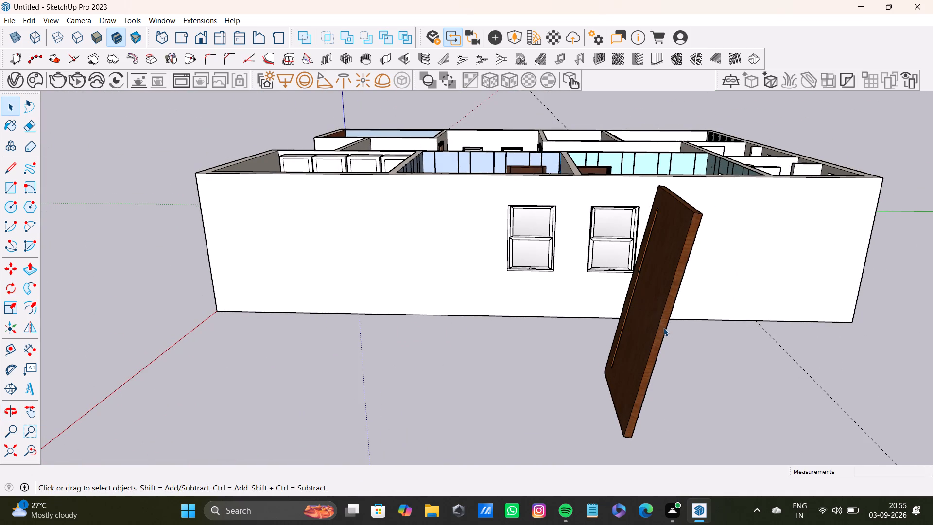
pyautogui.press('q')
pyautogui.click(696, 213)
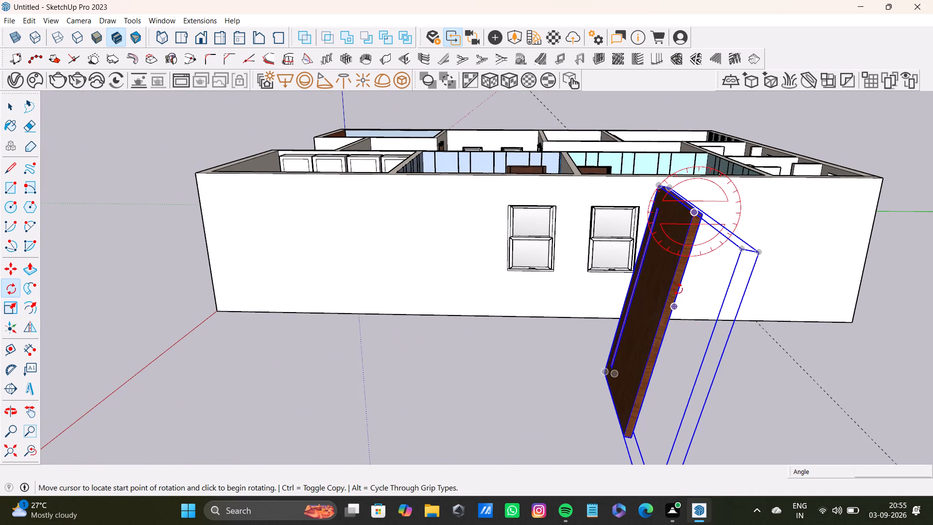
pyautogui.click(623, 435)
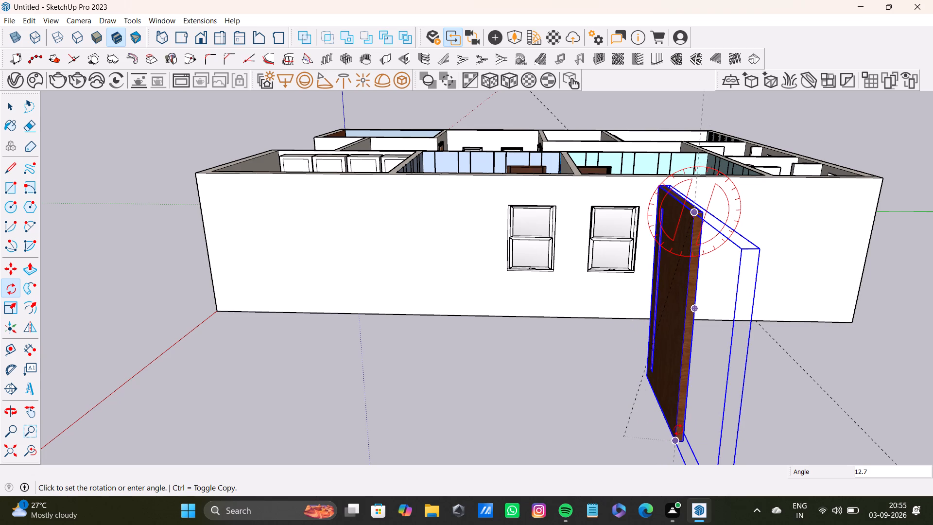
pyautogui.click(678, 430)
pyautogui.press('space')
pyautogui.click(610, 416)
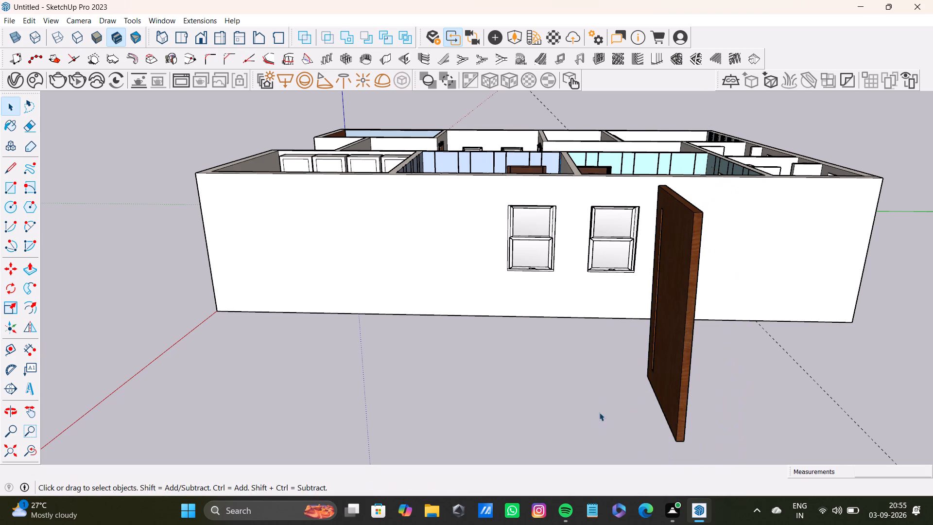
# Rotate the upright wooden door 180° about the vertical axis through its top corner.
pyautogui.moveTo(599, 412); pyautogui.dragTo(622, 404, button='middle')
pyautogui.press('a')
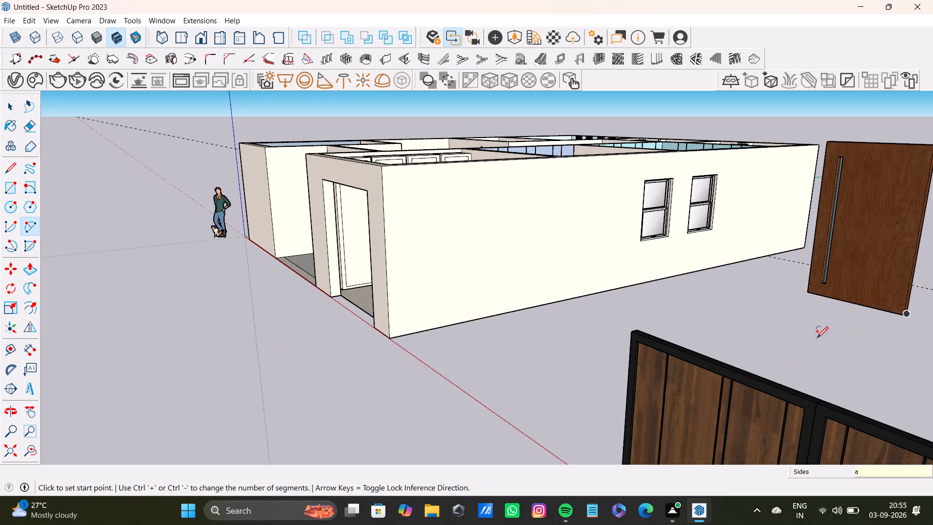
pyautogui.moveTo(819, 335); pyautogui.dragTo(517, 341, button='middle')
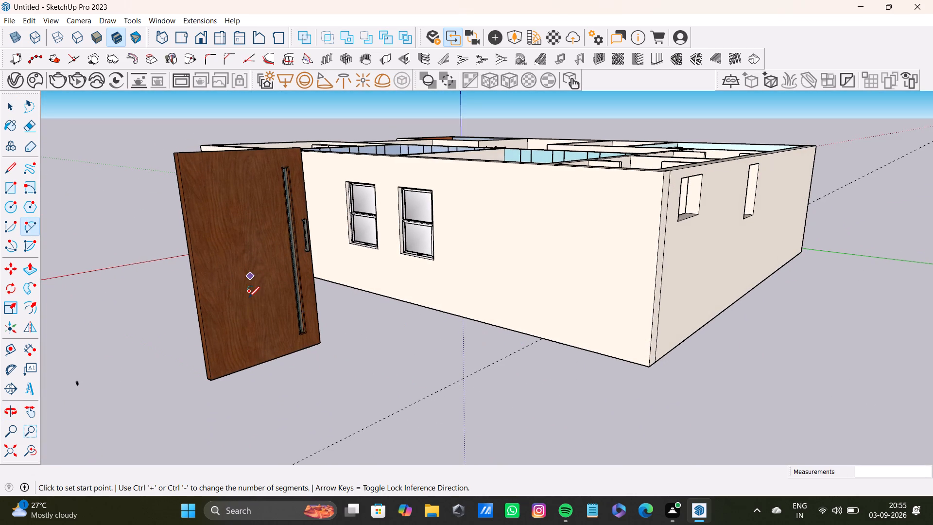
pyautogui.press('q')
pyautogui.moveTo(227, 187); pyautogui.dragTo(164, 291, button='middle')
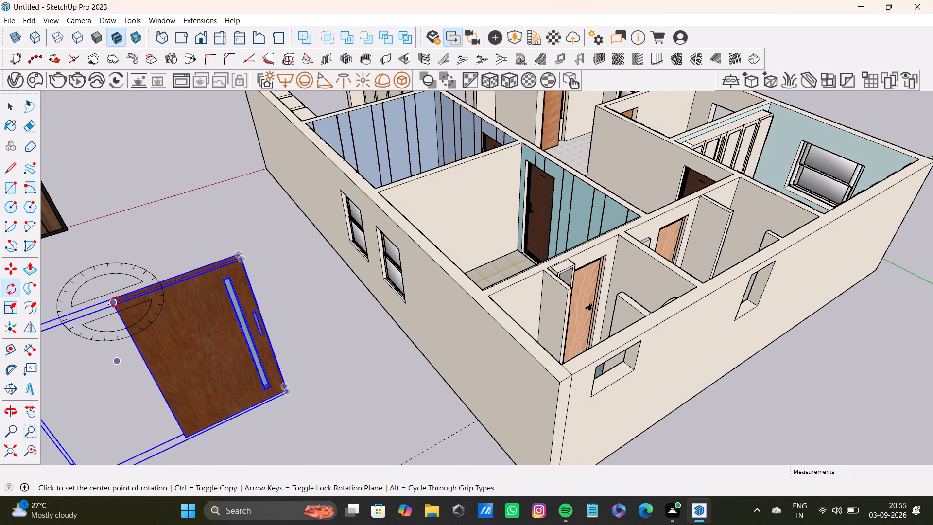
pyautogui.press('Up')
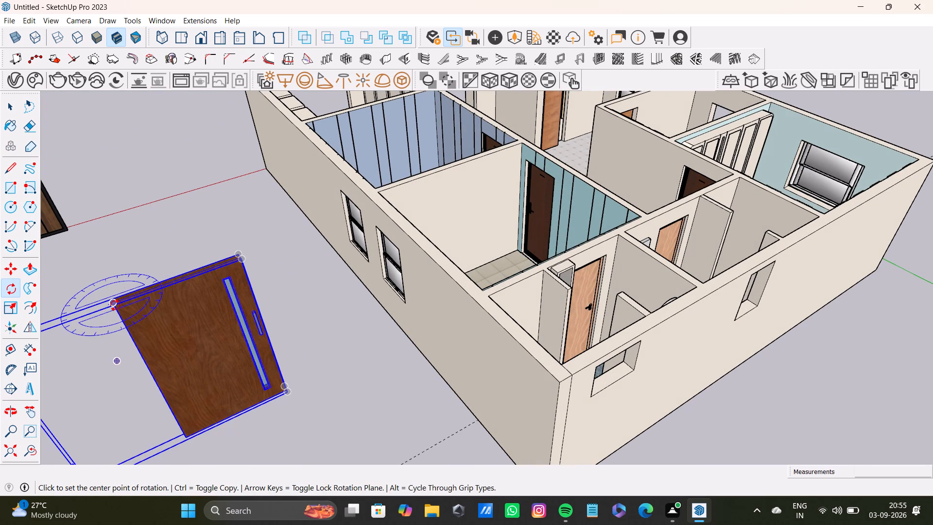
pyautogui.click(115, 305)
pyautogui.click(241, 262)
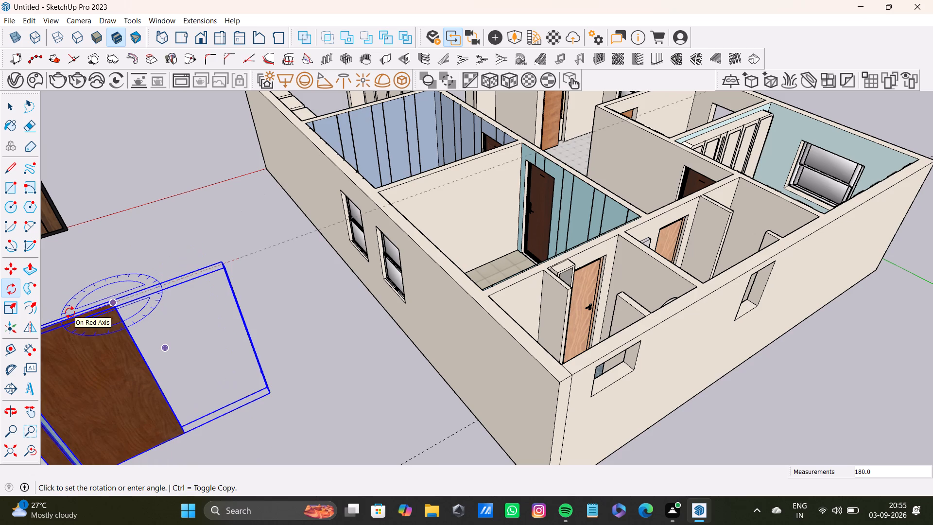
pyautogui.click(70, 313)
pyautogui.press('space')
# Copy the wooden door about 43' 7" from its bottom corner into the main entrance opening at the back of the tiled porch.
pyautogui.scroll(-5, 93, 346)
pyautogui.moveTo(105, 400); pyautogui.dragTo(487, 424, button='middle')
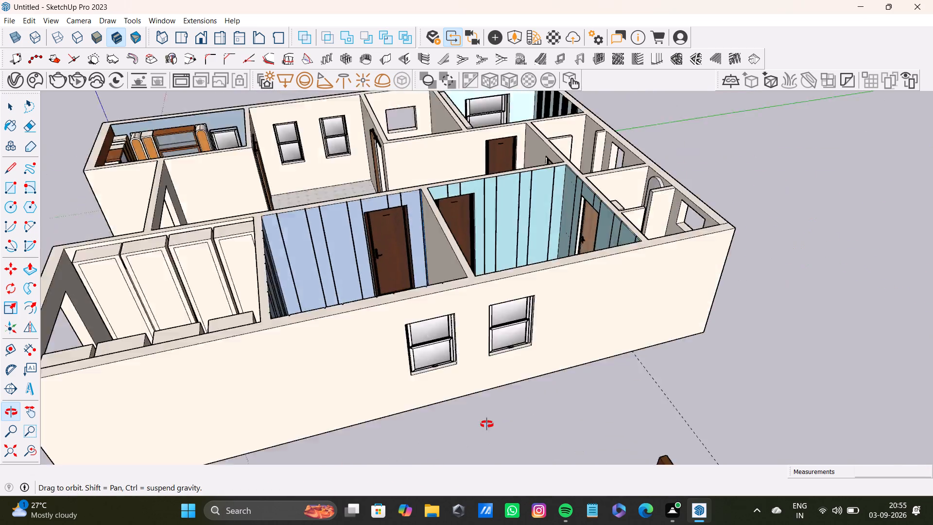
pyautogui.moveTo(487, 424); pyautogui.dragTo(656, 444, button='middle')
pyautogui.scroll(-2, 687, 394)
pyautogui.keyDown('shift'); pyautogui.moveTo(684, 394); pyautogui.dragTo(579, 290, button='middle'); pyautogui.keyUp('shift')
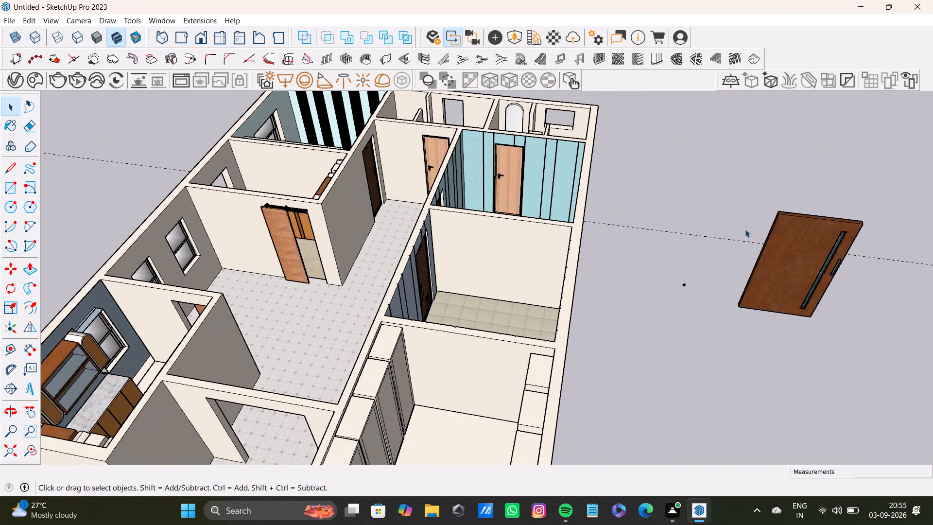
pyautogui.moveTo(775, 254); pyautogui.dragTo(672, 233, button='middle')
pyautogui.press('m')
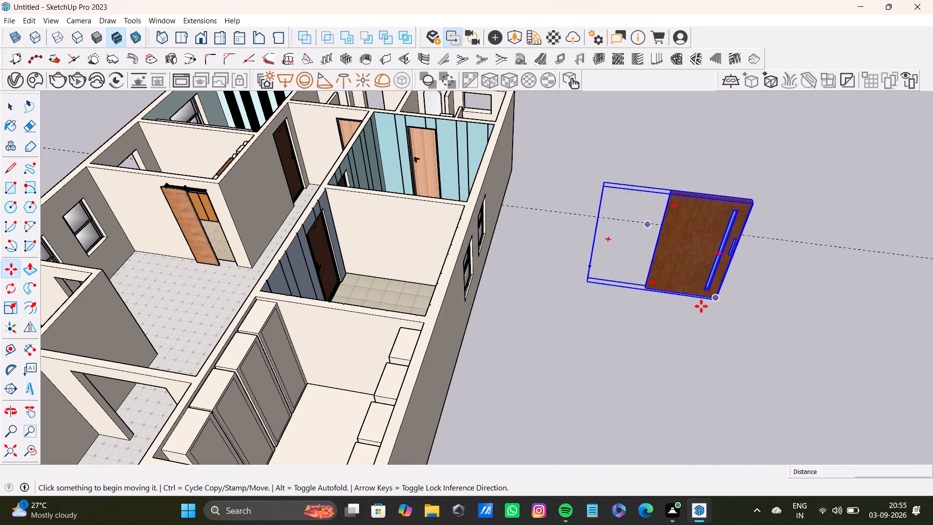
pyautogui.click(717, 300)
pyautogui.scroll(-6, 571, 337)
pyautogui.moveTo(435, 367); pyautogui.dragTo(691, 235, button='middle')
pyautogui.scroll(15, 484, 280)
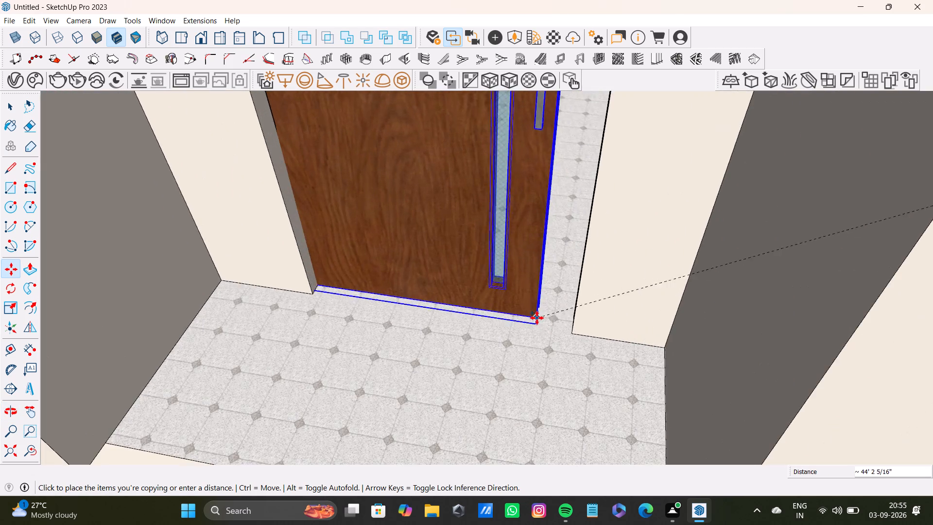
pyautogui.moveTo(545, 330); pyautogui.dragTo(607, 303, button='middle')
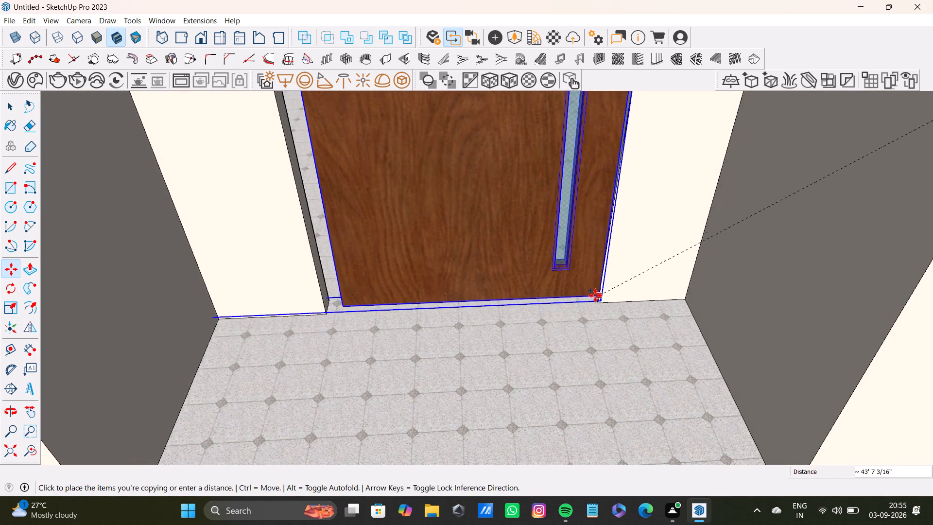
pyautogui.click(595, 297)
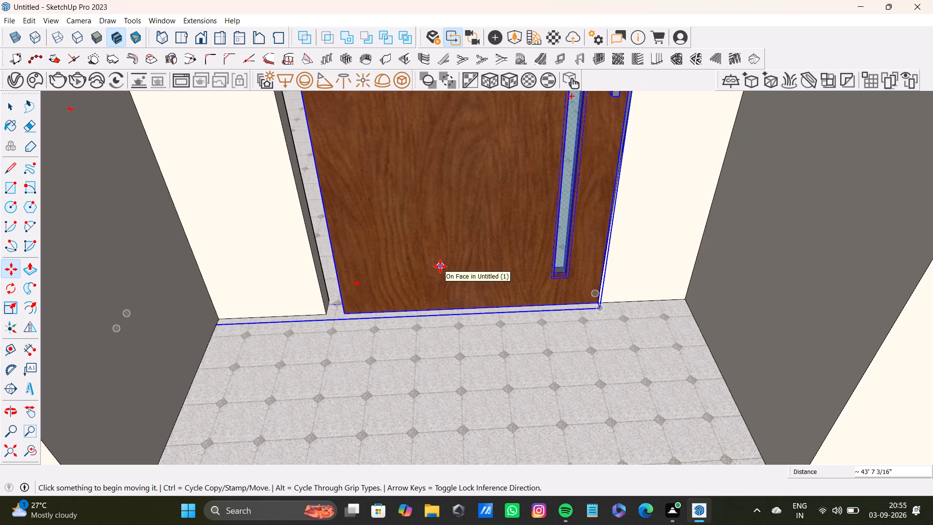
# Scale the copied door to fit the main entrance opening, widening it by a factor of 1.07 and reducing its height.
pyautogui.scroll(-10, 451, 196)
pyautogui.keyDown('shift'); pyautogui.moveTo(473, 204); pyautogui.dragTo(473, 212, button='middle'); pyautogui.keyUp('shift')
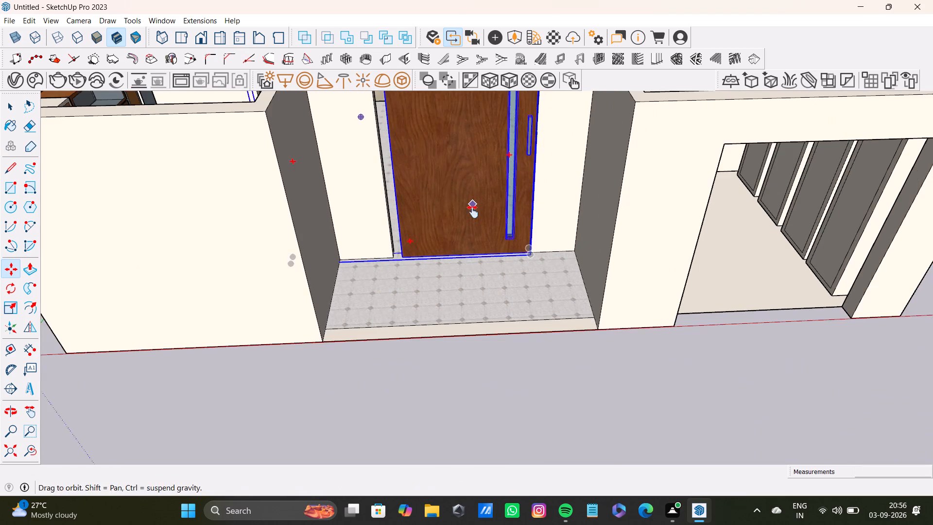
pyautogui.keyDown('shift'); pyautogui.moveTo(473, 212); pyautogui.dragTo(460, 322, button='middle'); pyautogui.keyUp('shift')
pyautogui.press('s')
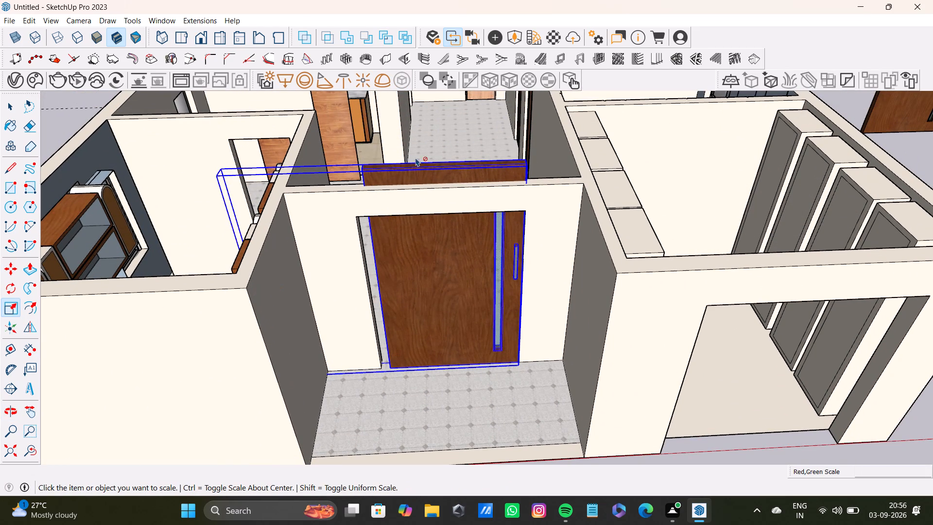
pyautogui.press('s')
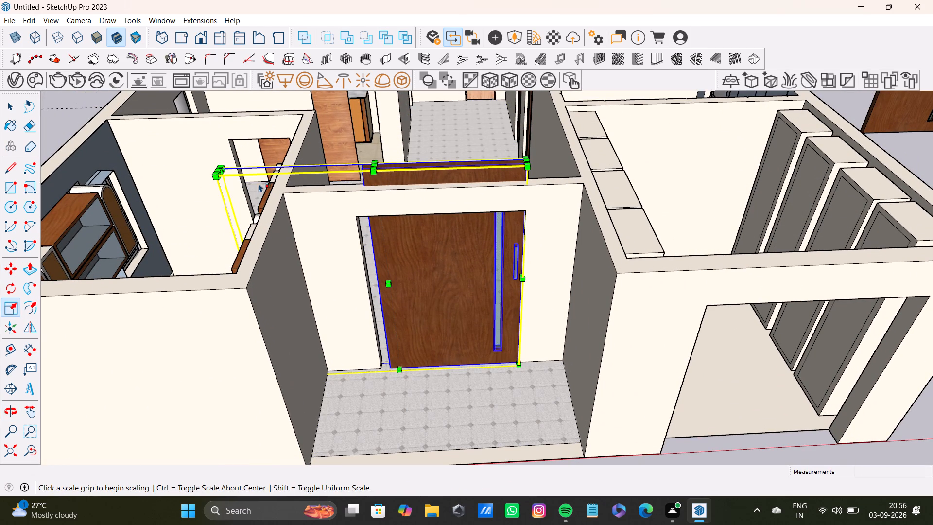
pyautogui.moveTo(330, 286); pyautogui.dragTo(389, 323, button='middle')
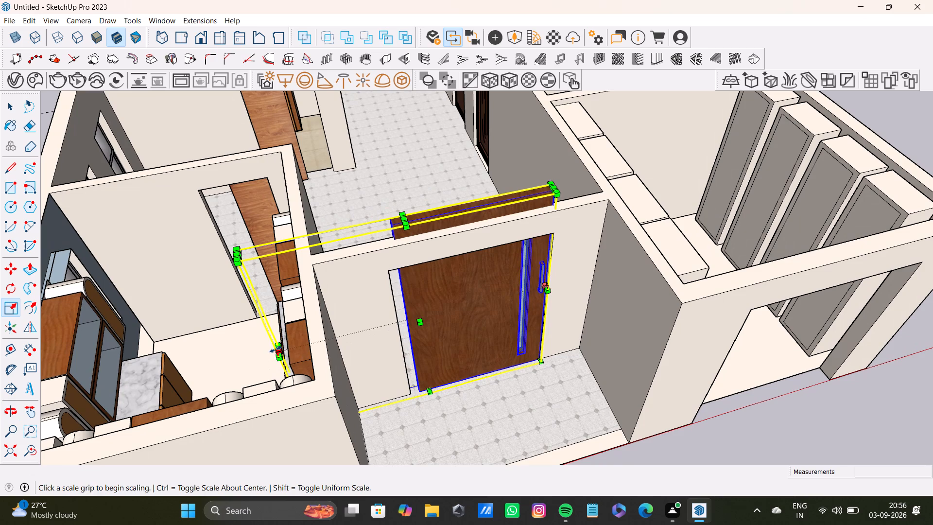
pyautogui.moveTo(277, 350); pyautogui.dragTo(261, 351)
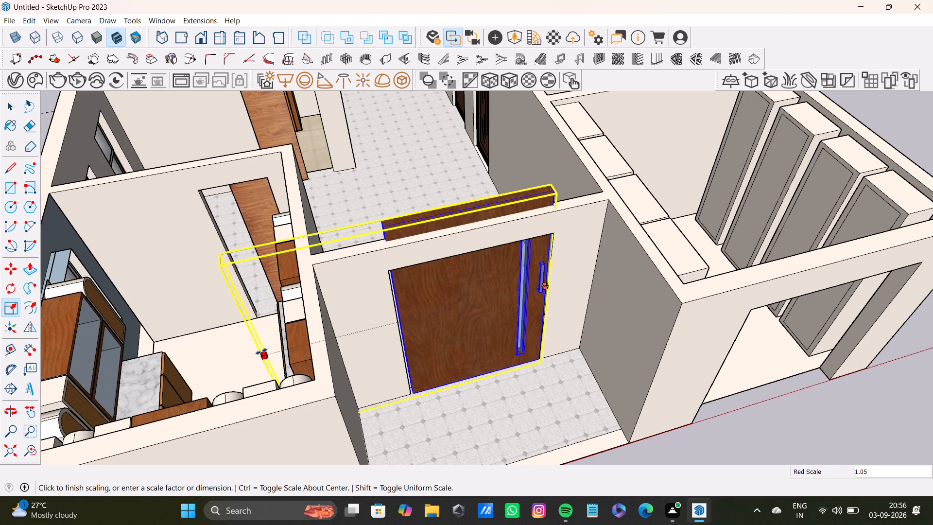
pyautogui.moveTo(261, 351); pyautogui.dragTo(258, 348)
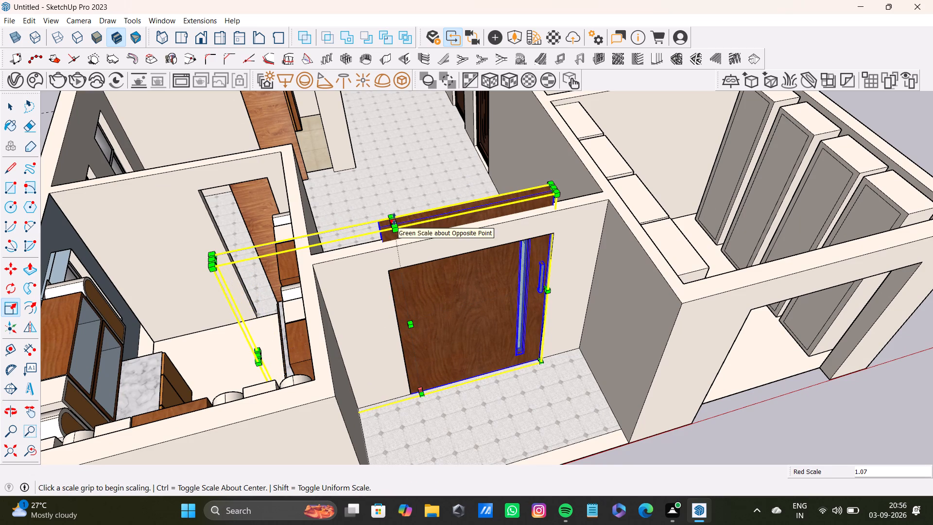
pyautogui.moveTo(394, 219); pyautogui.dragTo(394, 266)
# Scale down the thickness of the wooden door in the main entrance, then deselect it.
pyautogui.moveTo(496, 324); pyautogui.dragTo(352, 242, button='middle')
pyautogui.scroll(3, 378, 273)
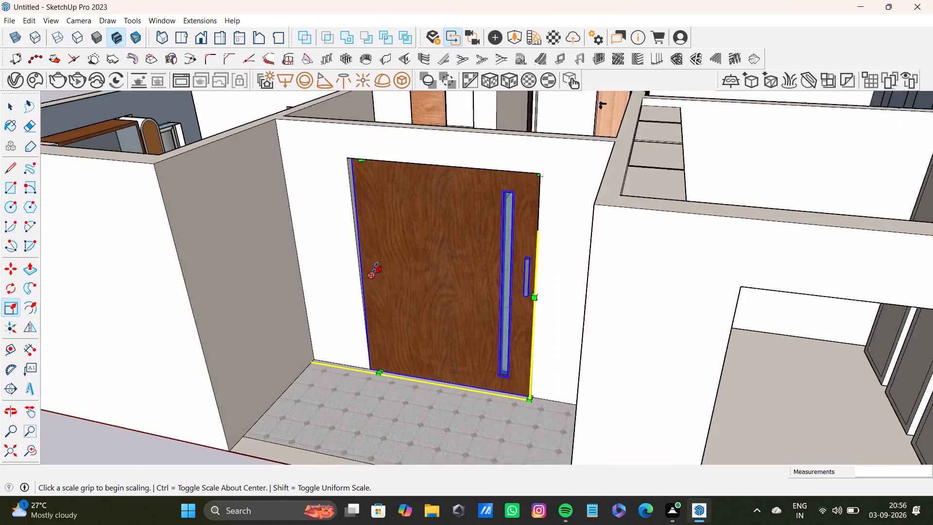
pyautogui.moveTo(418, 294); pyautogui.dragTo(398, 316, button='middle')
pyautogui.moveTo(362, 286); pyautogui.dragTo(367, 284)
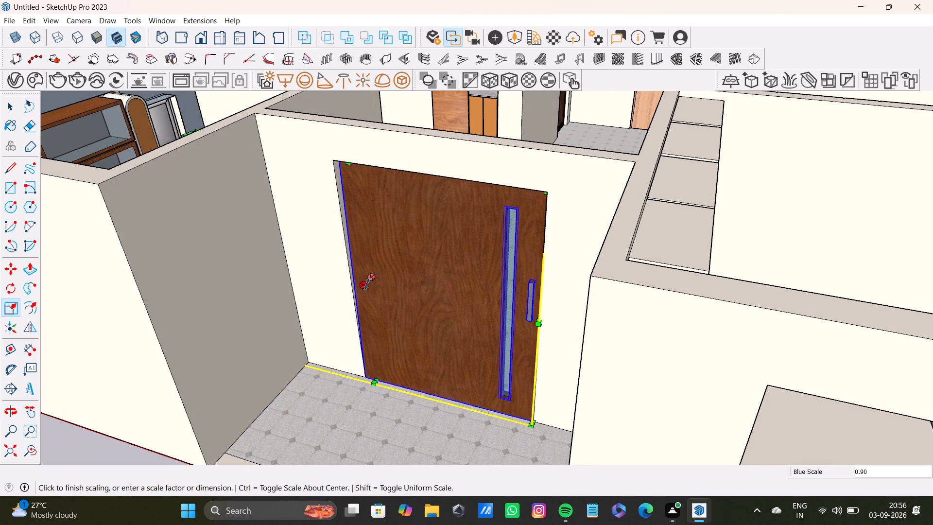
pyautogui.moveTo(367, 284); pyautogui.dragTo(375, 280)
pyautogui.scroll(-8, 405, 298)
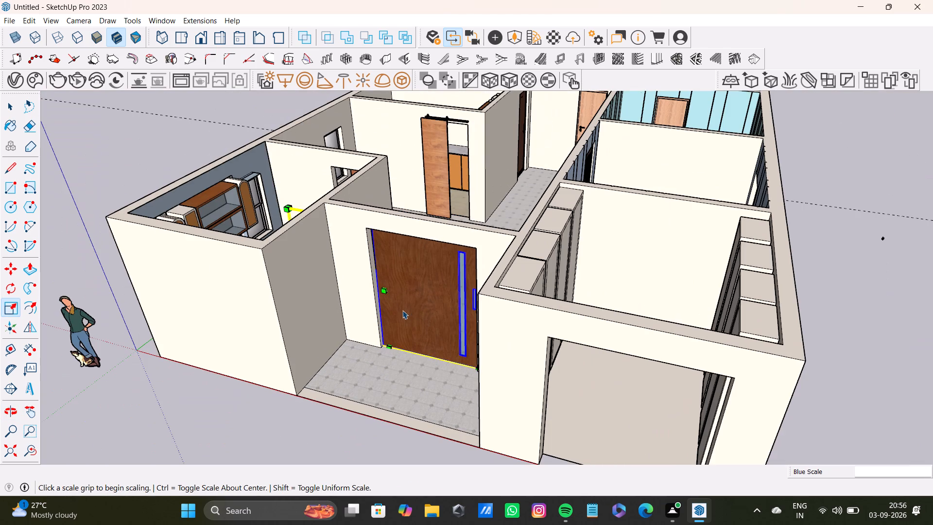
pyautogui.press('space')
pyautogui.click(854, 184)
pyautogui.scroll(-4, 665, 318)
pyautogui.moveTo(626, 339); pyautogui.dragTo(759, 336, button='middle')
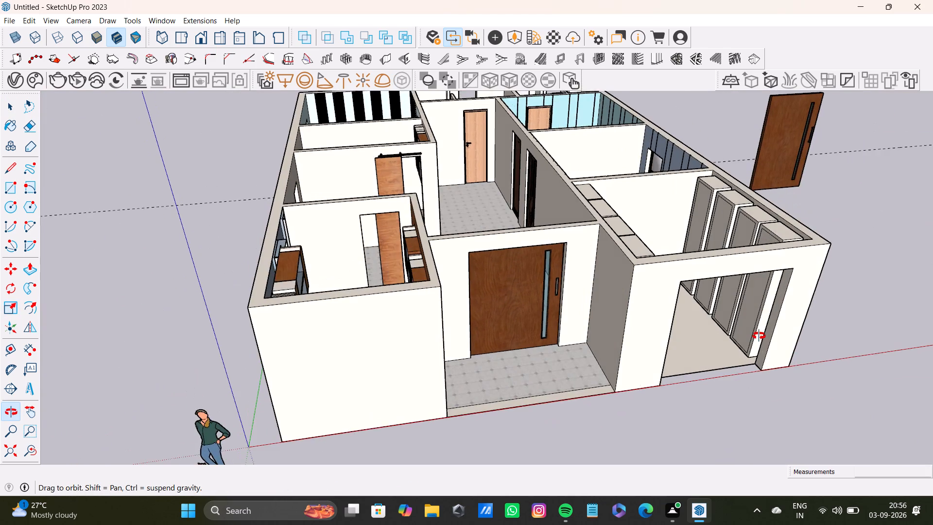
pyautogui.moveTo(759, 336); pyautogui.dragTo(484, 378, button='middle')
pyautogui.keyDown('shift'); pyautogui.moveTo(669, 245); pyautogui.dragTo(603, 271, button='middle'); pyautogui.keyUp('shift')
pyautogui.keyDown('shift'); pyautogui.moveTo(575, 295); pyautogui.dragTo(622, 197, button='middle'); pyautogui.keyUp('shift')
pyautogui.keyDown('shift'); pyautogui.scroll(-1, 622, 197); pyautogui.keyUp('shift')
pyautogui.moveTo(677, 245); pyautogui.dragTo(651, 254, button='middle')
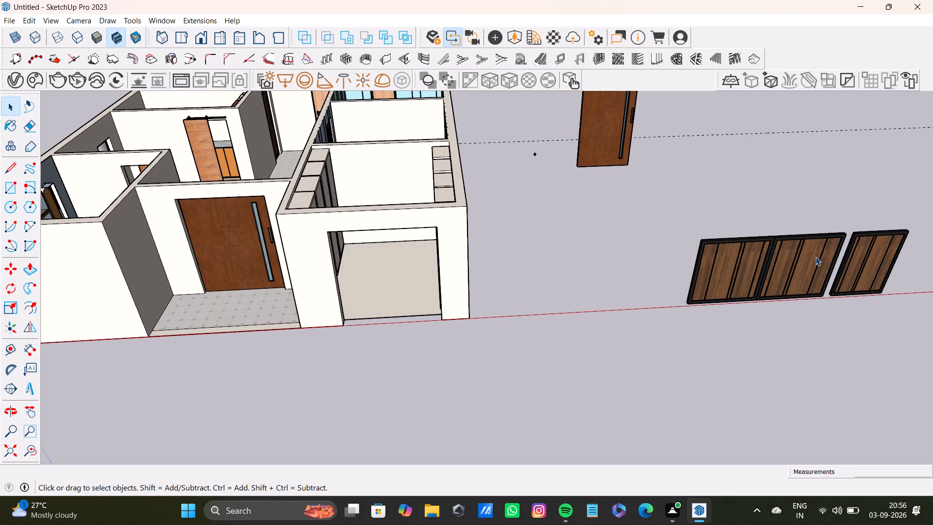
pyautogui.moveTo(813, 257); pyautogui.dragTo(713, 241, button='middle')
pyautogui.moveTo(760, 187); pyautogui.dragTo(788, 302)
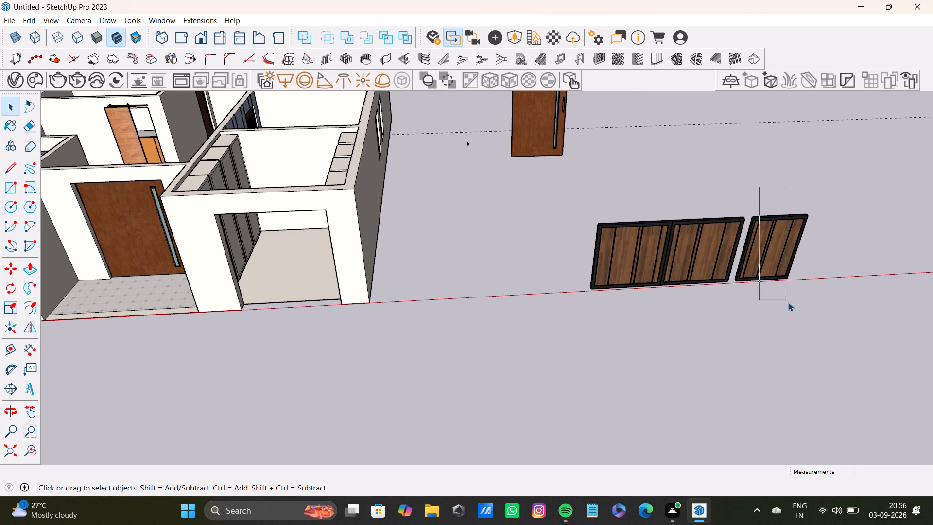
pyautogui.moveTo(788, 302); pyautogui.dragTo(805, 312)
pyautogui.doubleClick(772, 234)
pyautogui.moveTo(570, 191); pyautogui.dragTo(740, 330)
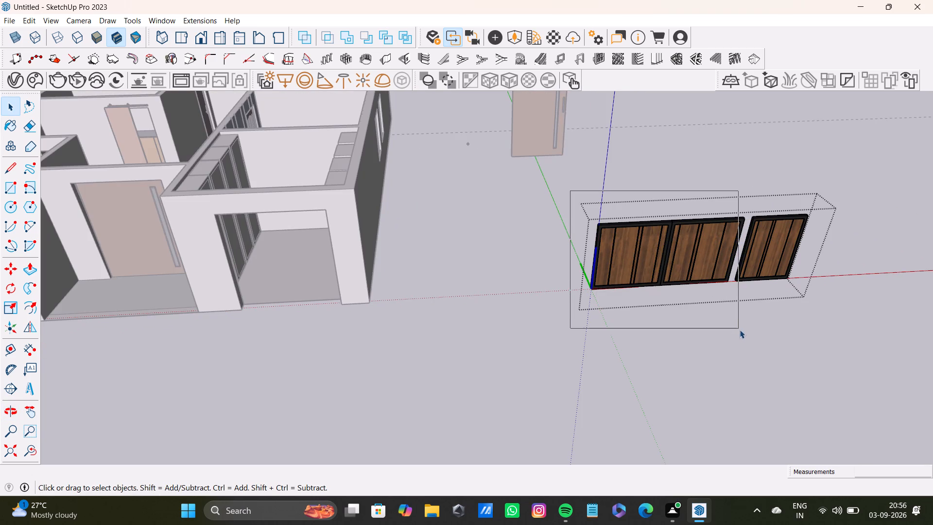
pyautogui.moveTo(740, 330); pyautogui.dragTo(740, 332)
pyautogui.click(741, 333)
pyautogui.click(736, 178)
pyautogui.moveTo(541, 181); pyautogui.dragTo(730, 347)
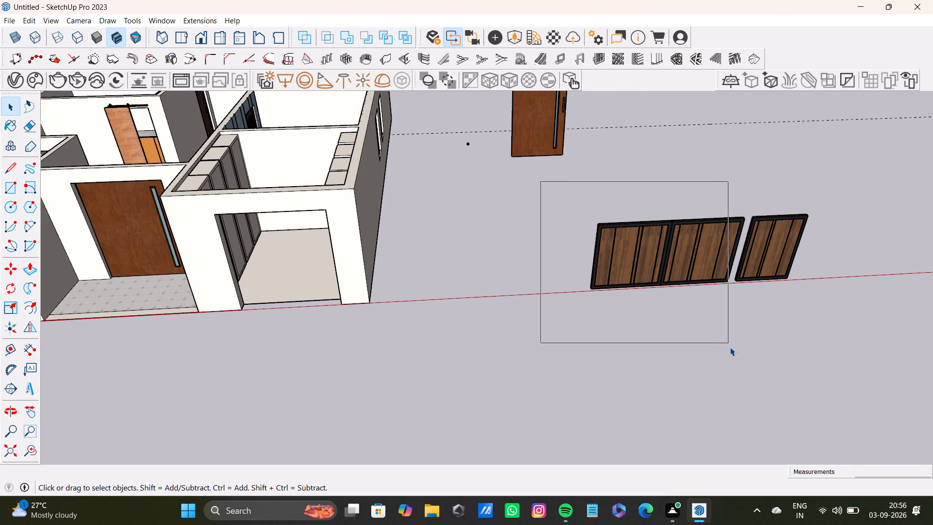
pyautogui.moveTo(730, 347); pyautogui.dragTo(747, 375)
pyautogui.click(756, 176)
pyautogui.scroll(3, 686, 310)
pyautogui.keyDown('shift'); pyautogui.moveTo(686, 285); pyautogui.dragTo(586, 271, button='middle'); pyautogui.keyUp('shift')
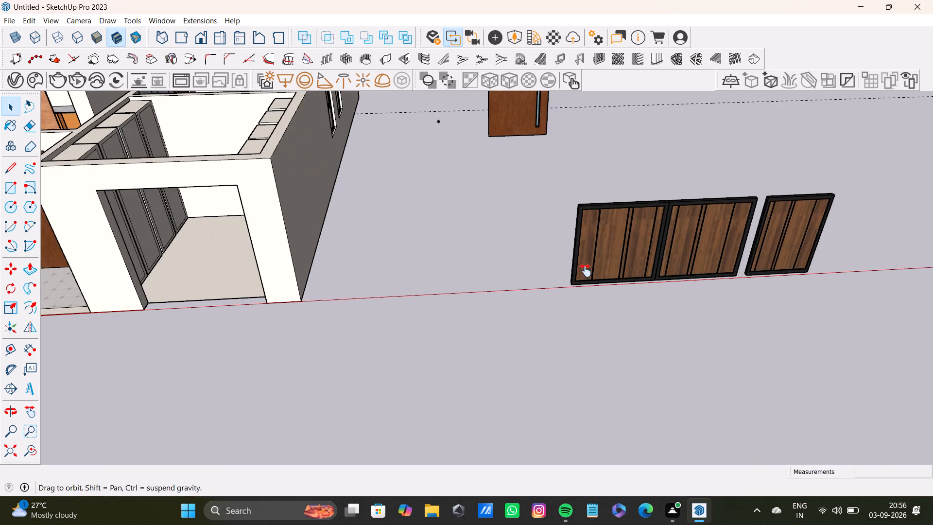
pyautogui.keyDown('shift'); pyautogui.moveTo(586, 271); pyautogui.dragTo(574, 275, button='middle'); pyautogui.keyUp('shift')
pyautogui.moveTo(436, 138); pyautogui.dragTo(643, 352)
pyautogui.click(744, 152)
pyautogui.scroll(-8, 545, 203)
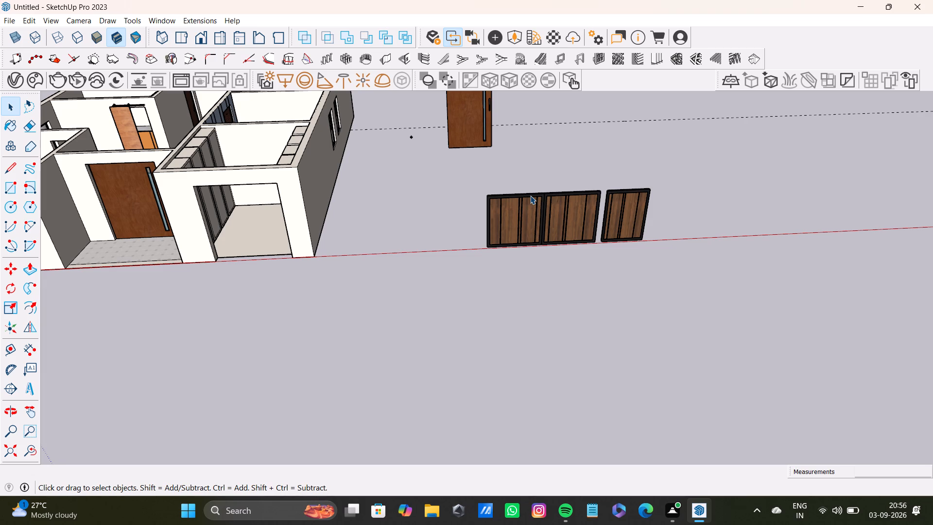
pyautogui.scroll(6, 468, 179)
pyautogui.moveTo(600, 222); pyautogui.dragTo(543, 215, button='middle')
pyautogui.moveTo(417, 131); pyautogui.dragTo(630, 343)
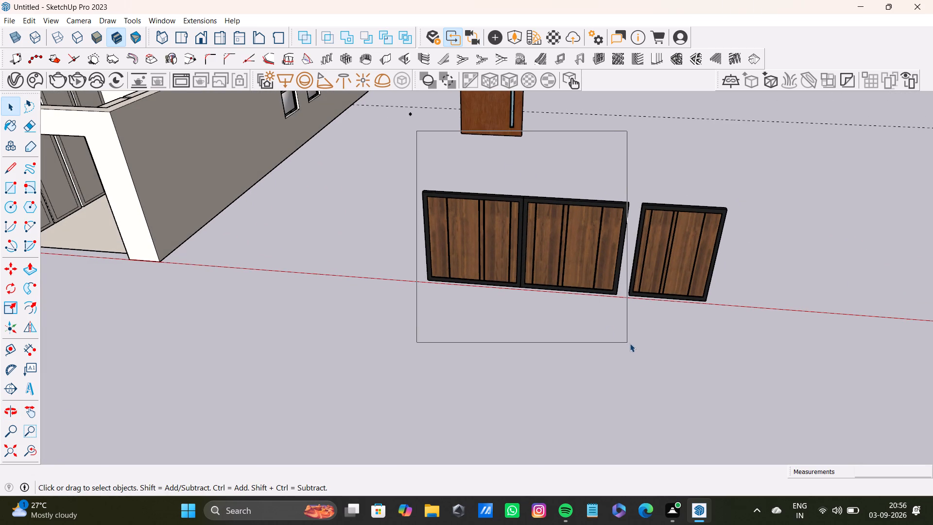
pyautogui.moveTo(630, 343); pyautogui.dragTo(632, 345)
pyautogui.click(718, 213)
# Inside the gate component, copy the two adjoining panels about 43' 2" to the front opening of the entrance porch.
pyautogui.tripleClick(602, 237)
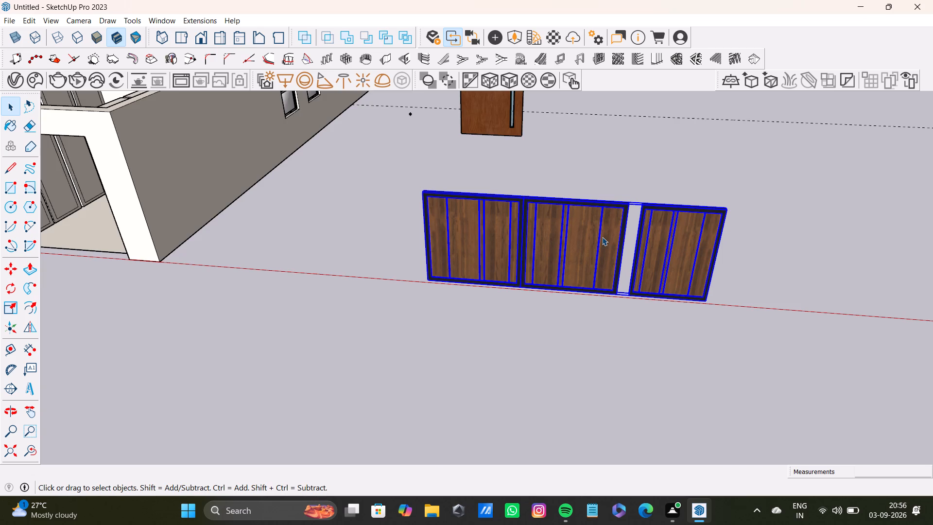
pyautogui.keyDown('shift'); pyautogui.doubleClick(494, 226); pyautogui.keyUp('shift')
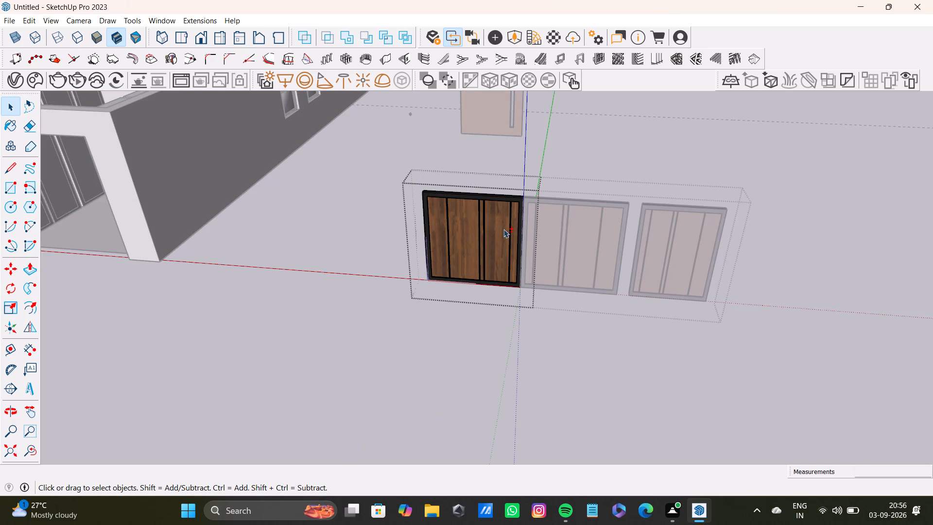
pyautogui.click(824, 236)
pyautogui.moveTo(415, 142); pyautogui.dragTo(658, 392)
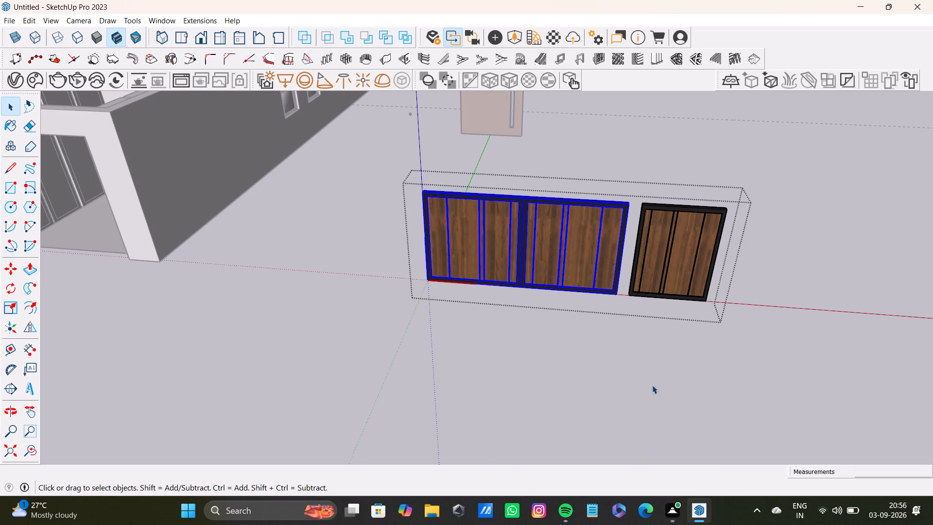
pyautogui.press('m')
pyautogui.keyDown('ctrl'); pyautogui.click(619, 296); pyautogui.keyUp('ctrl')
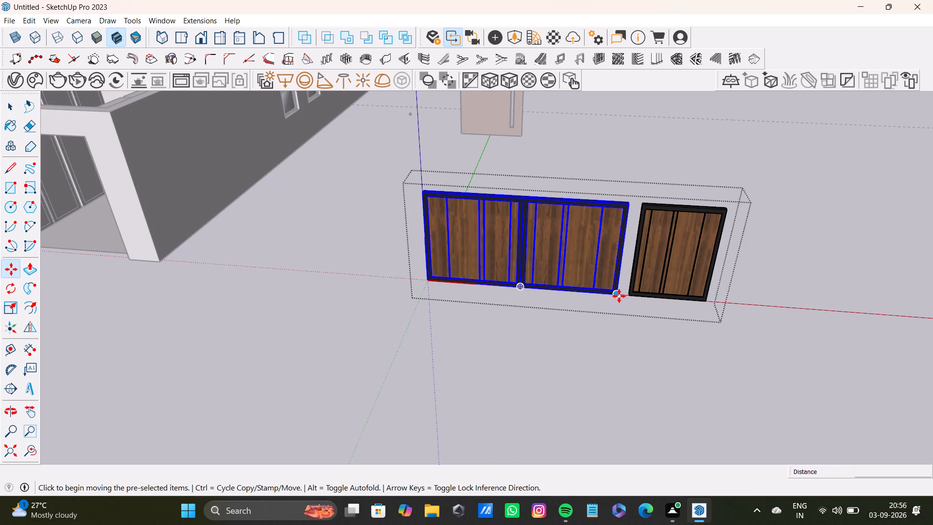
pyautogui.scroll(-3, 409, 307)
pyautogui.moveTo(407, 309); pyautogui.dragTo(847, 313, button='middle')
pyautogui.scroll(7, 432, 280)
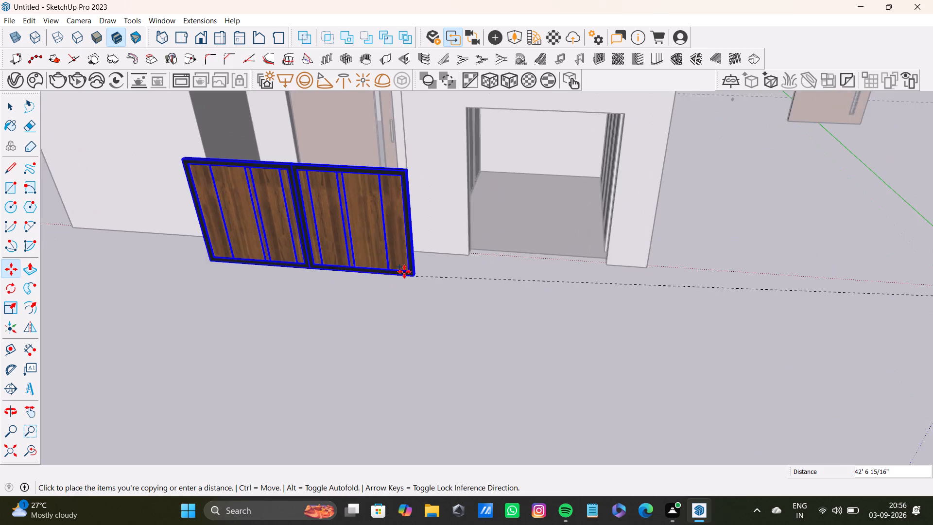
pyautogui.moveTo(399, 265); pyautogui.dragTo(567, 315, button='middle')
pyautogui.scroll(2, 543, 309)
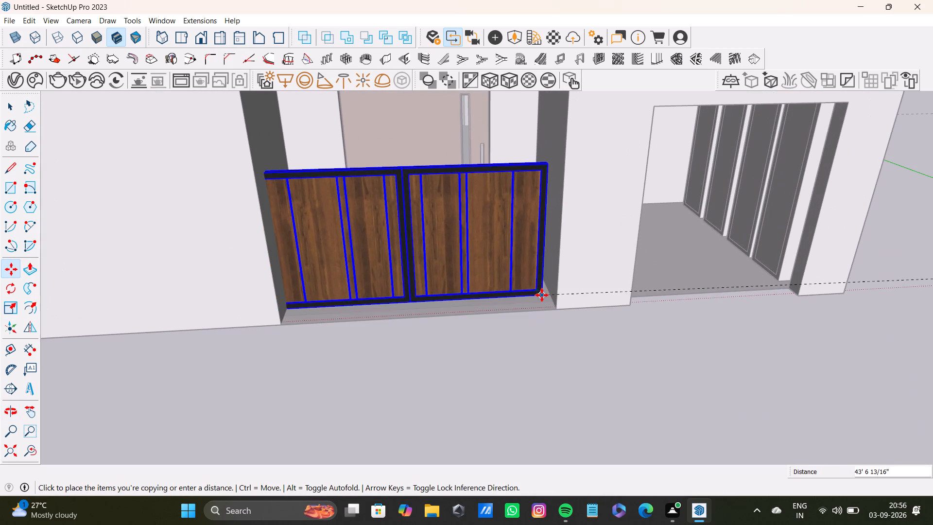
pyautogui.click(554, 308)
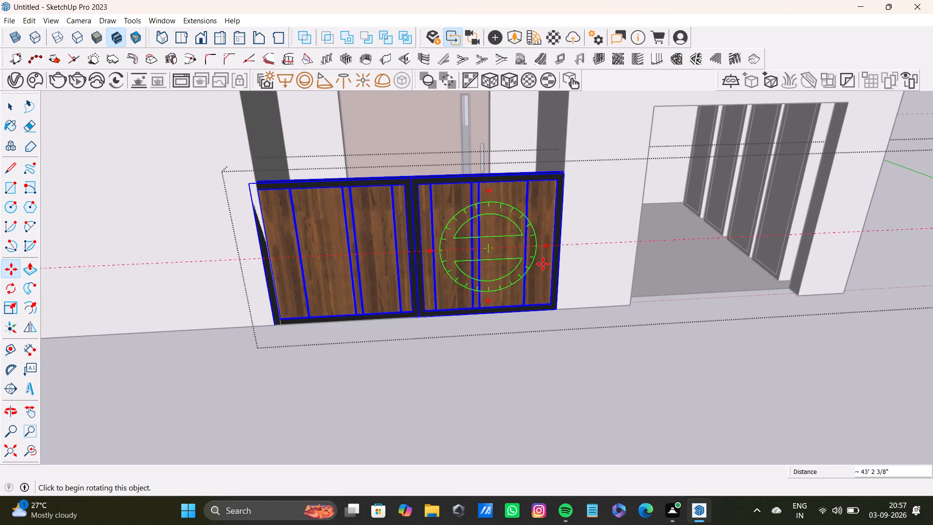
# Scale the copied gate panels to about 0.98 of their width to fit the porch opening, and scale their thickness by 0.18.
pyautogui.moveTo(543, 264); pyautogui.dragTo(572, 350, button='middle')
pyautogui.press('s')
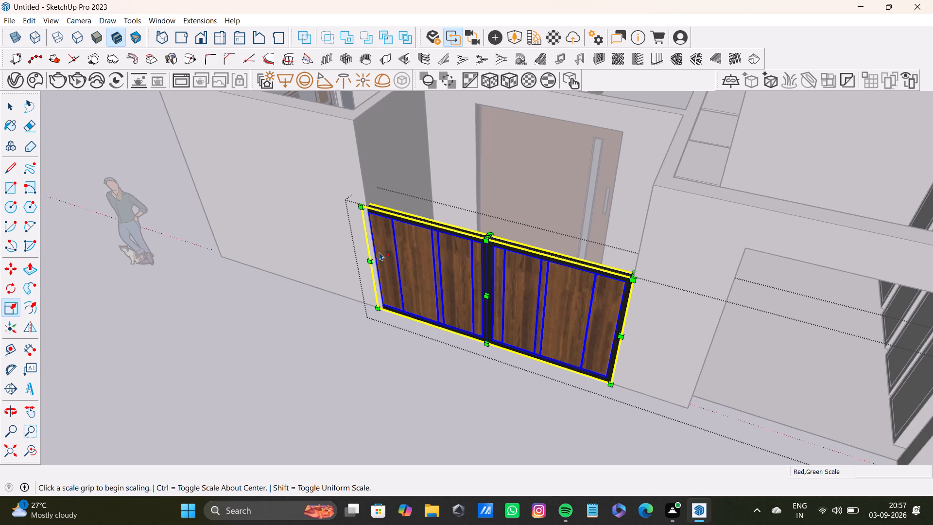
pyautogui.moveTo(369, 253); pyautogui.dragTo(379, 259)
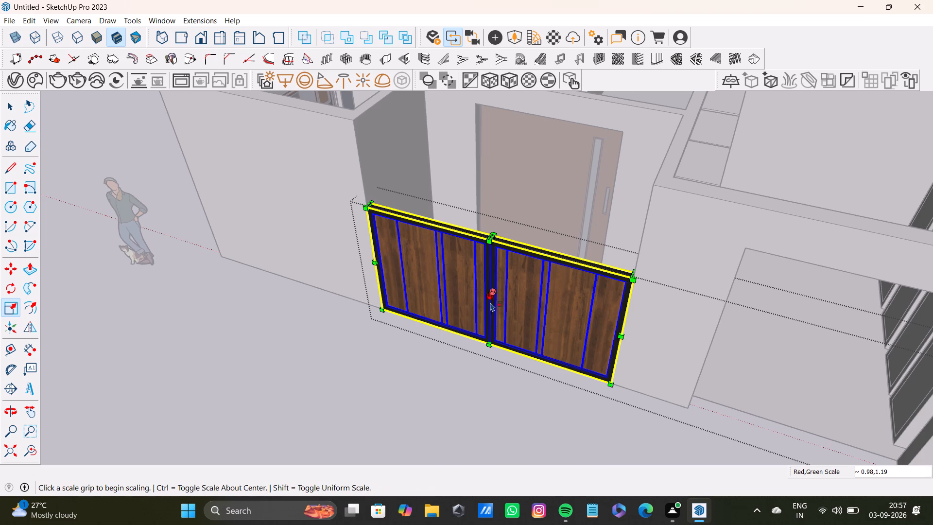
pyautogui.moveTo(487, 297); pyautogui.dragTo(489, 291)
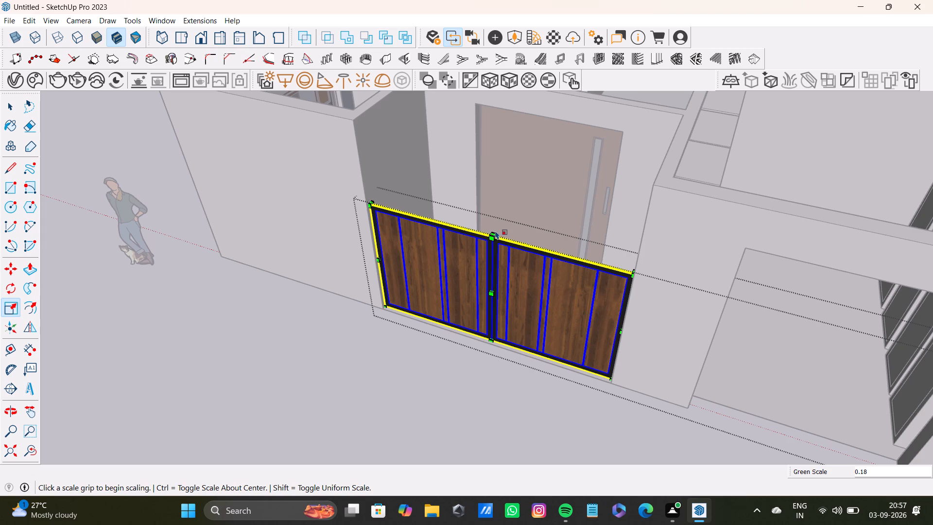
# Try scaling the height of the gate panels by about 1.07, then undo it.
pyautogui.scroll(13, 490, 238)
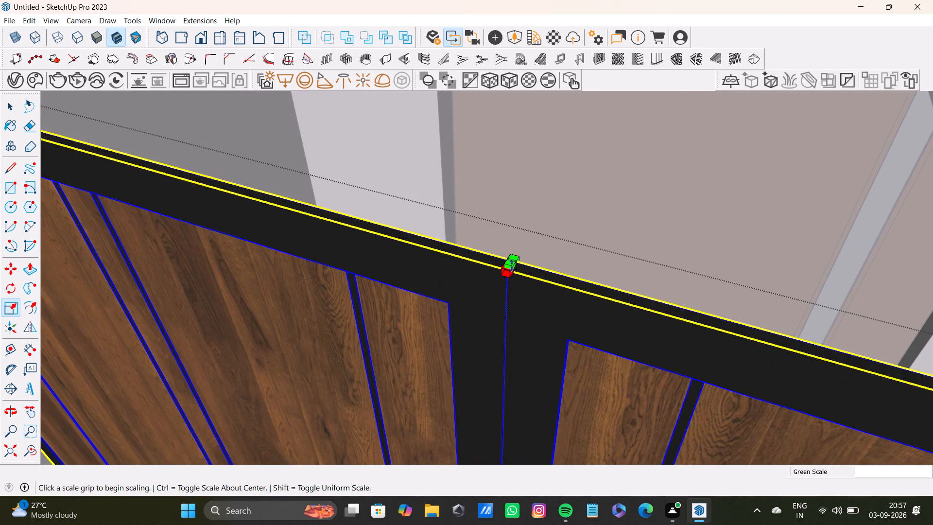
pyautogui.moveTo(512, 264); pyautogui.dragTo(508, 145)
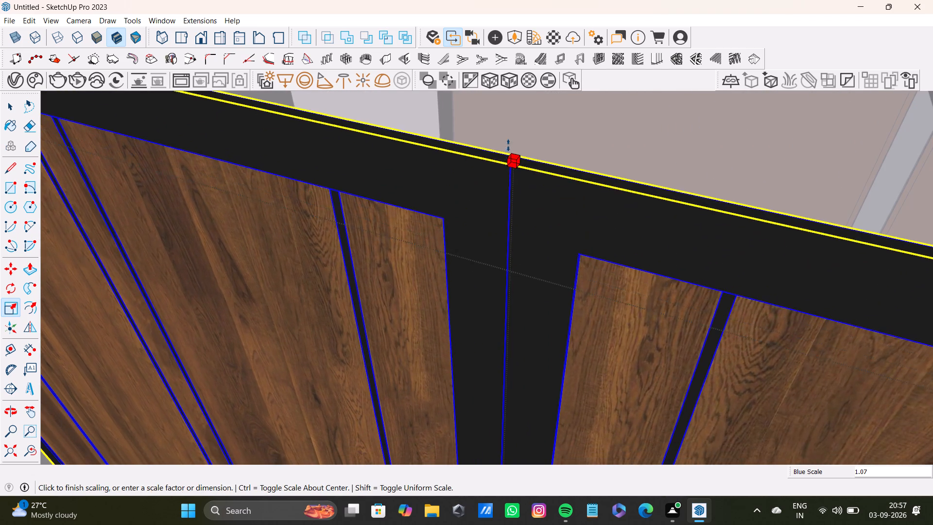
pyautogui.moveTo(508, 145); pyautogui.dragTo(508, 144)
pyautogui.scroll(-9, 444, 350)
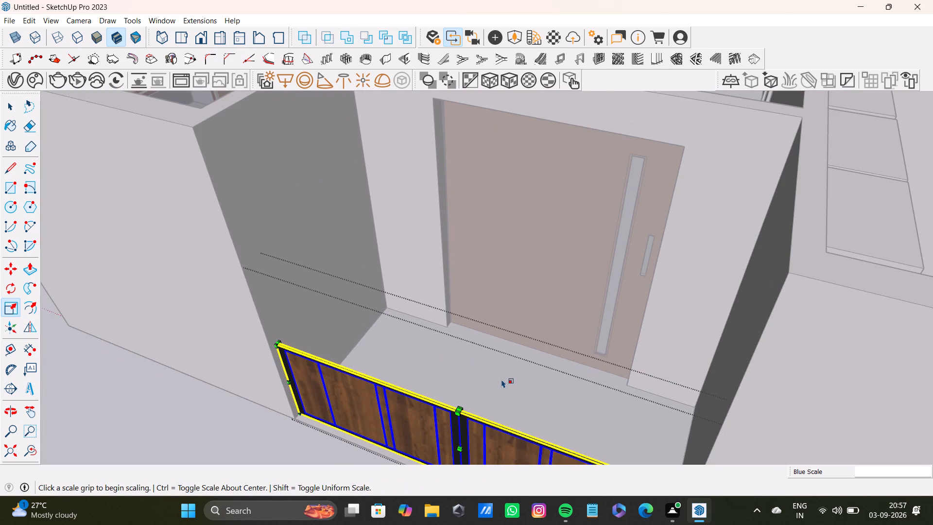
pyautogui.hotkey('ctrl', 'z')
# Thicken the gate panels by a factor of 12.89 and scale their height by 1.50.
pyautogui.moveTo(461, 420); pyautogui.dragTo(453, 439)
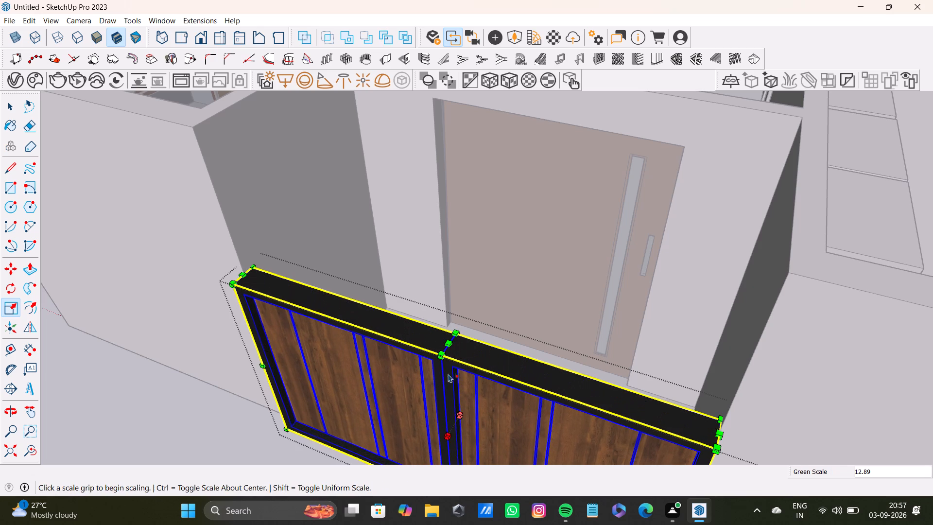
pyautogui.moveTo(451, 343); pyautogui.dragTo(437, 243)
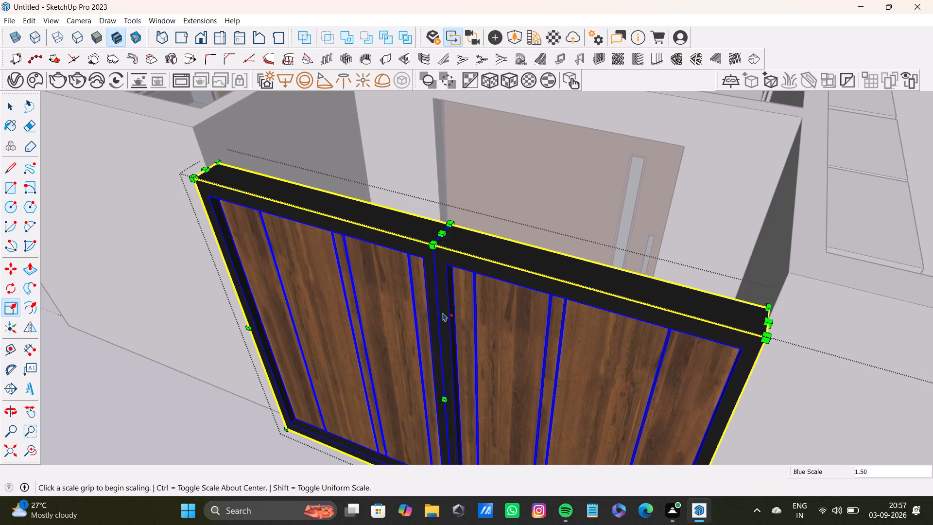
# Adjust the thickness of the gate panels from their outer and inner faces to suit the porch opening, then leave the gate component.
pyautogui.scroll(-3, 444, 323)
pyautogui.moveTo(466, 346); pyautogui.dragTo(471, 278, button='middle')
pyautogui.moveTo(467, 330); pyautogui.dragTo(505, 339, button='middle')
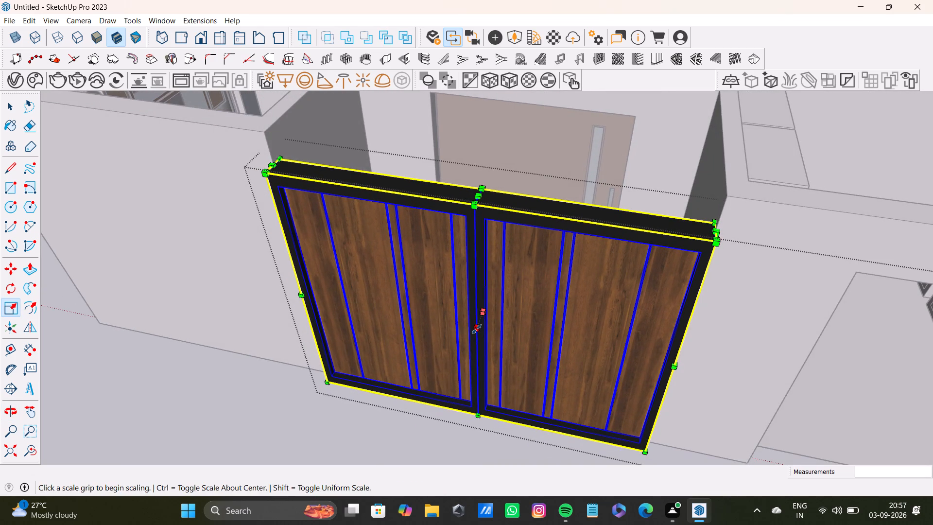
pyautogui.moveTo(477, 329); pyautogui.dragTo(476, 316)
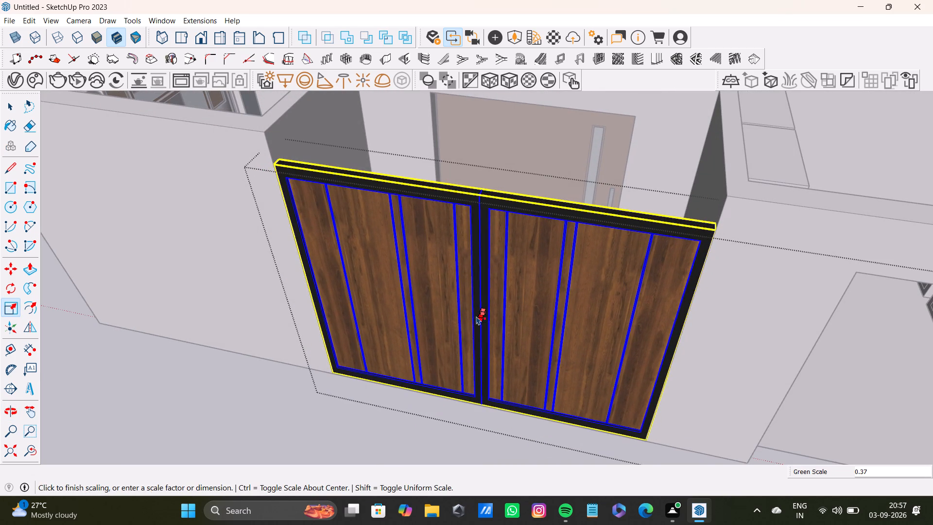
pyautogui.moveTo(526, 319); pyautogui.dragTo(278, 379, button='middle')
pyautogui.moveTo(394, 278); pyautogui.dragTo(273, 312, button='middle')
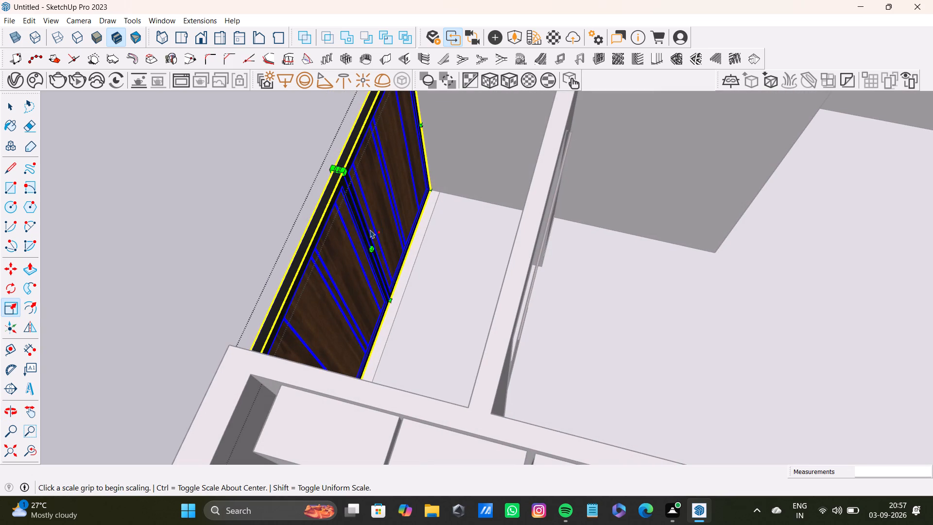
pyautogui.moveTo(372, 249); pyautogui.dragTo(382, 252)
pyautogui.scroll(-3, 395, 302)
pyautogui.moveTo(386, 322); pyautogui.dragTo(681, 326, button='middle')
pyautogui.scroll(-3, 501, 376)
pyautogui.moveTo(435, 367); pyautogui.dragTo(491, 304, button='middle')
pyautogui.scroll(8, 477, 321)
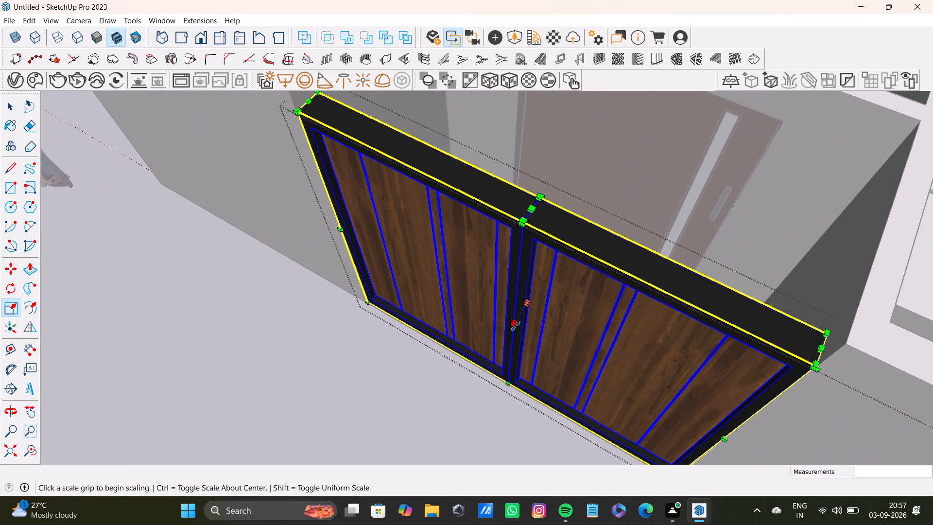
pyautogui.moveTo(516, 326); pyautogui.dragTo(521, 321)
pyautogui.press('space')
pyautogui.click(420, 390)
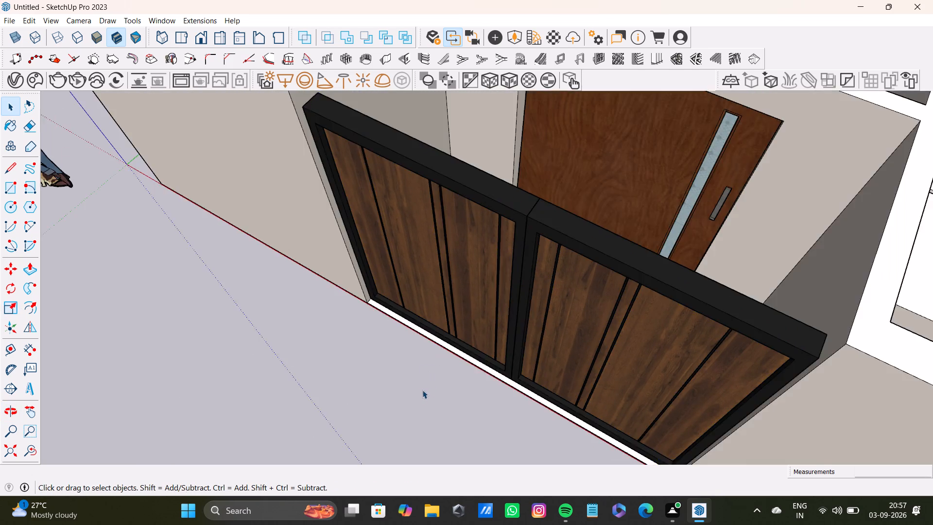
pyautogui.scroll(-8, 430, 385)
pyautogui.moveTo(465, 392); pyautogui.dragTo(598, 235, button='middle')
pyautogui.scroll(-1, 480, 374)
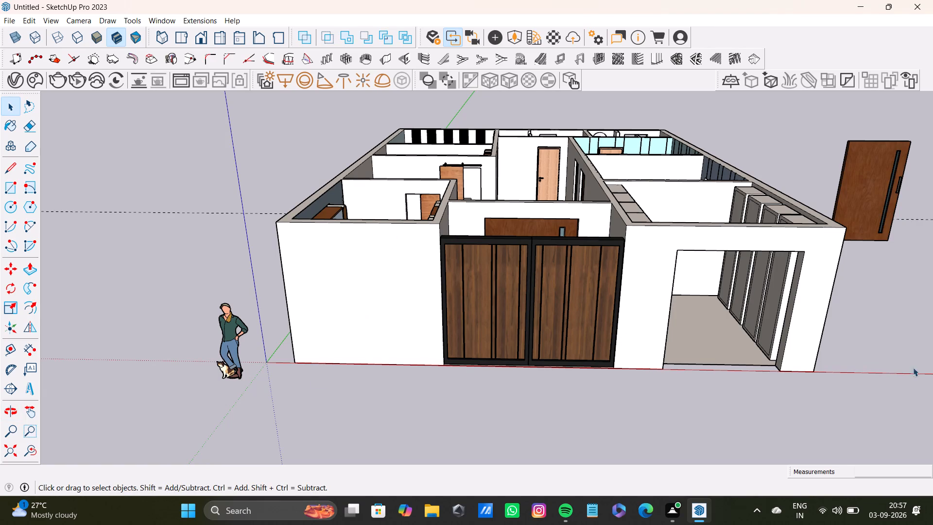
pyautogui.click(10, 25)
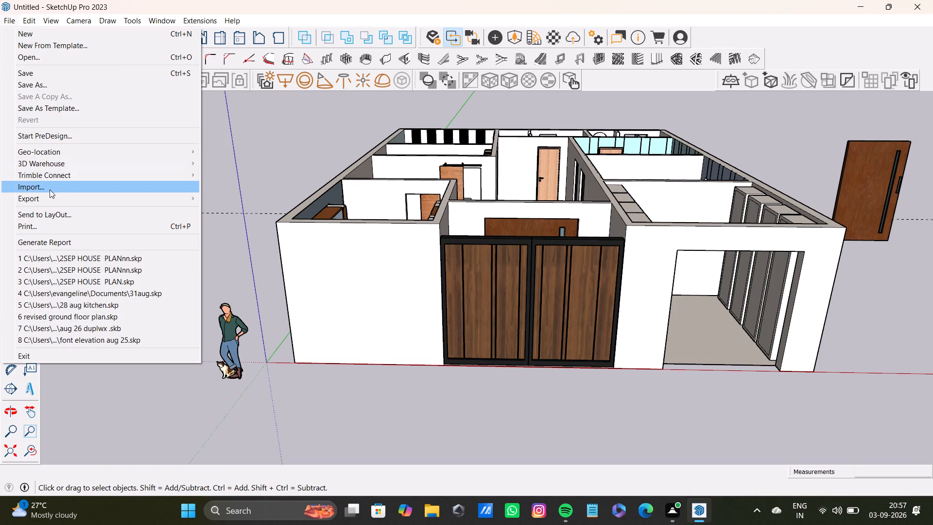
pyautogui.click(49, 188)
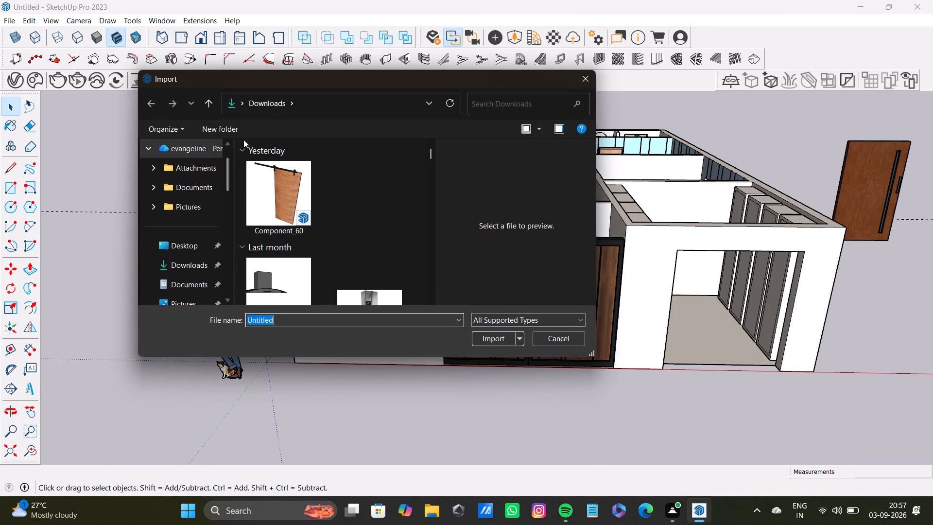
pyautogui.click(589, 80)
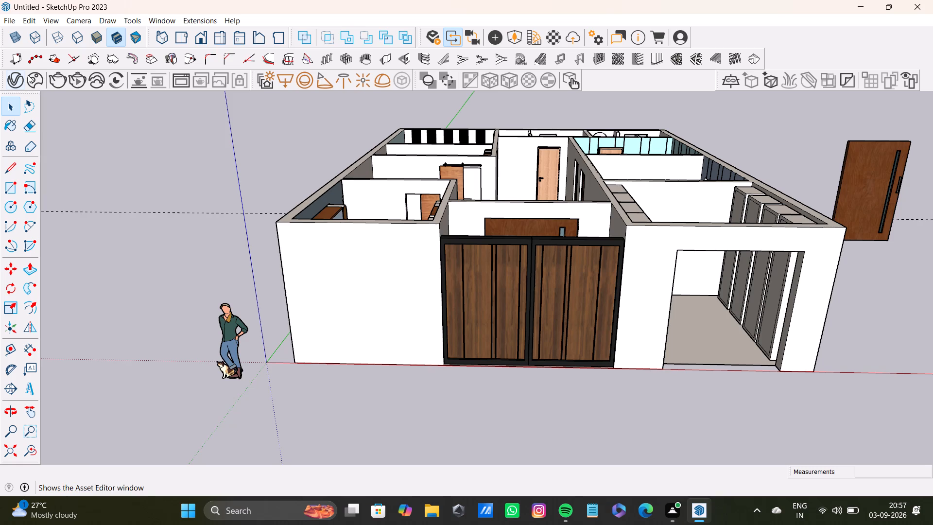
# Search the Chaos Cosmos asset library for "shutter", replacing the existing search term.
pyautogui.click(38, 83)
pyautogui.click(165, 34)
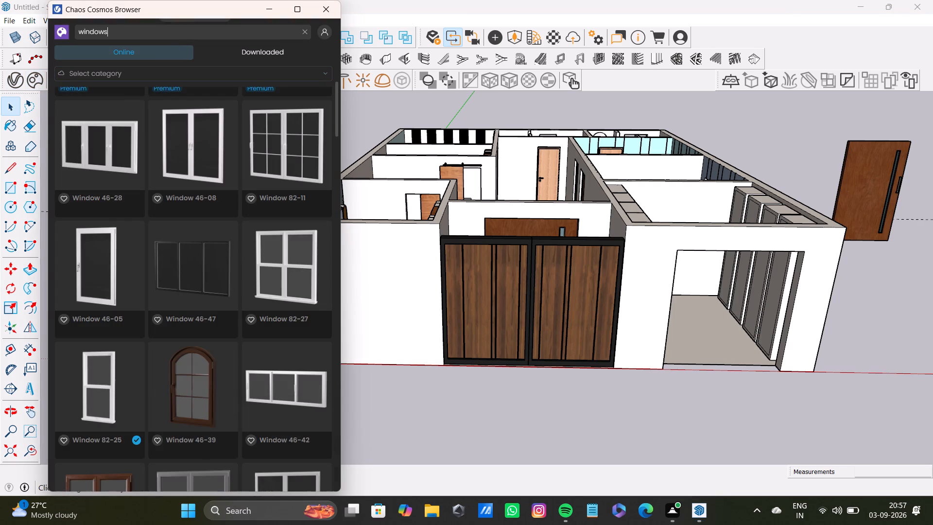
pyautogui.press('BackSpace')
pyautogui.press('BackSpace')
pyautogui.press('BackSpace')
pyautogui.press('BackSpace')
pyautogui.press('BackSpace')
pyautogui.press('BackSpace')
pyautogui.press('BackSpace')
pyautogui.press('BackSpace')
pyautogui.press('BackSpace')
pyautogui.press('BackSpace')
pyautogui.press('BackSpace')
pyautogui.press('BackSpace')
pyautogui.press('BackSpace')
pyautogui.press('BackSpace')
pyautogui.press('BackSpace')
pyautogui.press('BackSpace')
pyautogui.press('BackSpace')
pyautogui.press('BackSpace')
pyautogui.press('BackSpace')
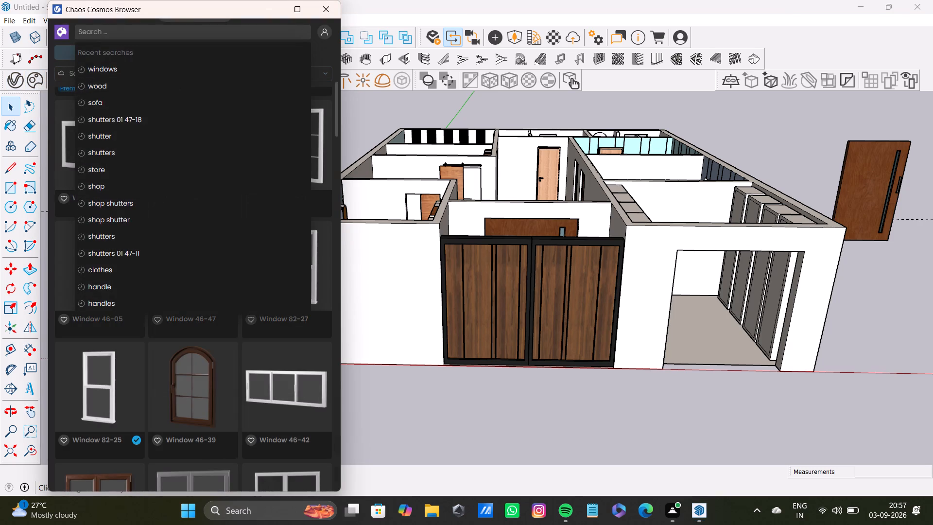
pyautogui.write('shutter')
pyautogui.press('Return')
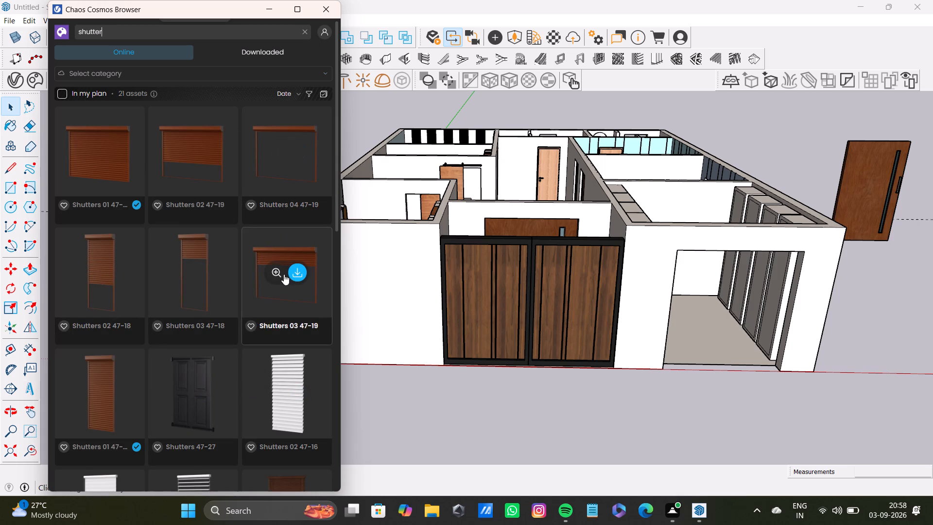
# Download the Shutters 03 47-19 asset and place it on the ground in front of the room opening beside the gate.
pyautogui.click(294, 273)
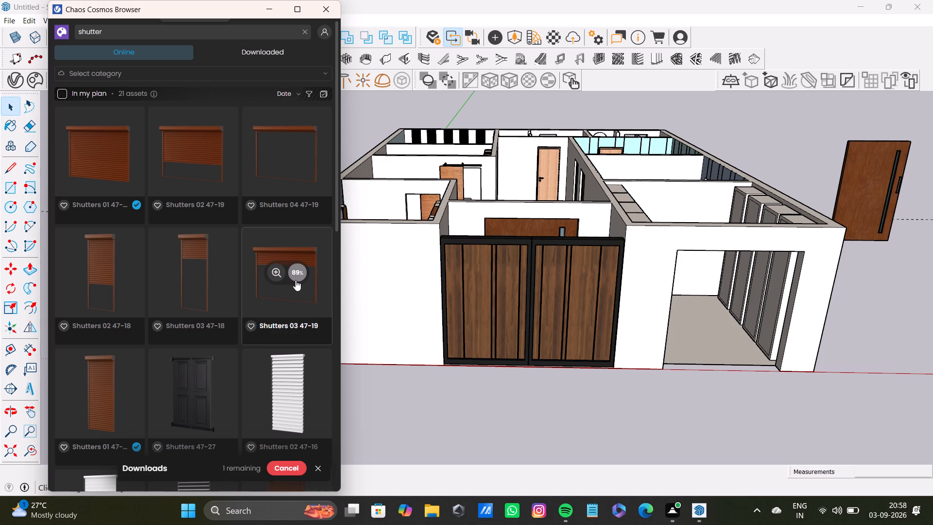
pyautogui.click(296, 431)
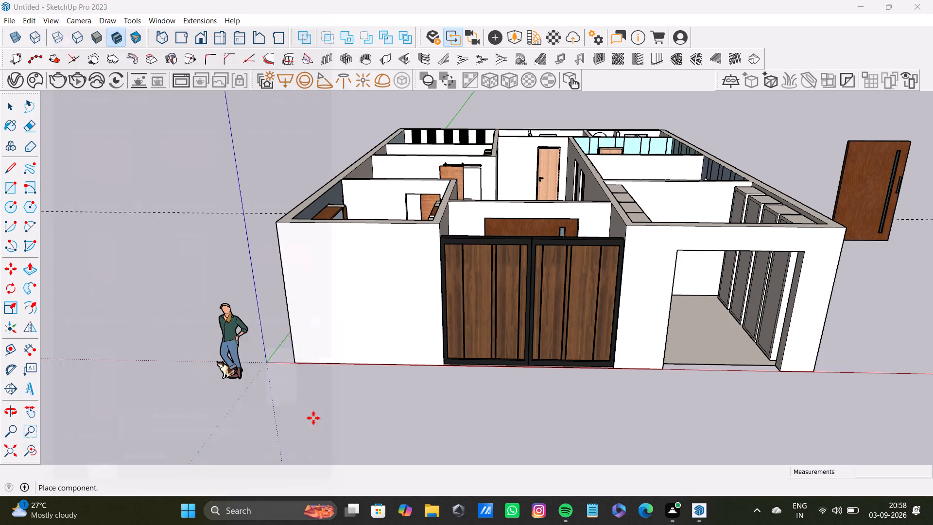
pyautogui.moveTo(753, 353); pyautogui.dragTo(718, 361, button='middle')
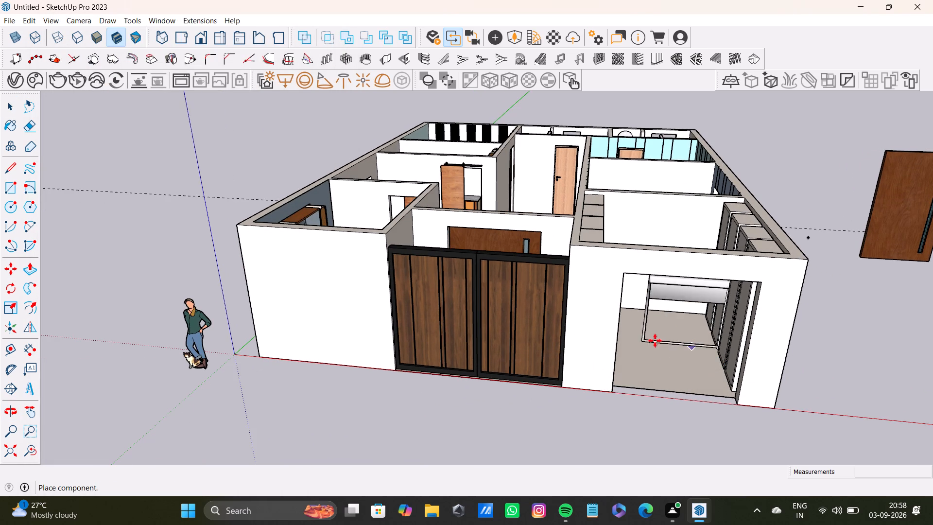
pyautogui.click(623, 428)
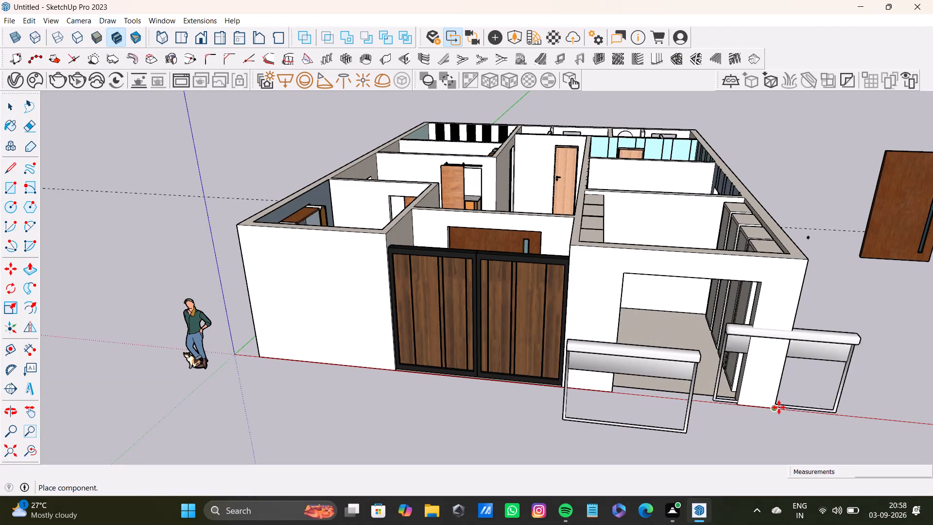
pyautogui.press('space')
# Move the shutter by its upper corner about 5' 10" into the top of the room opening beside the gate.
pyautogui.moveTo(717, 393); pyautogui.dragTo(662, 418, button='middle')
pyautogui.press('m')
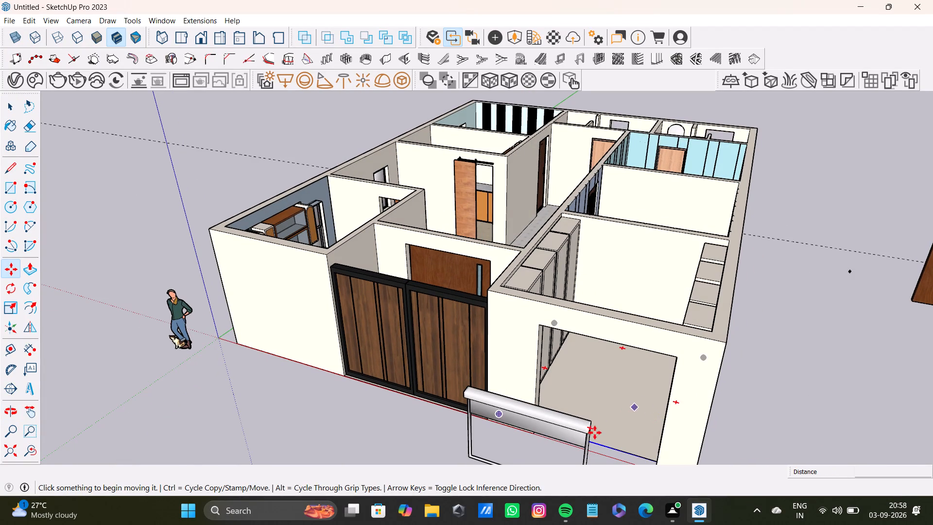
pyautogui.click(587, 433)
pyautogui.scroll(8, 640, 377)
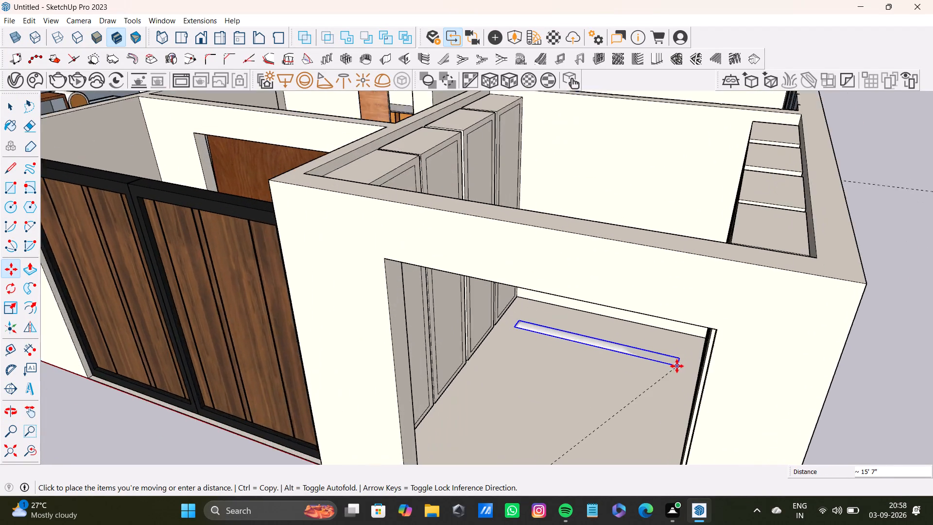
pyautogui.scroll(-7, 617, 417)
pyautogui.keyDown('shift'); pyautogui.moveTo(614, 422); pyautogui.dragTo(614, 331, button='middle'); pyautogui.keyUp('shift')
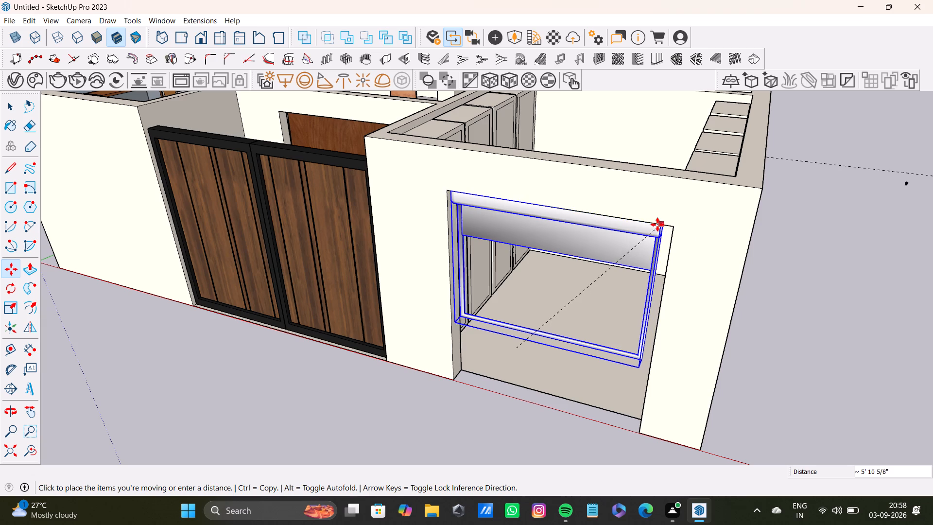
pyautogui.click(655, 225)
# Scale the shutter's width so it spans the full width of the room opening.
pyautogui.moveTo(659, 275); pyautogui.dragTo(645, 277, button='middle')
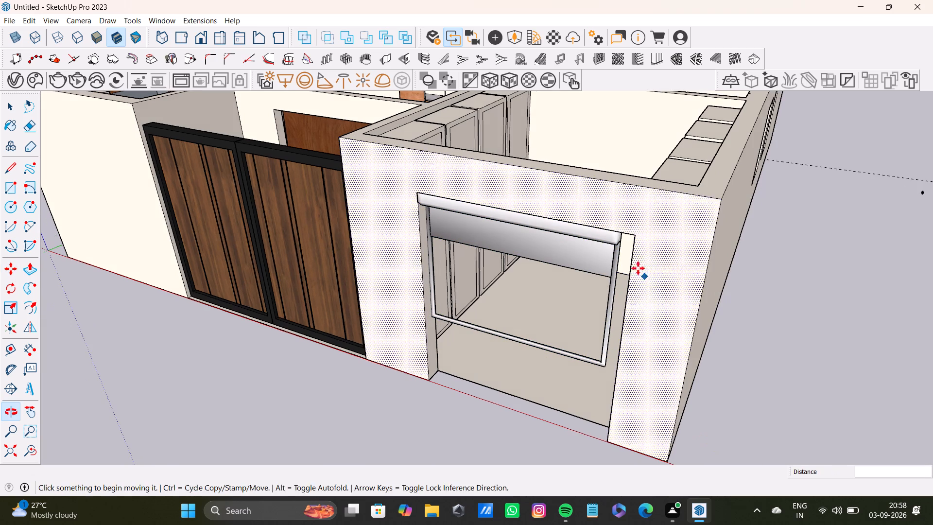
pyautogui.press('s')
pyautogui.scroll(1, 605, 254)
pyautogui.press('s')
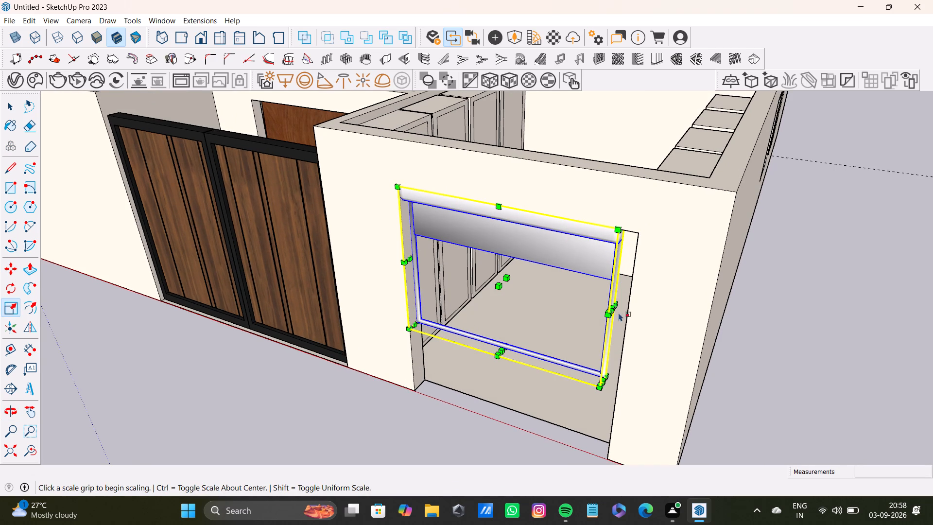
pyautogui.moveTo(615, 308); pyautogui.dragTo(634, 313)
pyautogui.press('space')
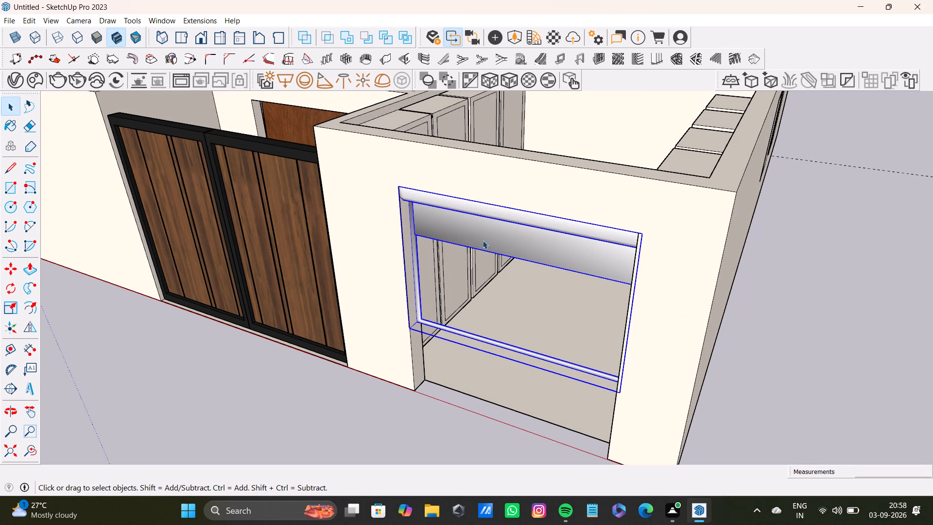
# Scale the shutter's depth outward by a factor of 1.63, then deselect it.
pyautogui.moveTo(499, 254); pyautogui.dragTo(472, 288, button='middle')
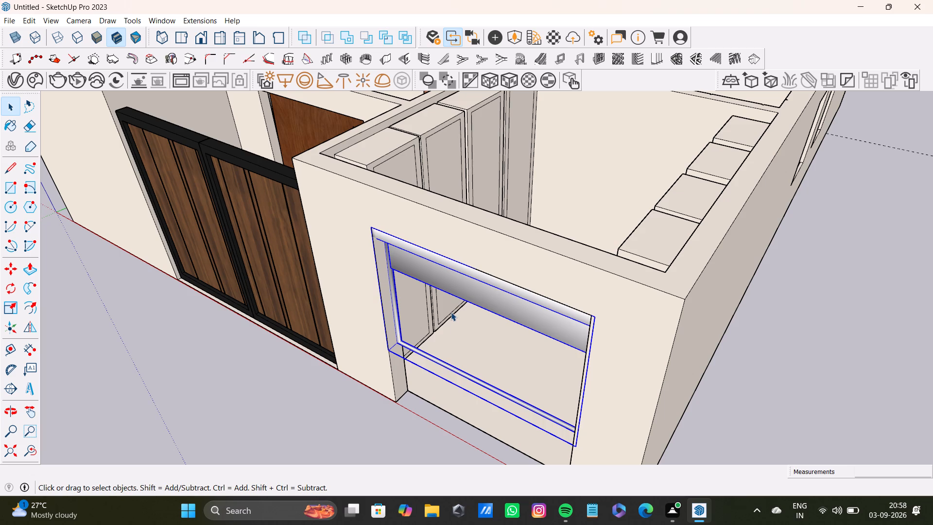
pyautogui.press('s')
pyautogui.moveTo(473, 338); pyautogui.dragTo(471, 342)
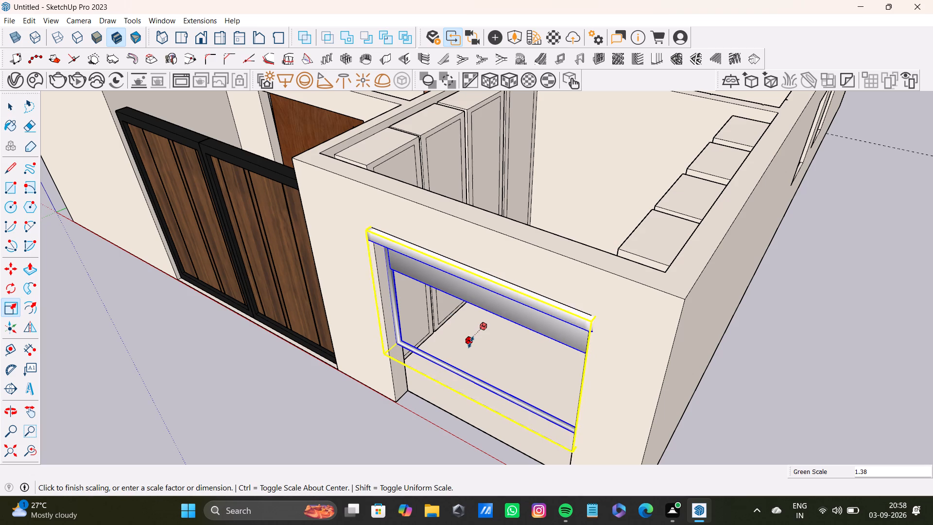
pyautogui.moveTo(471, 342); pyautogui.dragTo(469, 346)
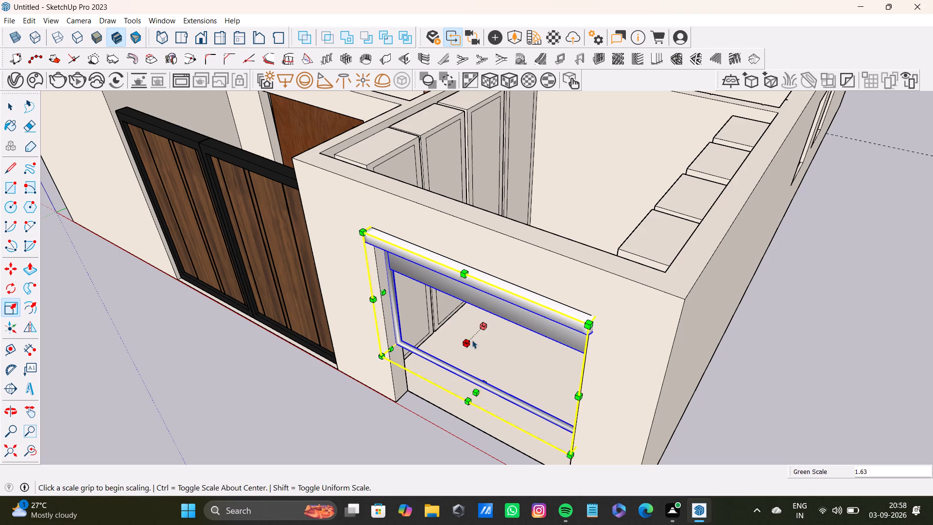
pyautogui.press('space')
pyautogui.click(815, 348)
# Scale the shutter's height downward by a factor of about 1.53 so it reaches the floor of the opening, then deselect it.
pyautogui.scroll(-4, 432, 353)
pyautogui.moveTo(419, 364); pyautogui.dragTo(621, 333, button='middle')
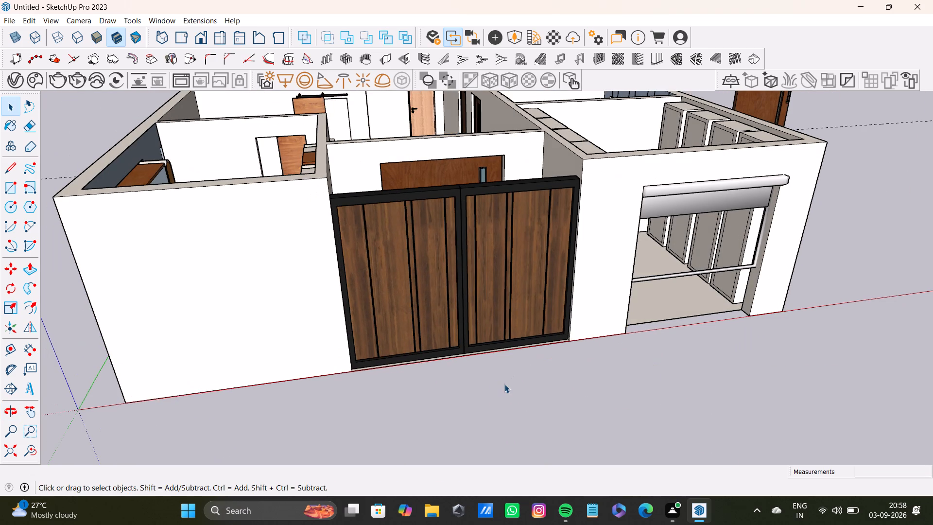
pyautogui.click(504, 384)
pyautogui.press('s')
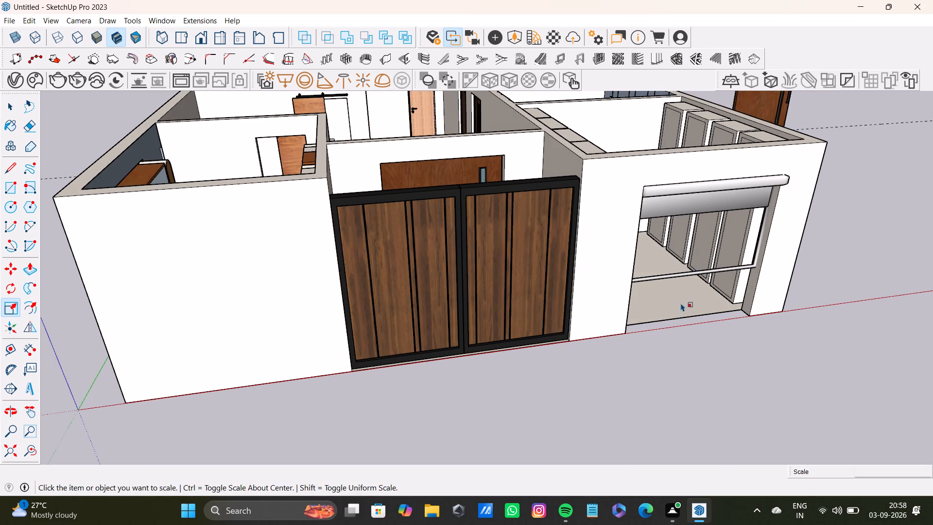
pyautogui.moveTo(678, 302); pyautogui.dragTo(548, 309, button='middle')
pyautogui.click(554, 240)
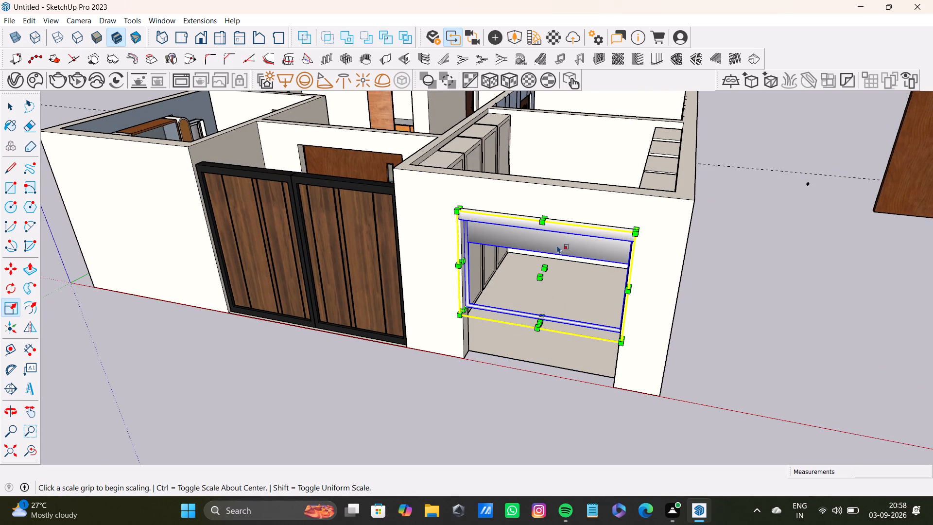
pyautogui.press('s')
pyautogui.moveTo(544, 323); pyautogui.dragTo(546, 332)
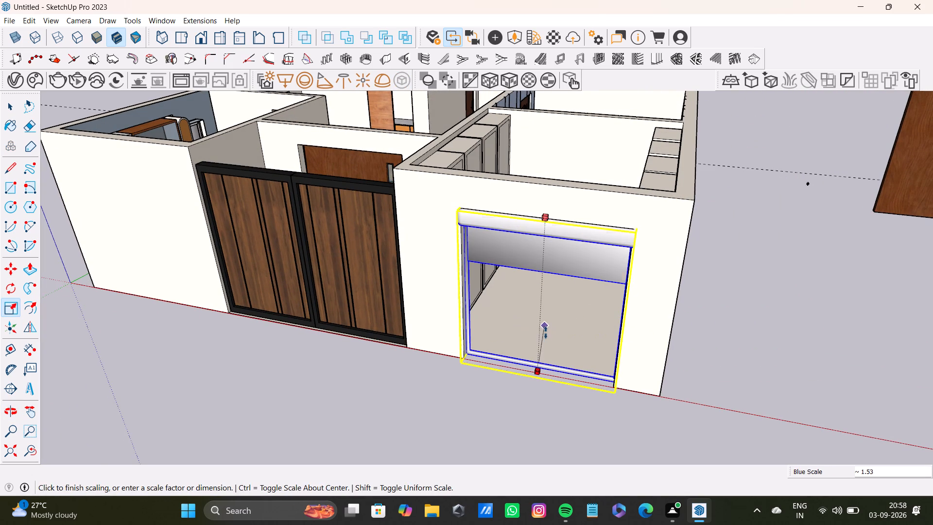
pyautogui.moveTo(546, 332); pyautogui.dragTo(547, 337)
pyautogui.press('space')
pyautogui.click(777, 303)
pyautogui.moveTo(538, 301); pyautogui.dragTo(605, 297, button='middle')
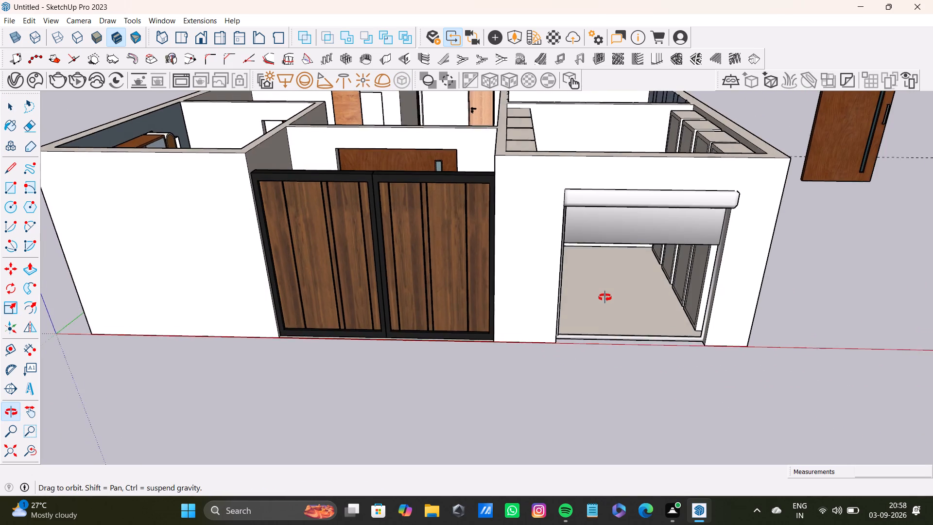
pyautogui.moveTo(605, 297); pyautogui.dragTo(580, 308, button='middle')
pyautogui.press('space')
pyautogui.click(806, 300)
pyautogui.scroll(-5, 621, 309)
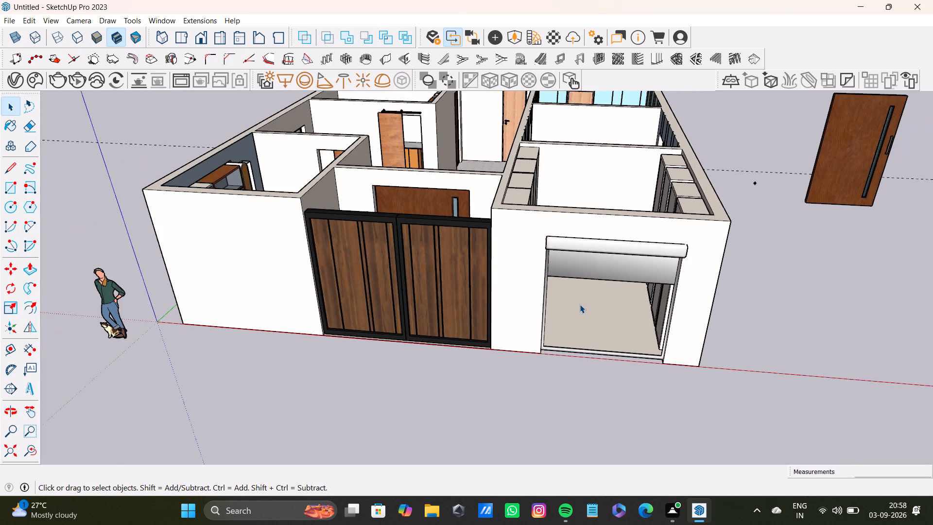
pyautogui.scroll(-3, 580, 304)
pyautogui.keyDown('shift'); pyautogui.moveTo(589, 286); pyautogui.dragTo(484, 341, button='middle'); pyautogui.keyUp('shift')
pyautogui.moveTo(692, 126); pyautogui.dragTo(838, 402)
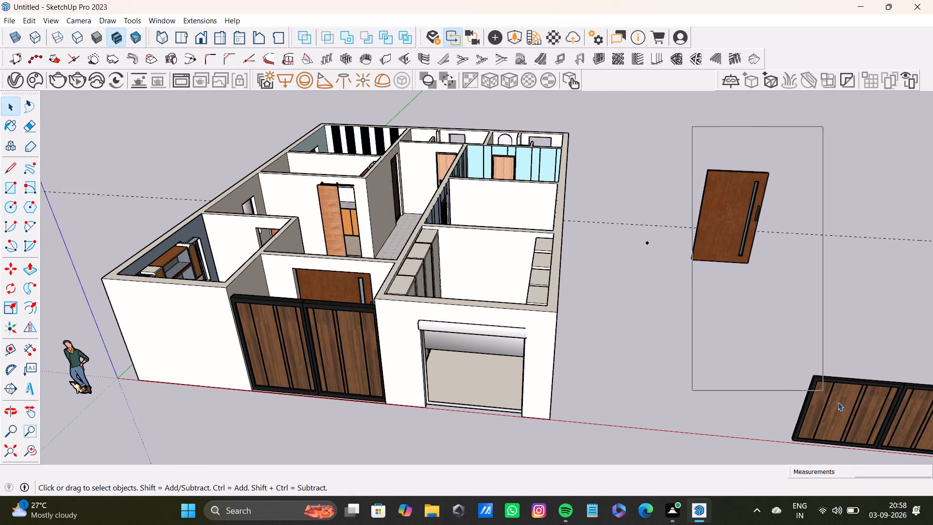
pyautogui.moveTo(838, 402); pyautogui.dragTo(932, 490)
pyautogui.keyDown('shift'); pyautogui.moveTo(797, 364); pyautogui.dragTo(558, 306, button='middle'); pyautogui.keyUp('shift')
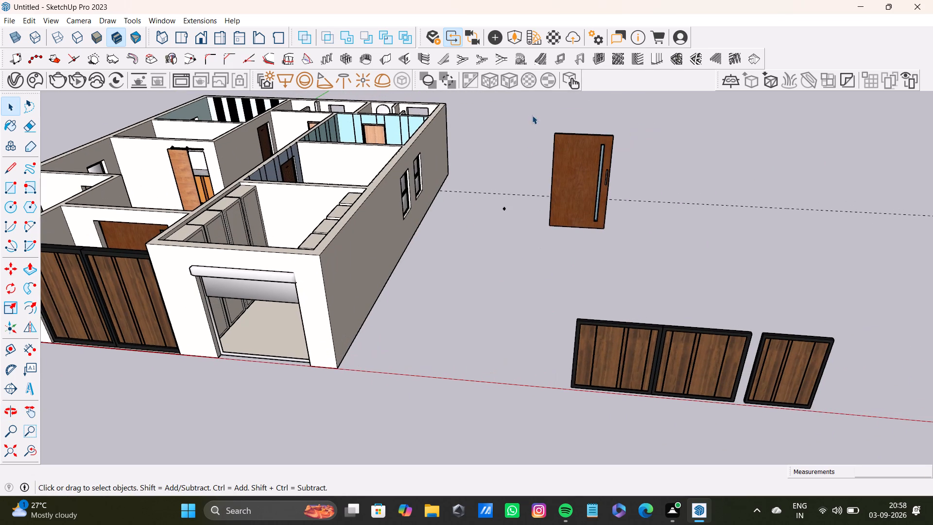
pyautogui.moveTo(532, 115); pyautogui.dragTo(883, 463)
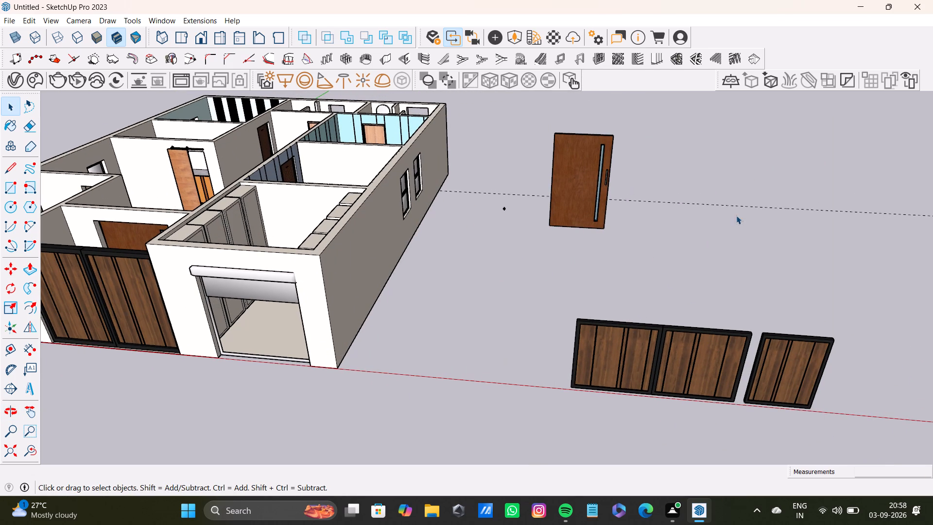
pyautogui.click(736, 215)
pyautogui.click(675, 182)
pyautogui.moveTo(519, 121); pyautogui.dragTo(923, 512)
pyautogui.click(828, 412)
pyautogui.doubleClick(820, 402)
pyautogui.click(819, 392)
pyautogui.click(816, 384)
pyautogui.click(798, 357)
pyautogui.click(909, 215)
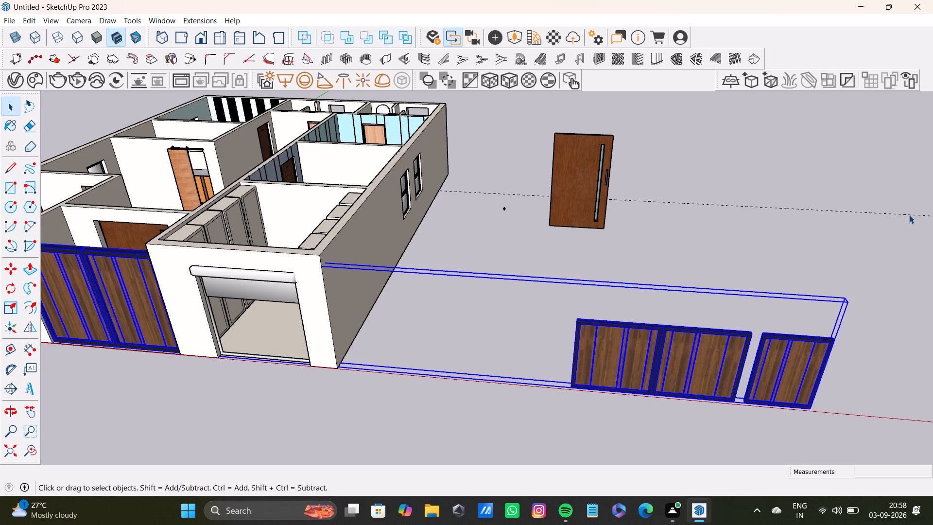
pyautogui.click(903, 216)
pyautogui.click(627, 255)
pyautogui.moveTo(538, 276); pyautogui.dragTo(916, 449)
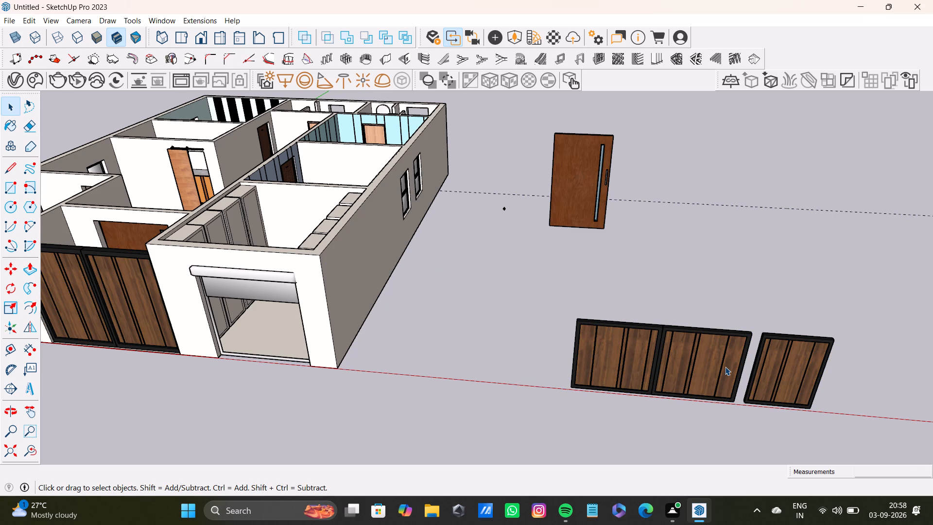
# Open the gate component down to the middle spare panel standing outside the house and delete that panel's contents.
pyautogui.tripleClick(725, 363)
pyautogui.click(725, 363)
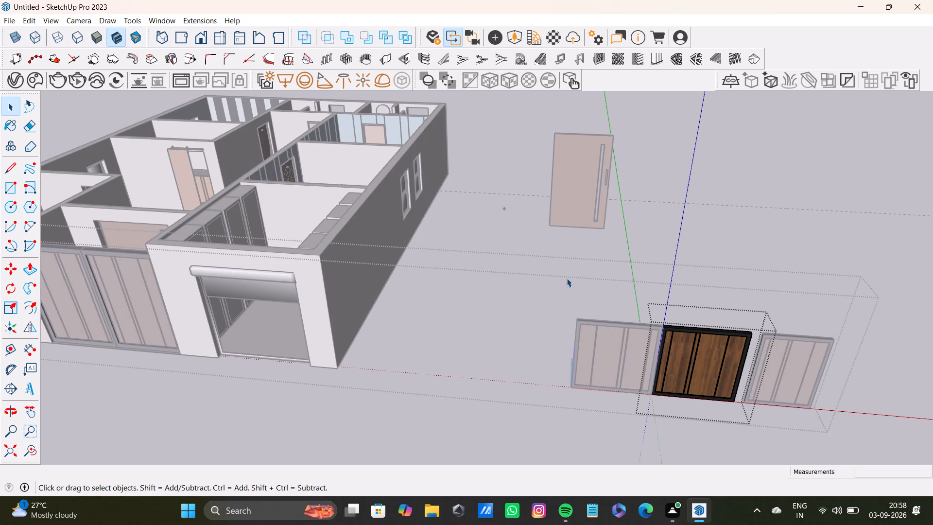
pyautogui.press('Delete')
pyautogui.scroll(-8, 560, 325)
pyautogui.moveTo(564, 288); pyautogui.dragTo(795, 434)
pyautogui.press('Delete')
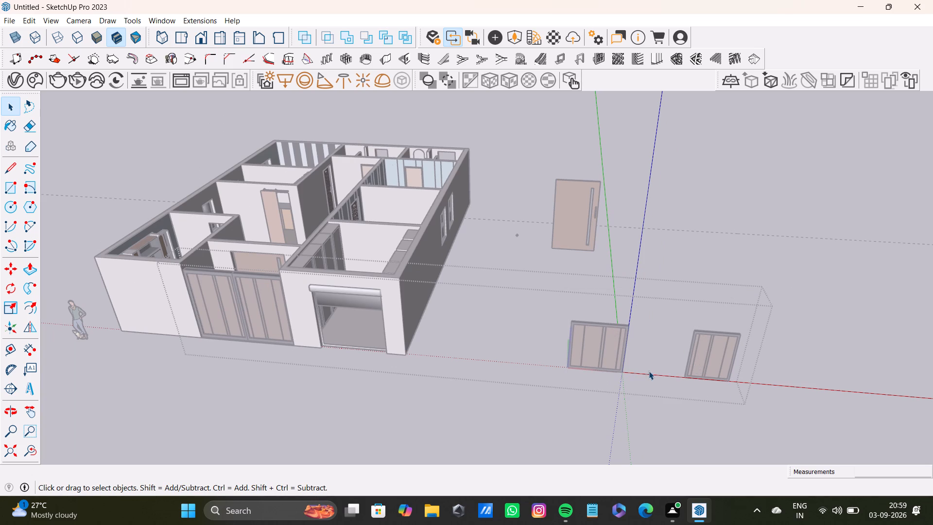
# Delete the two remaining spare gate panels outside the house, keeping the fitted gate, and leave the gate component.
pyautogui.moveTo(537, 263); pyautogui.dragTo(702, 427)
pyautogui.click(754, 262)
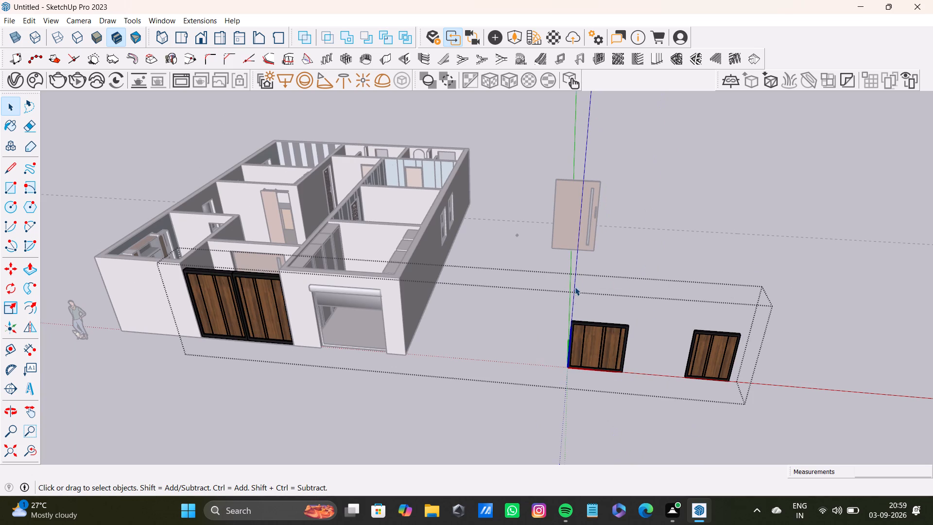
pyautogui.moveTo(557, 289); pyautogui.dragTo(671, 417)
pyautogui.press('Delete')
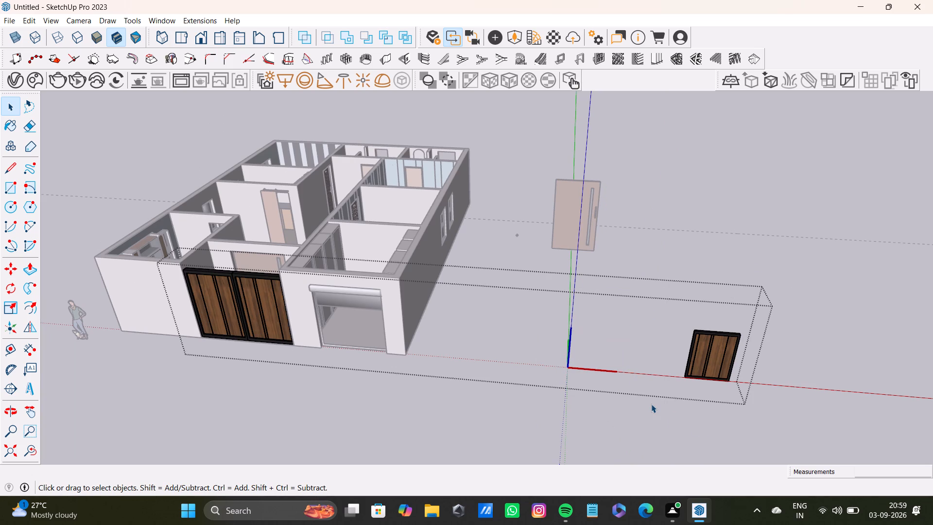
pyautogui.moveTo(651, 306); pyautogui.dragTo(829, 469)
pyautogui.press('Delete')
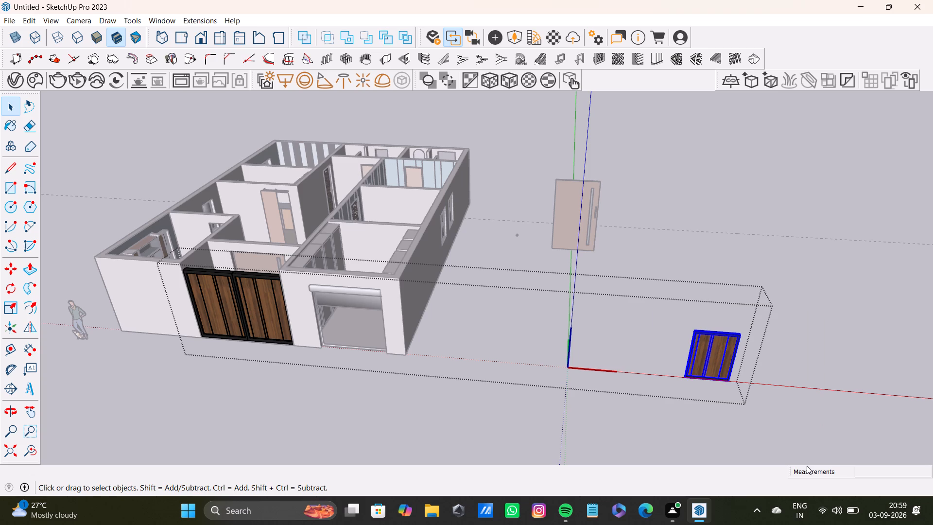
pyautogui.click(726, 292)
pyautogui.press('space')
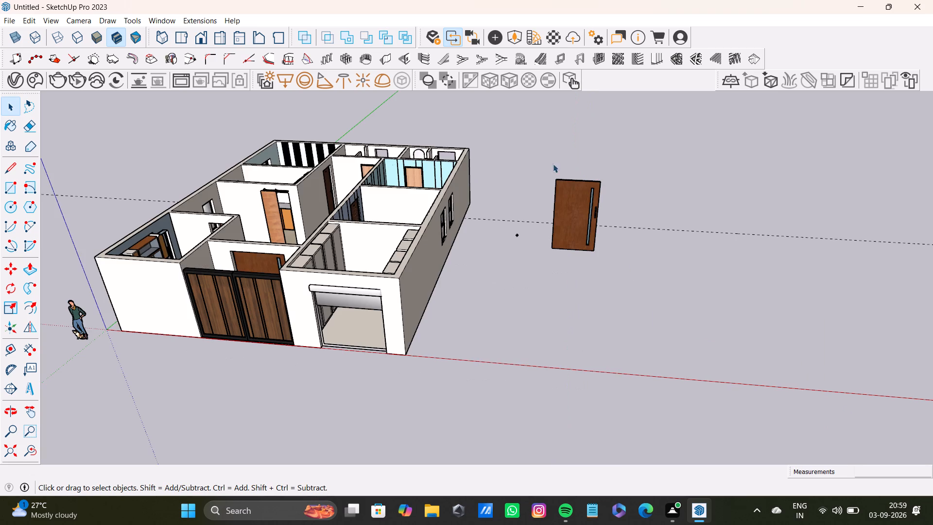
# Delete the spare wooden door standing beside the house.
pyautogui.moveTo(540, 146); pyautogui.dragTo(640, 290)
pyautogui.click(587, 193)
pyautogui.click(587, 193)
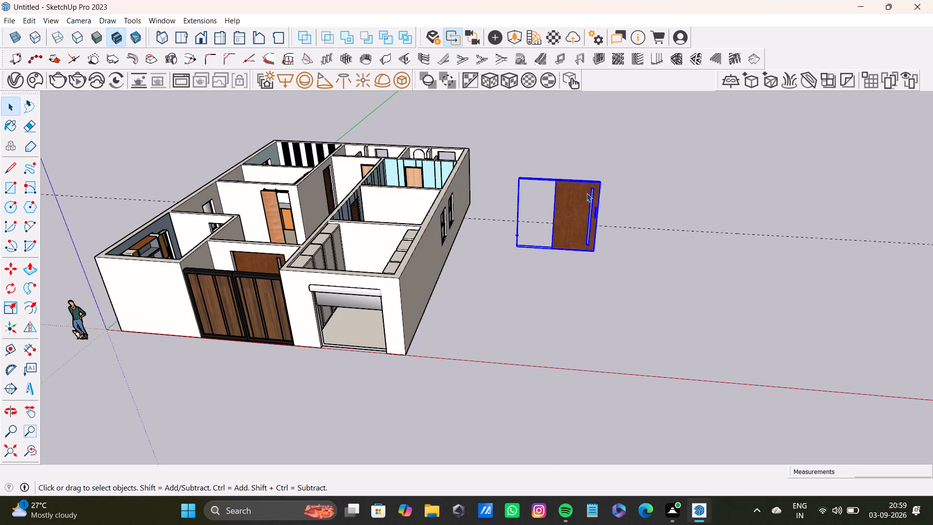
pyautogui.press('Delete')
pyautogui.press('space')
pyautogui.click(570, 195)
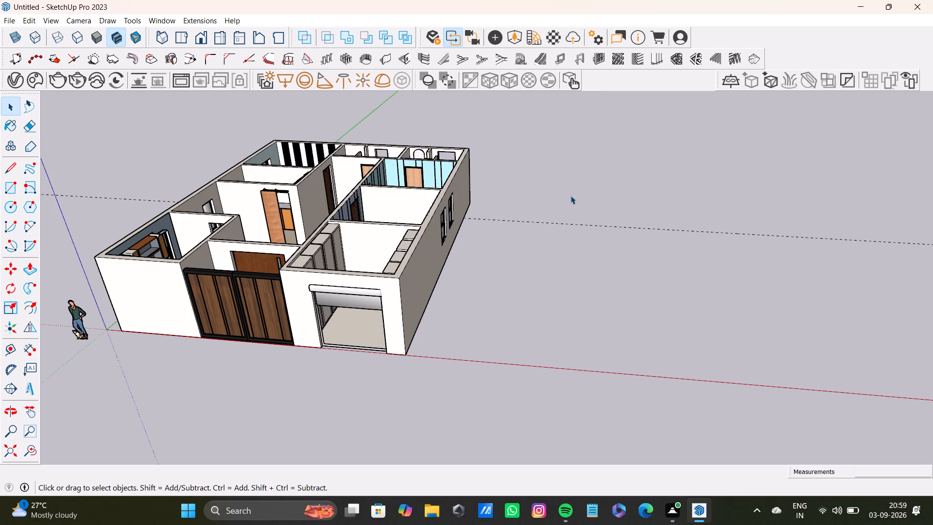
# Start saving the model and replace the file name with 3sep.
pyautogui.scroll(-4, 424, 270)
pyautogui.keyDown('shift'); pyautogui.moveTo(301, 266); pyautogui.dragTo(514, 352, button='middle'); pyautogui.keyUp('shift')
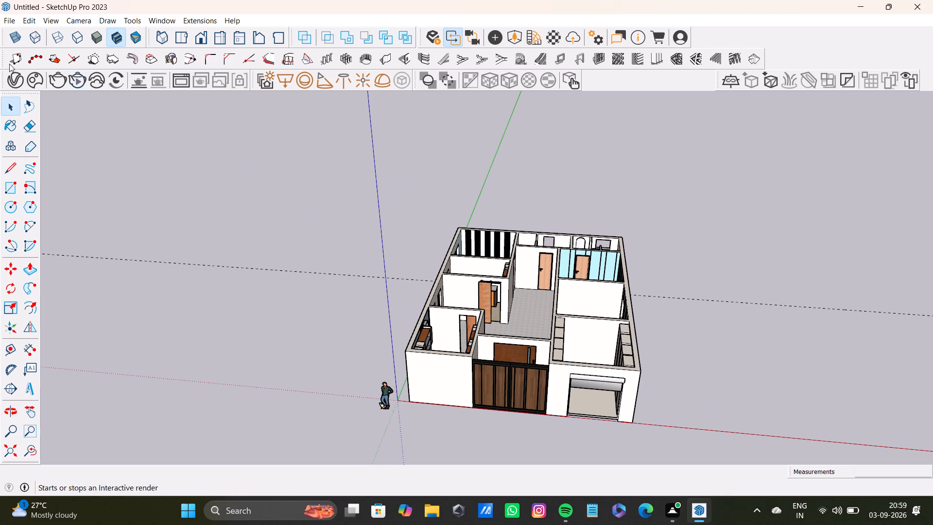
pyautogui.click(5, 15)
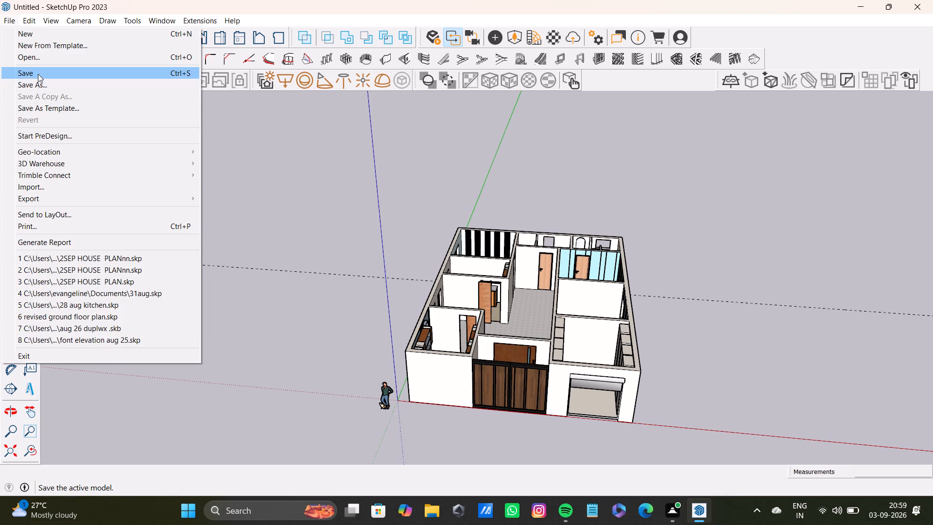
pyautogui.click(38, 74)
pyautogui.click(265, 271)
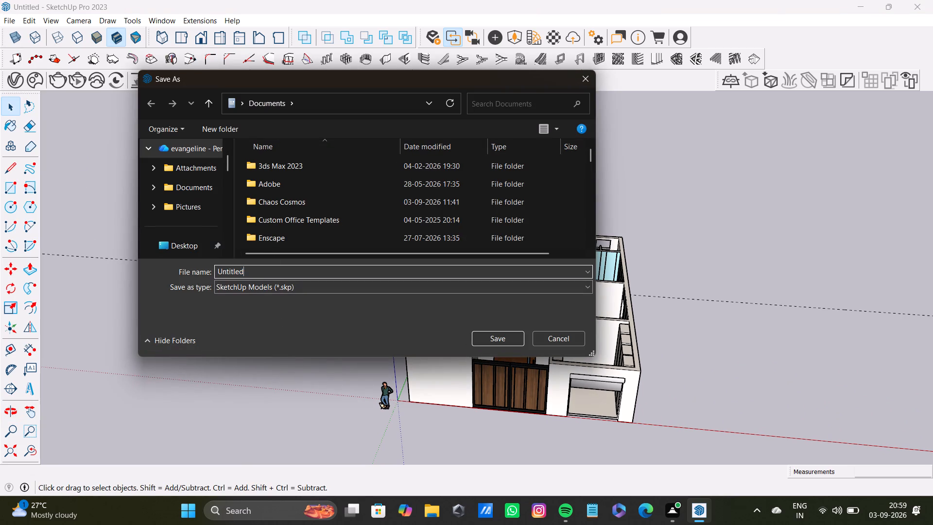
pyautogui.press('BackSpace')
pyautogui.press('BackSpace')
pyautogui.press('BackSpace')
pyautogui.press('BackSpace')
pyautogui.press('BackSpace')
pyautogui.press('BackSpace')
pyautogui.press('BackSpace')
pyautogui.press('BackSpace')
pyautogui.press('BackSpace')
pyautogui.press('BackSpace')
pyautogui.press('BackSpace')
pyautogui.press('BackSpace')
pyautogui.press('BackSpace')
pyautogui.press('BackSpace')
pyautogui.press('BackSpace')
pyautogui.press('BackSpace')
pyautogui.press('BackSpace')
pyautogui.press('BackSpace')
pyautogui.press('BackSpace')
pyautogui.write('3sep')
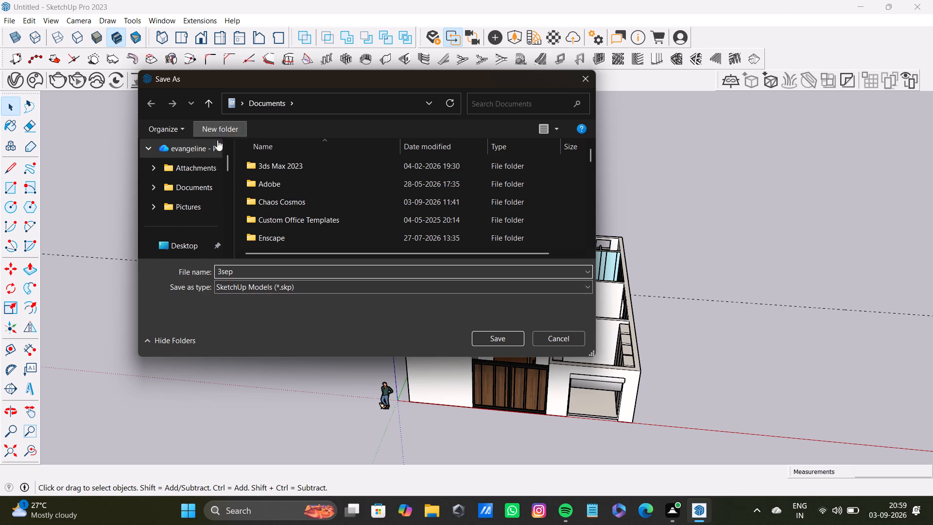
# Choose the sketchup sheets folder as the save location.
pyautogui.scroll(-2, 179, 208)
pyautogui.scroll(2, 185, 192)
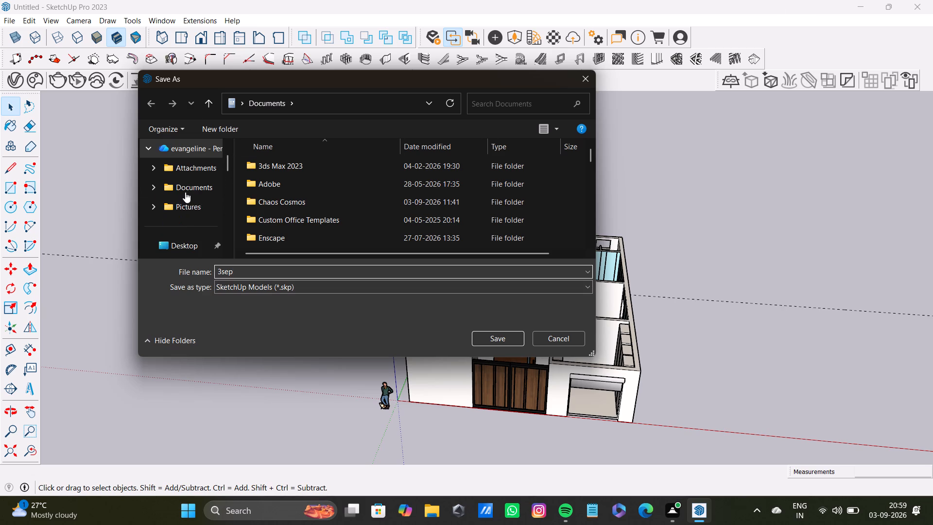
pyautogui.scroll(-2, 259, 208)
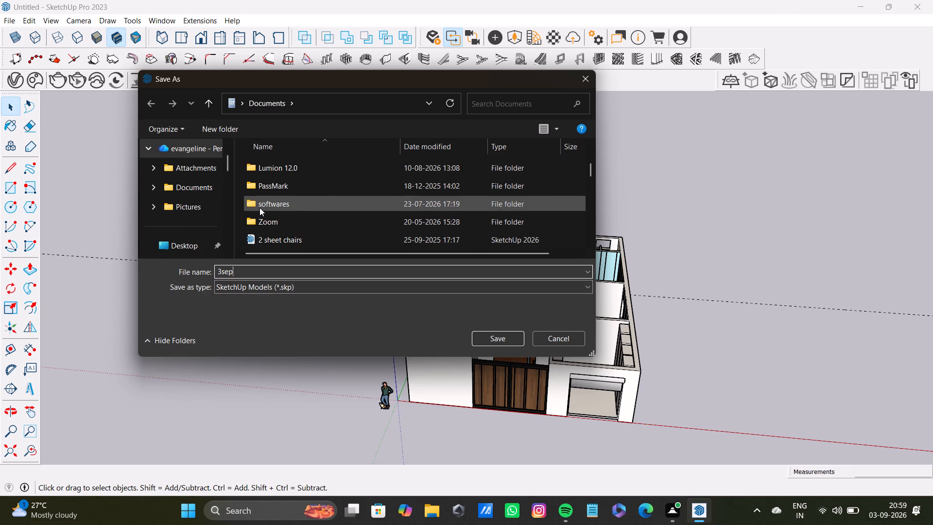
pyautogui.scroll(-5, 259, 208)
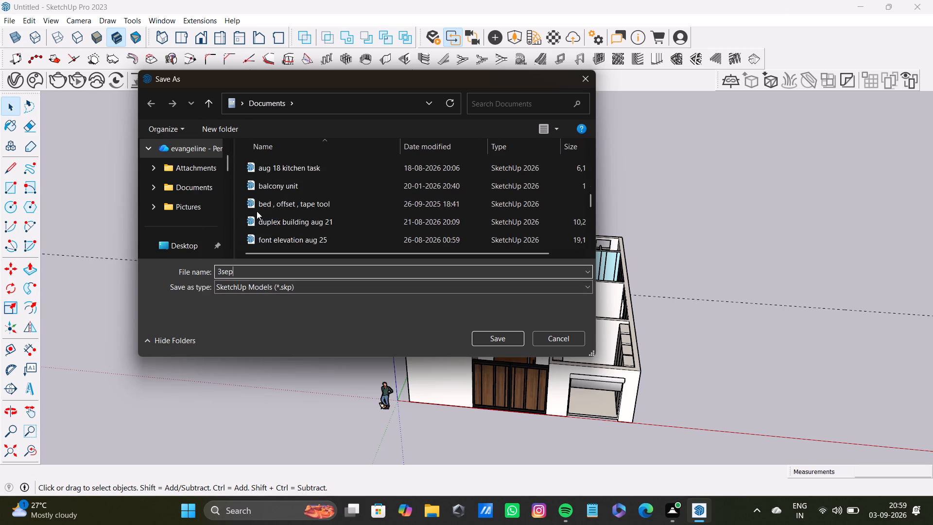
pyautogui.scroll(-12, 257, 211)
pyautogui.scroll(5, 233, 230)
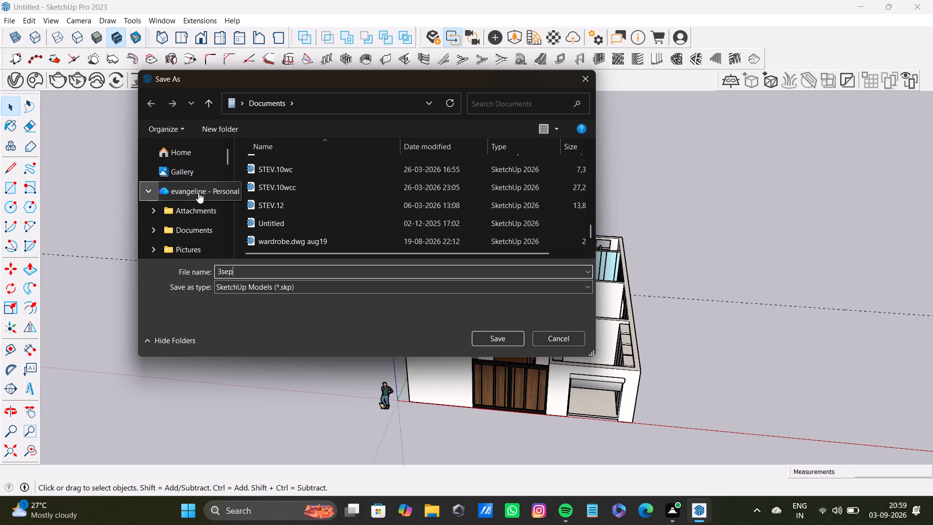
pyautogui.scroll(-4, 197, 225)
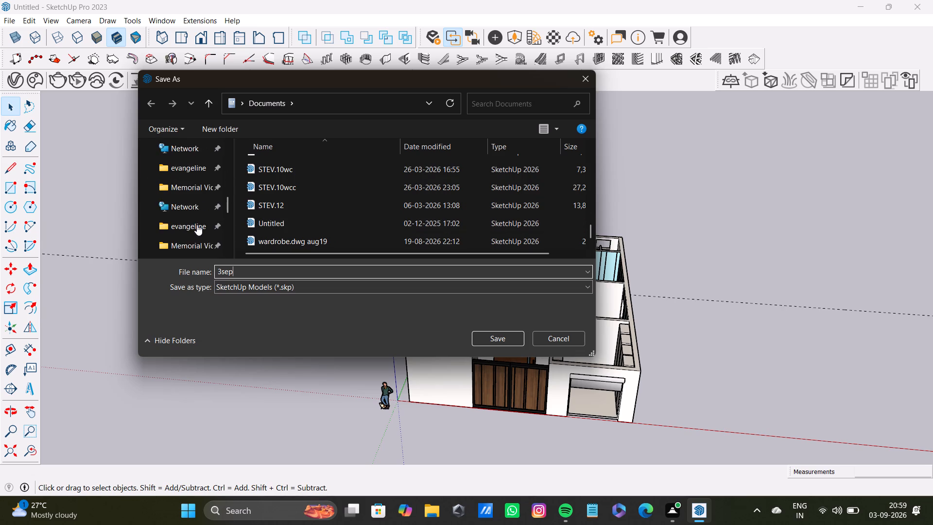
pyautogui.scroll(-2, 197, 225)
pyautogui.click(199, 222)
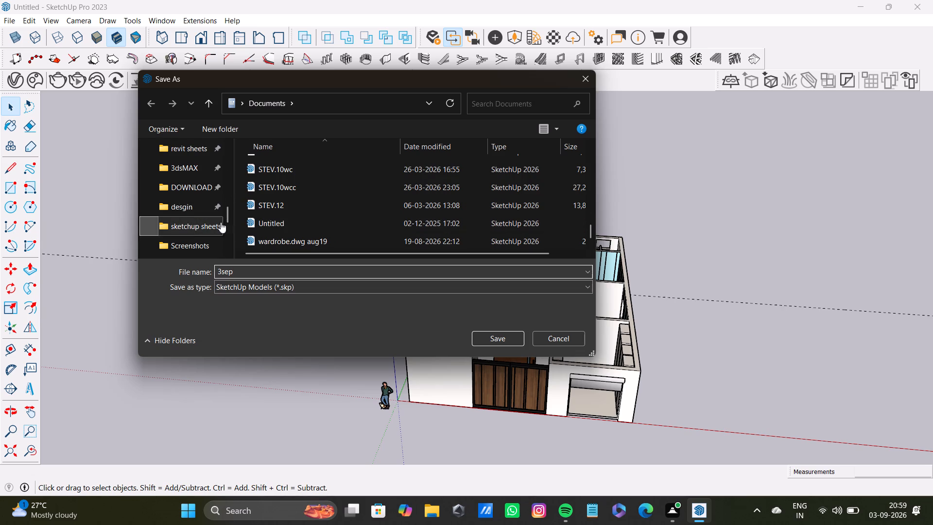
# Extend the file name to 3sep ground floor housre and save the model in the sketchup sheets folder.
pyautogui.click(273, 270)
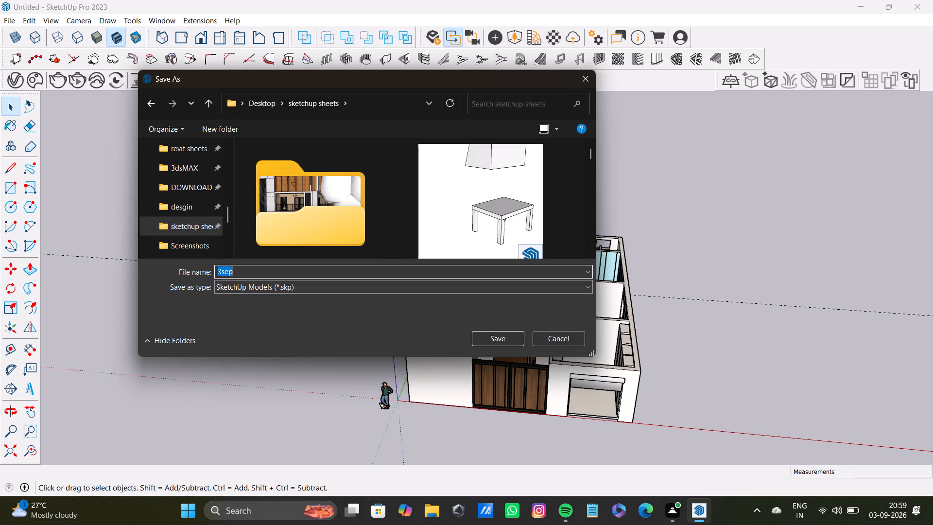
pyautogui.click(285, 269)
pyautogui.press('space')
pyautogui.write('groun')
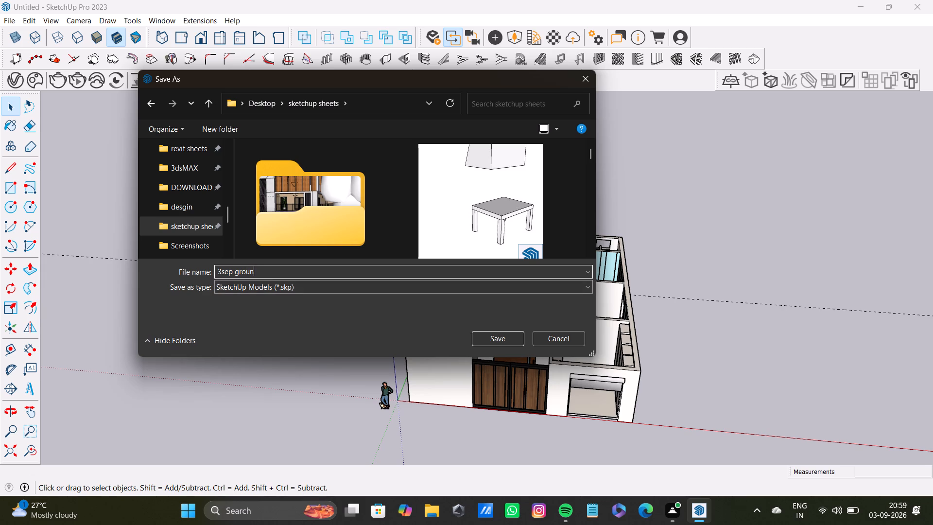
pyautogui.write('d floor')
pyautogui.press('space')
pyautogui.write('hou')
pyautogui.write('sr')
pyautogui.press('space')
pyautogui.press('BackSpace')
pyautogui.press('e')
pyautogui.press('Return')
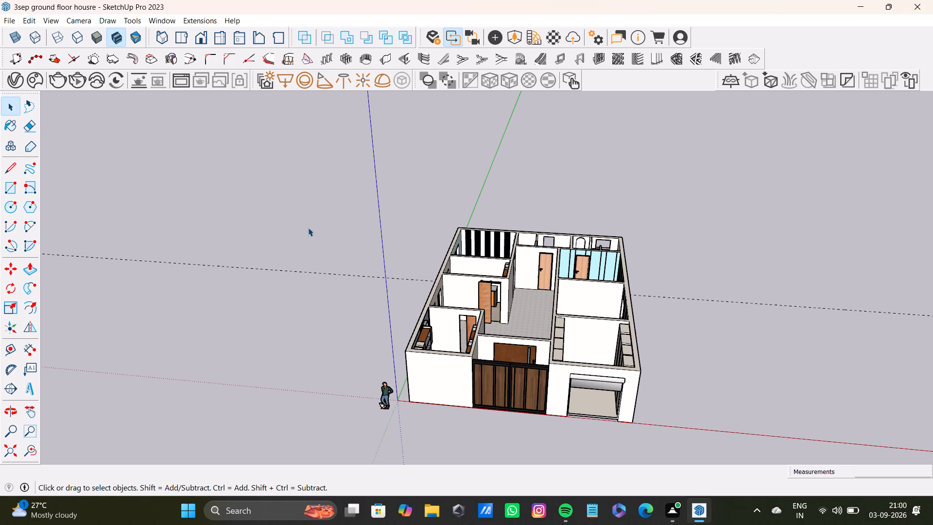
# Paint the back wall of the front room behind the shutter with 0009_Linen from the Colors-Named materials.
pyautogui.click(671, 306)
pyautogui.click(445, 375)
pyautogui.click(7, 120)
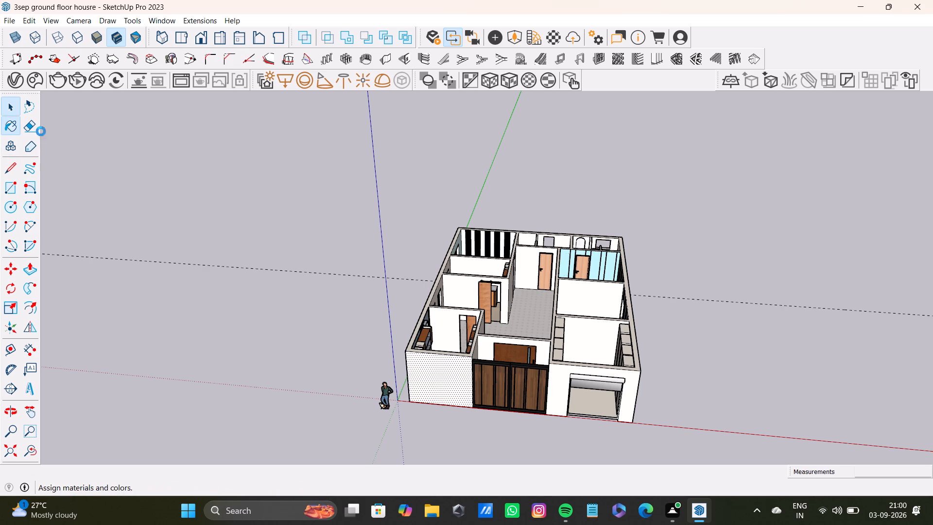
pyautogui.click(211, 212)
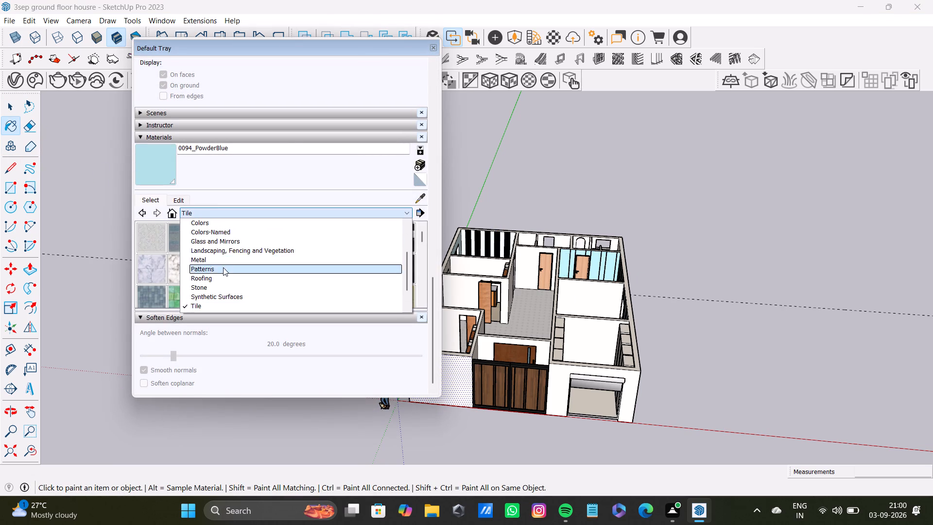
pyautogui.click(225, 234)
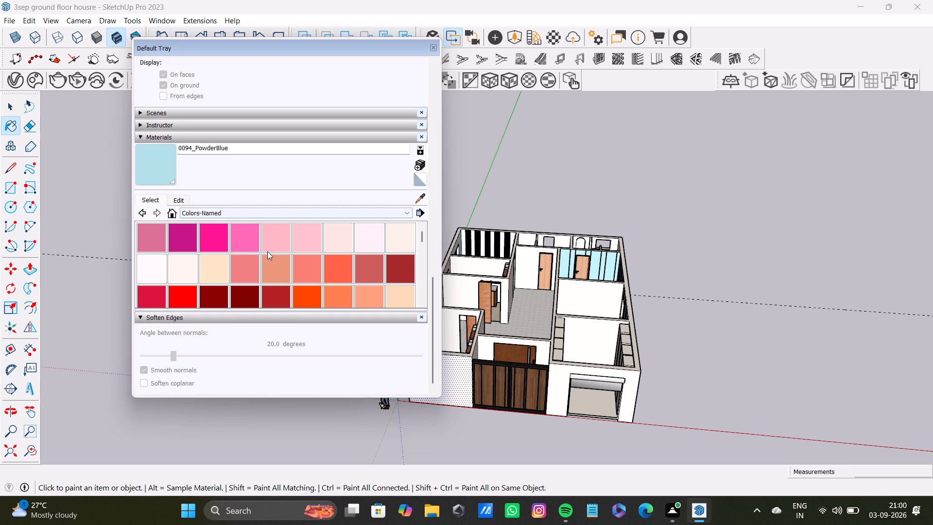
pyautogui.click(365, 242)
pyautogui.click(399, 247)
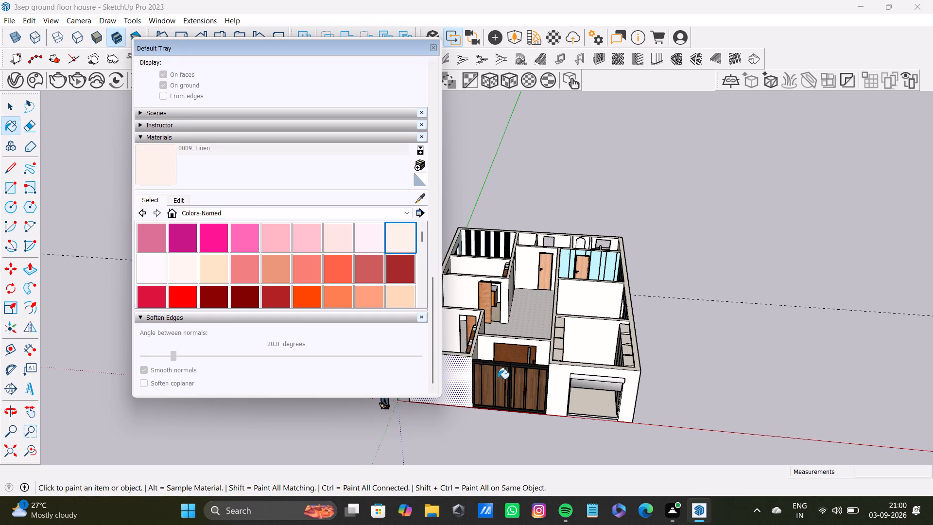
pyautogui.click(586, 330)
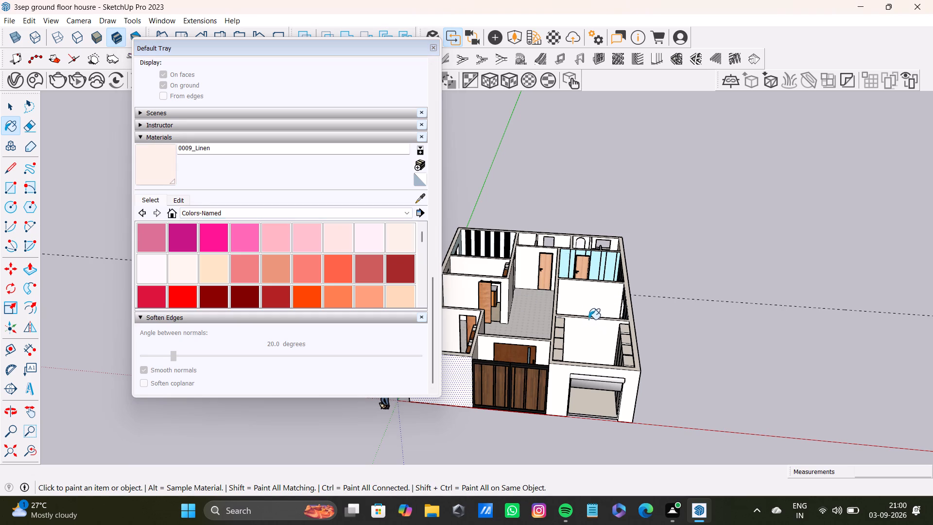
pyautogui.moveTo(583, 370); pyautogui.dragTo(689, 298, button='middle')
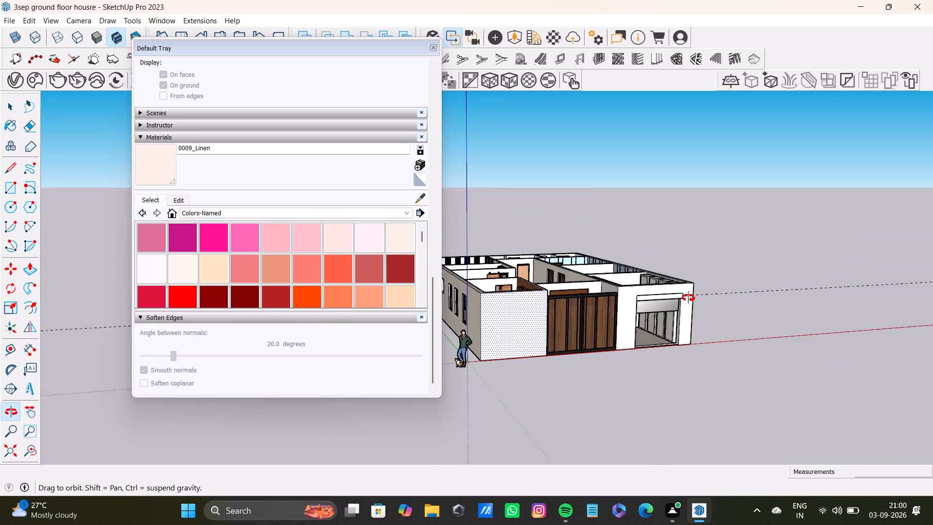
pyautogui.moveTo(689, 298); pyautogui.dragTo(704, 490, button='middle')
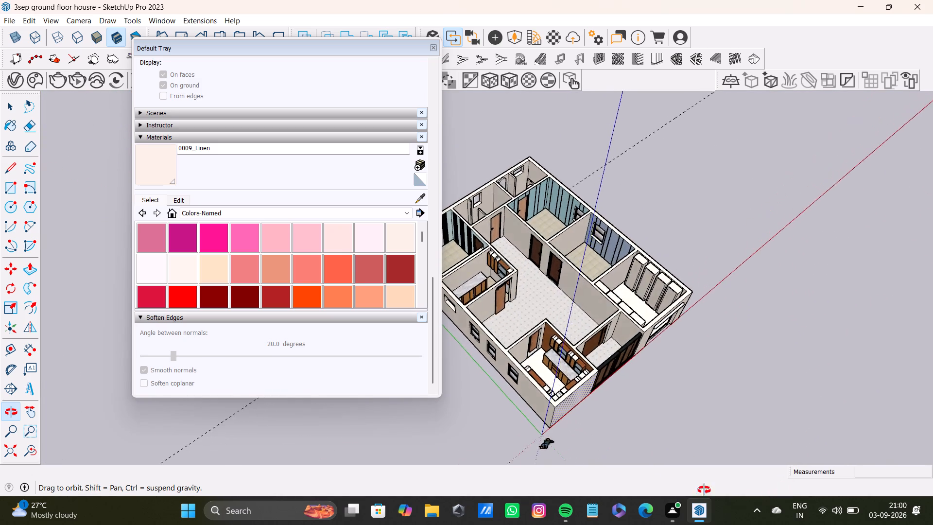
pyautogui.moveTo(704, 490); pyautogui.dragTo(583, 463, button='middle')
pyautogui.scroll(7, 554, 332)
pyautogui.scroll(-10, 543, 316)
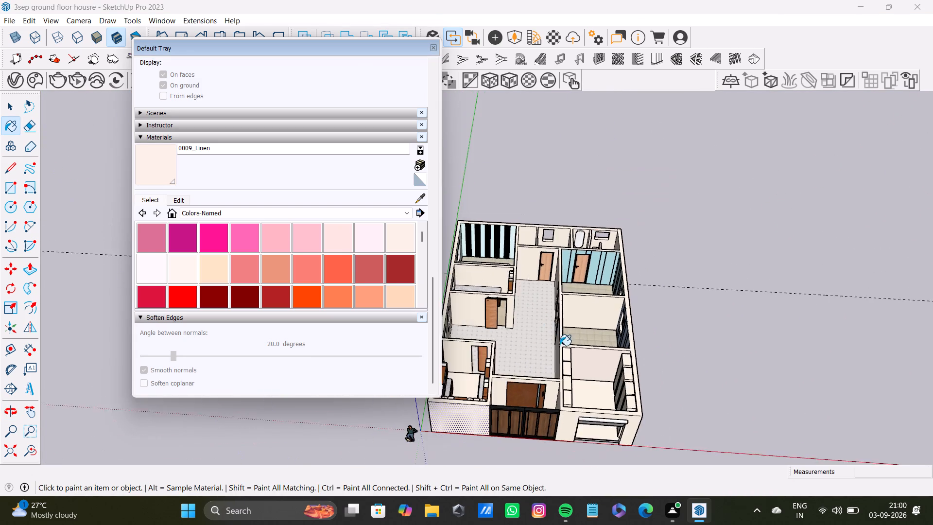
pyautogui.moveTo(580, 373); pyautogui.dragTo(581, 325, button='middle')
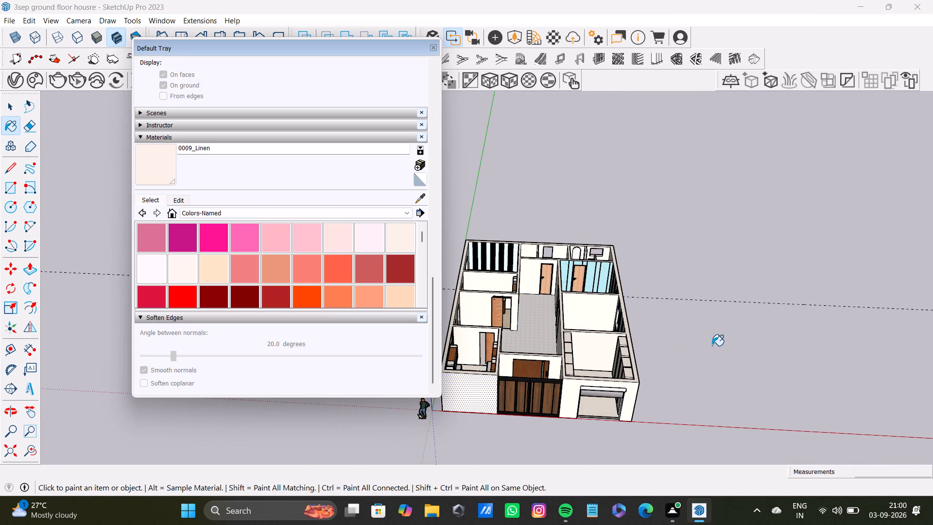
pyautogui.press('space')
pyautogui.click(434, 50)
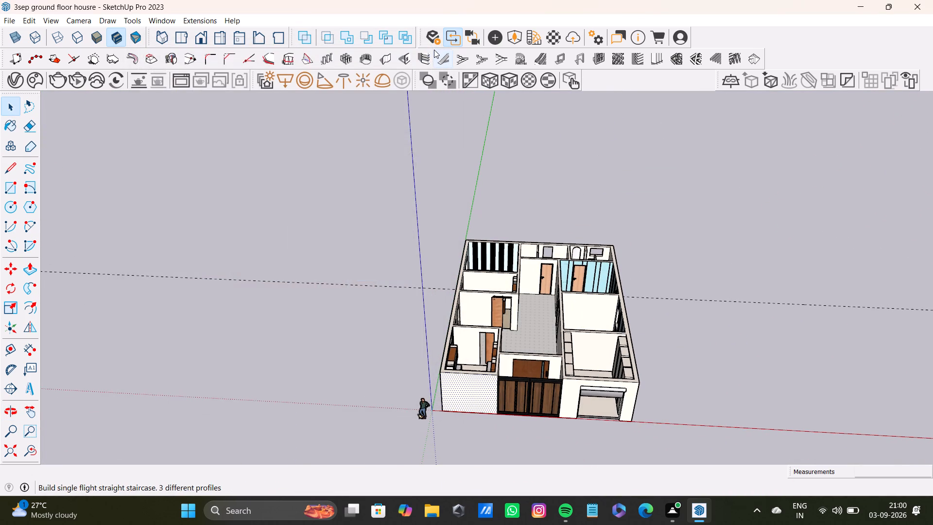
# Examine the kitchen cabinets, counter and window, along with the windows of the adjoining hall.
pyautogui.scroll(9, 440, 357)
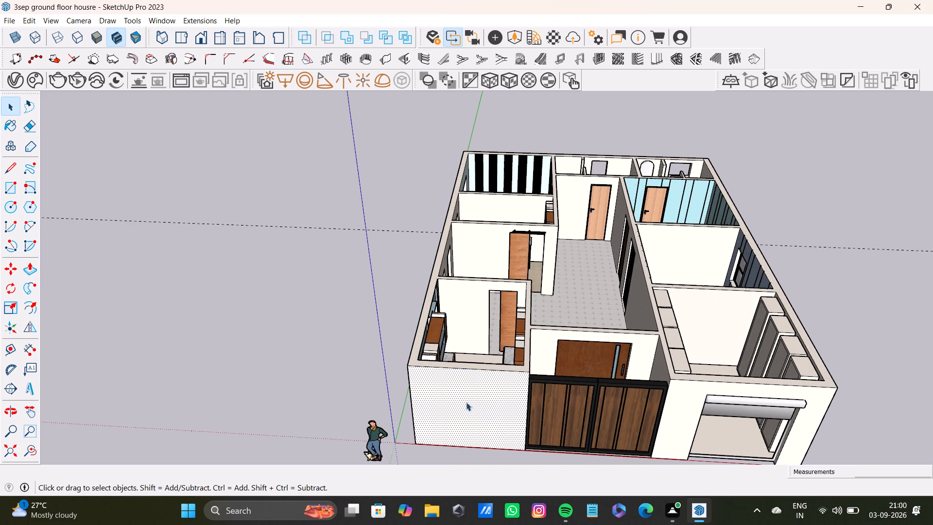
pyautogui.moveTo(481, 385); pyautogui.dragTo(307, 430, button='middle')
pyautogui.scroll(8, 325, 305)
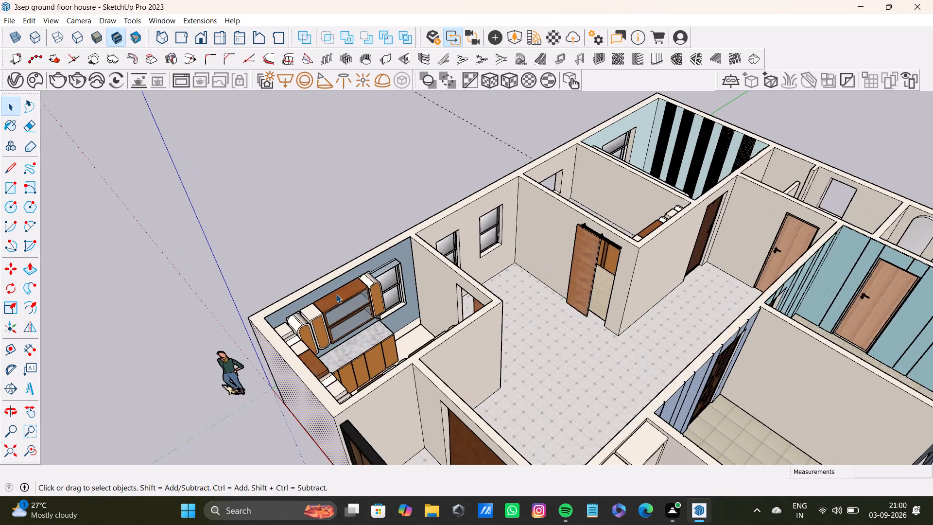
pyautogui.scroll(12, 336, 294)
pyautogui.moveTo(513, 311); pyautogui.dragTo(383, 384, button='middle')
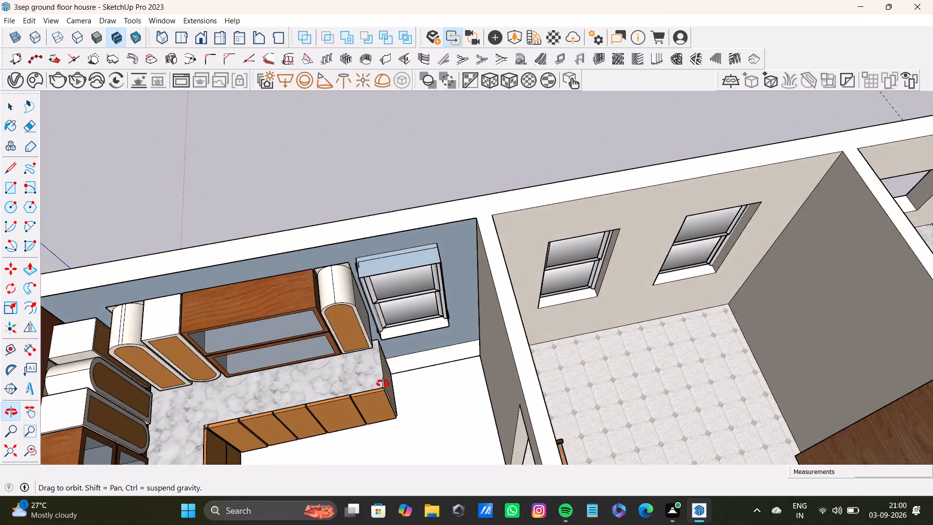
pyautogui.moveTo(383, 384); pyautogui.dragTo(374, 256, button='middle')
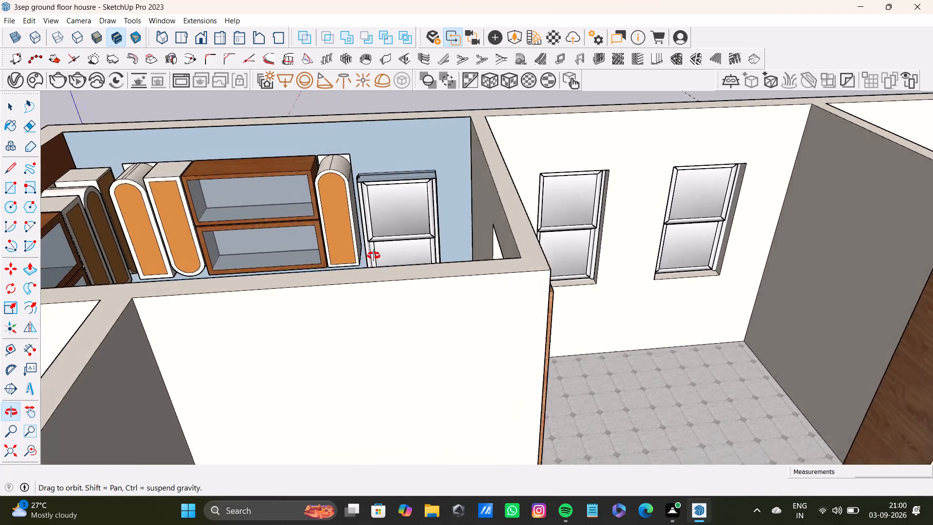
pyautogui.moveTo(374, 256); pyautogui.dragTo(432, 310, button='middle')
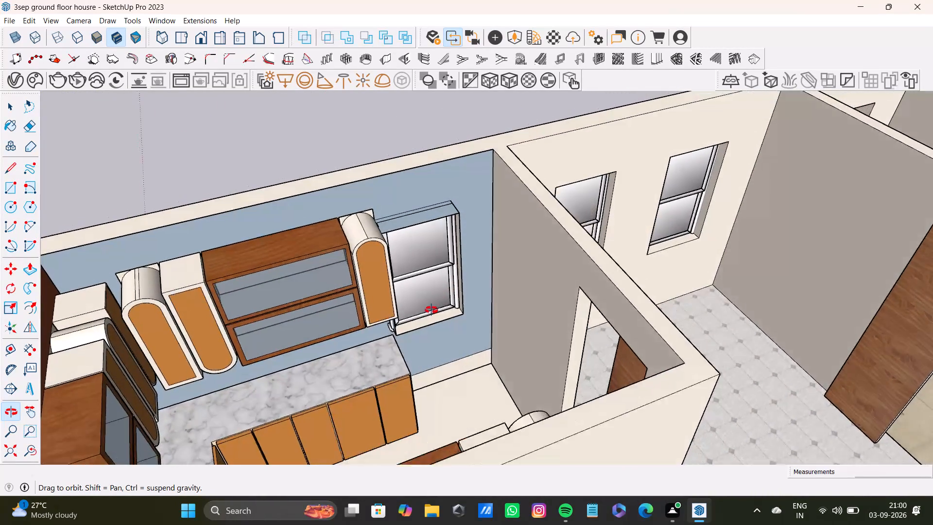
pyautogui.moveTo(432, 310); pyautogui.dragTo(406, 351, button='middle')
pyautogui.scroll(3, 387, 274)
pyautogui.moveTo(384, 252); pyautogui.dragTo(366, 308, button='middle')
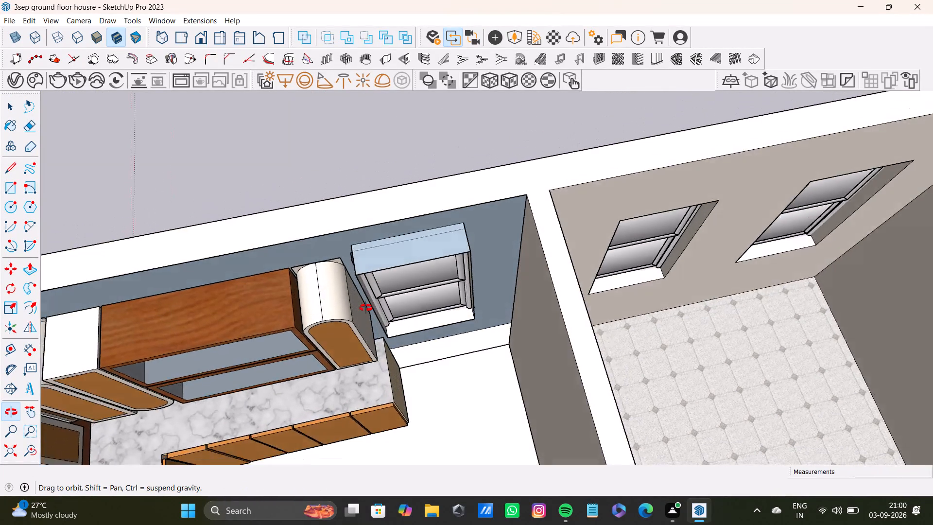
pyautogui.moveTo(366, 308); pyautogui.dragTo(196, 260, button='middle')
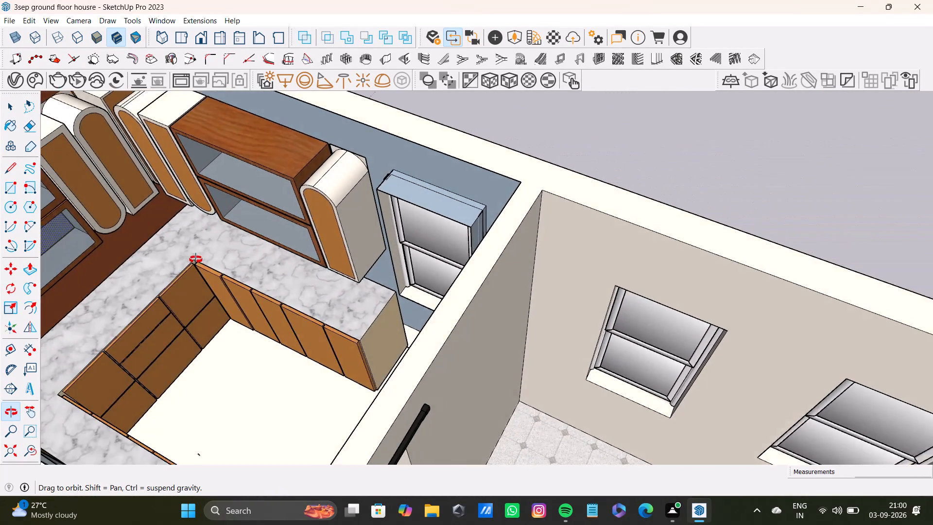
pyautogui.moveTo(196, 260); pyautogui.dragTo(193, 261, button='middle')
pyautogui.scroll(-8, 206, 259)
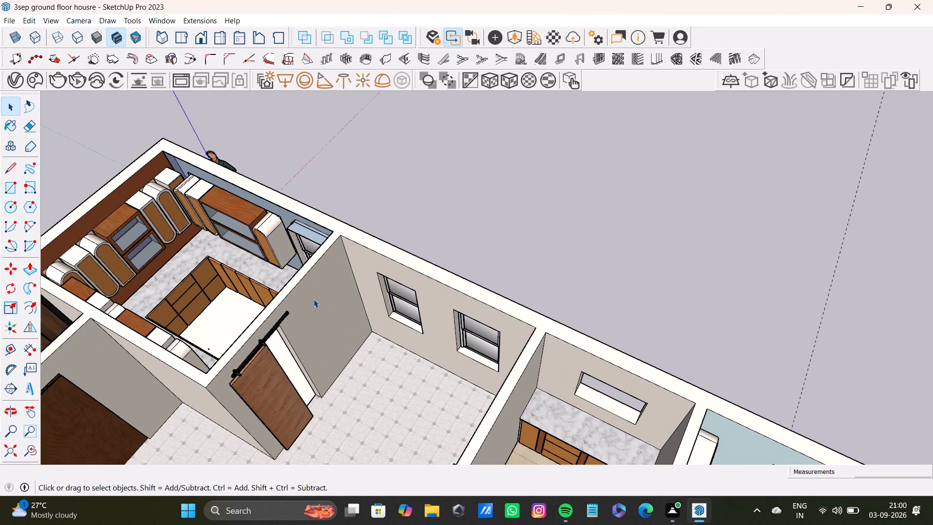
# Examine the whole house from several sides, checking the rooms, doors, windows and wall openings.
pyautogui.scroll(-14, 315, 317)
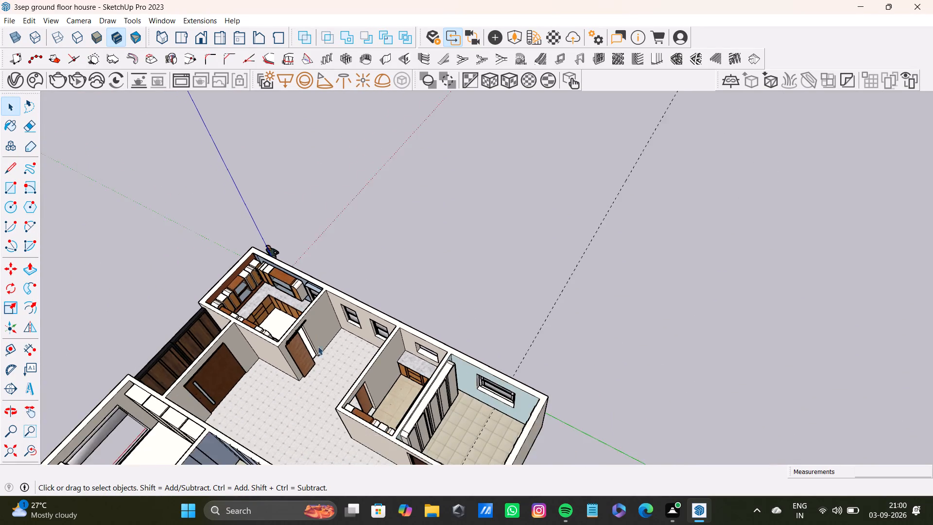
pyautogui.moveTo(324, 358); pyautogui.dragTo(822, 334, button='middle')
pyautogui.scroll(-3, 811, 348)
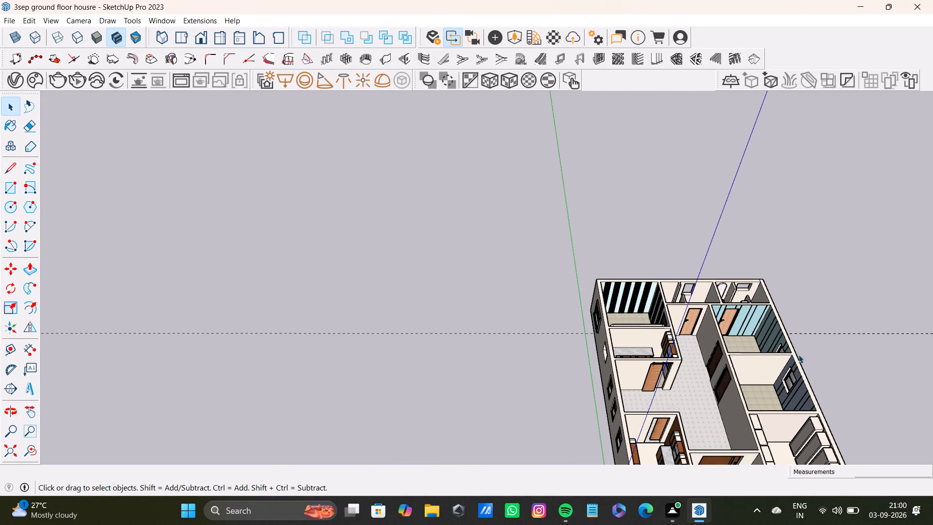
pyautogui.keyDown('shift'); pyautogui.moveTo(778, 355); pyautogui.dragTo(527, 289, button='middle'); pyautogui.keyUp('shift')
pyautogui.scroll(5, 574, 359)
pyautogui.moveTo(549, 358); pyautogui.dragTo(491, 309, button='middle')
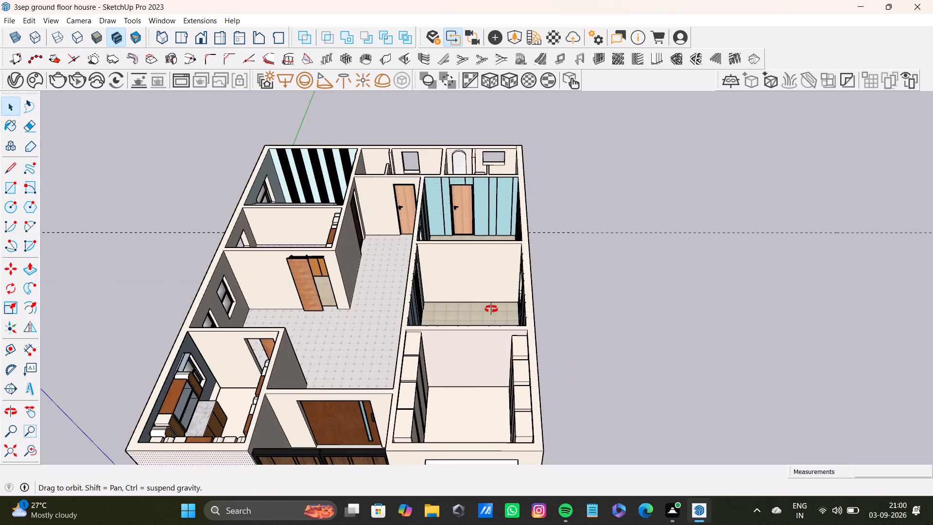
pyautogui.moveTo(491, 309); pyautogui.dragTo(741, 271, button='middle')
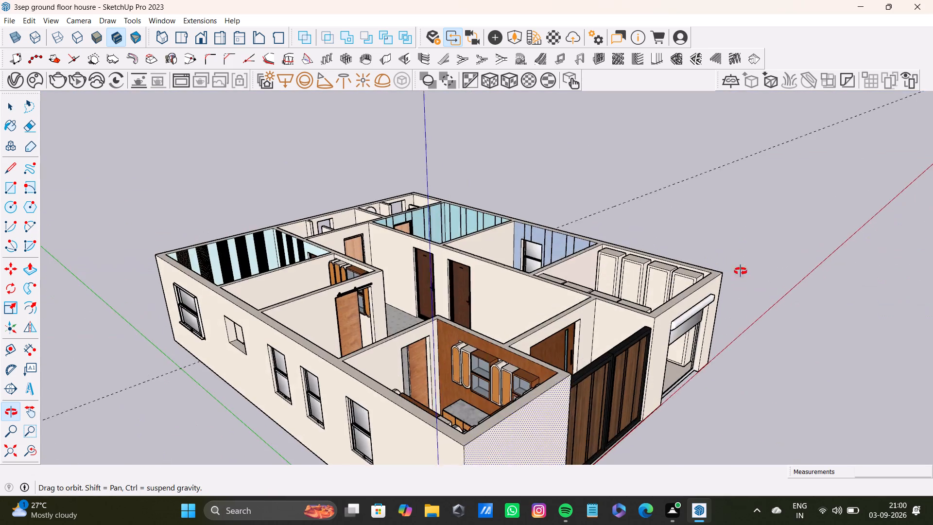
pyautogui.moveTo(741, 271); pyautogui.dragTo(519, 373, button='middle')
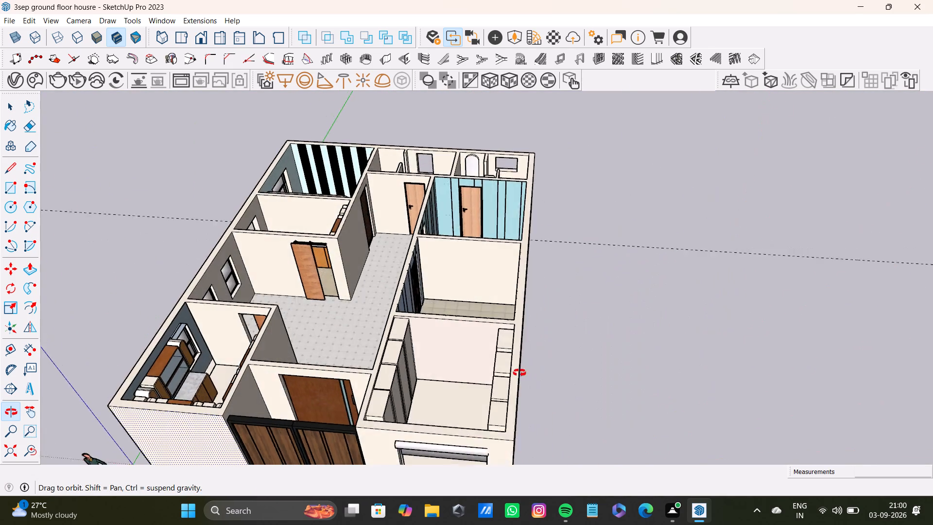
pyautogui.moveTo(519, 373); pyautogui.dragTo(278, 337, button='middle')
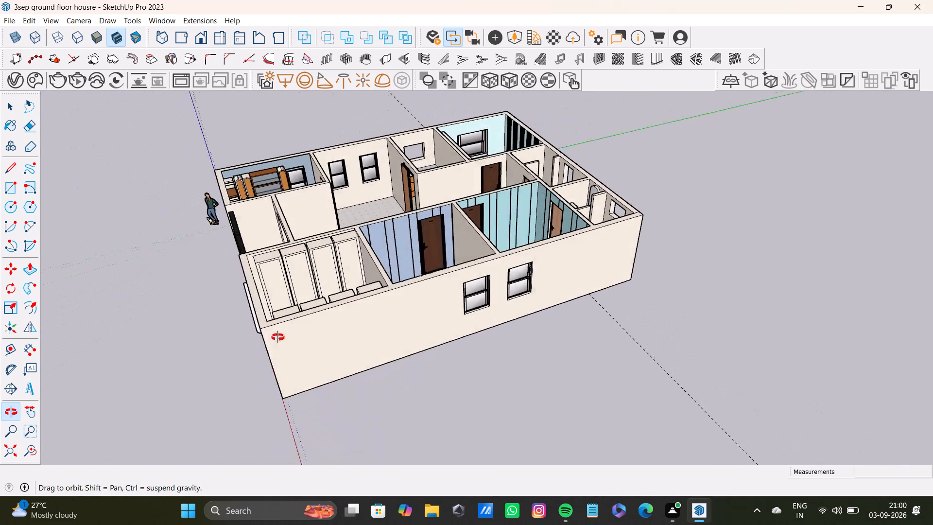
pyautogui.moveTo(278, 337); pyautogui.dragTo(278, 321, button='middle')
pyautogui.scroll(15, 407, 170)
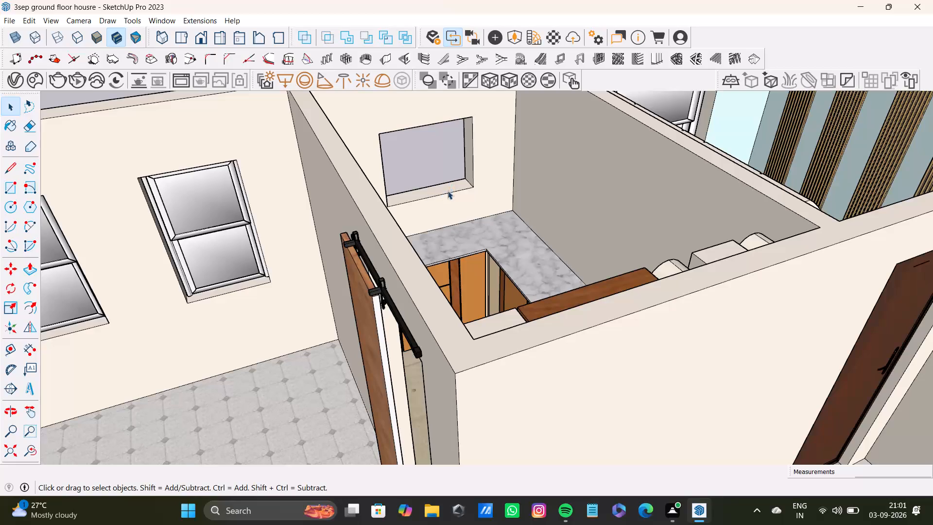
pyautogui.keyDown('shift'); pyautogui.moveTo(415, 191); pyautogui.dragTo(422, 304, button='middle'); pyautogui.keyUp('shift')
pyautogui.moveTo(471, 287); pyautogui.dragTo(408, 304, button='middle')
pyautogui.scroll(3, 404, 292)
pyautogui.scroll(-16, 405, 288)
pyautogui.moveTo(421, 298); pyautogui.dragTo(514, 286, button='middle')
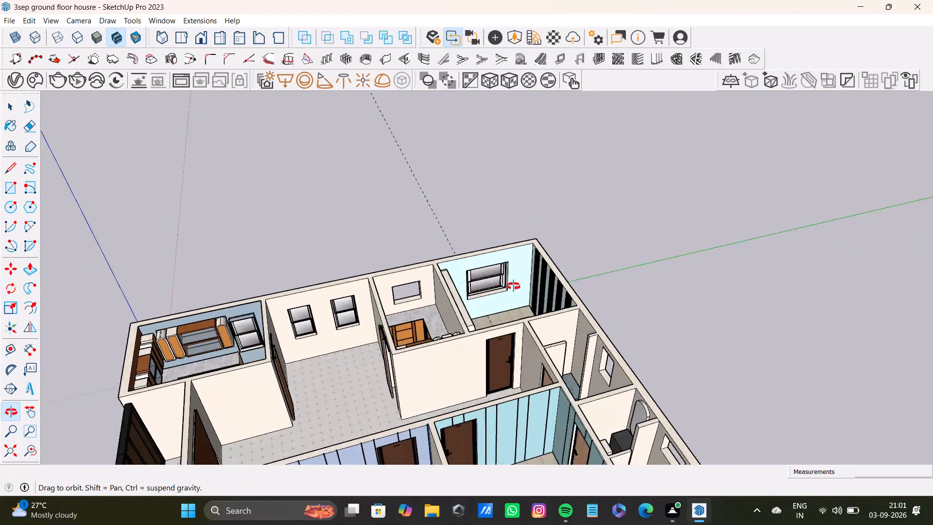
pyautogui.moveTo(514, 286); pyautogui.dragTo(558, 226, button='middle')
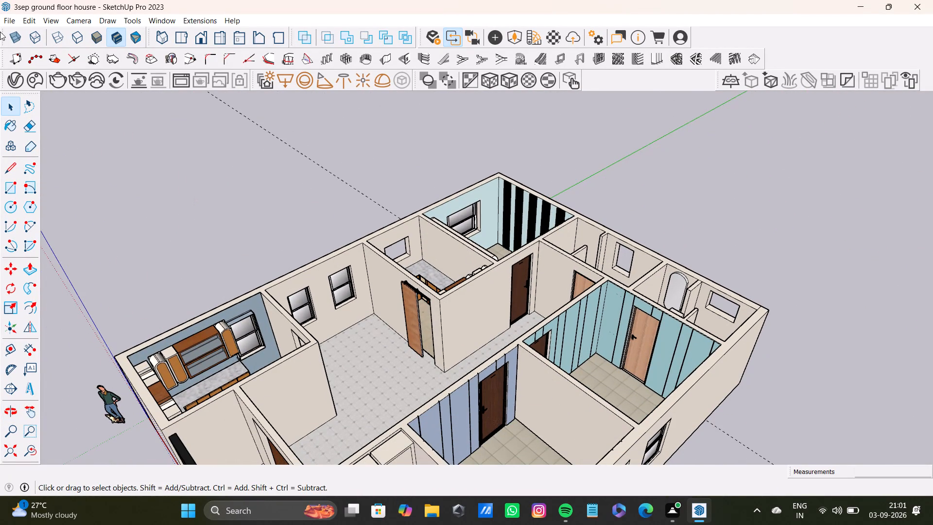
# Import the glass window set from the Downloads folder and place it behind the house.
pyautogui.click(9, 22)
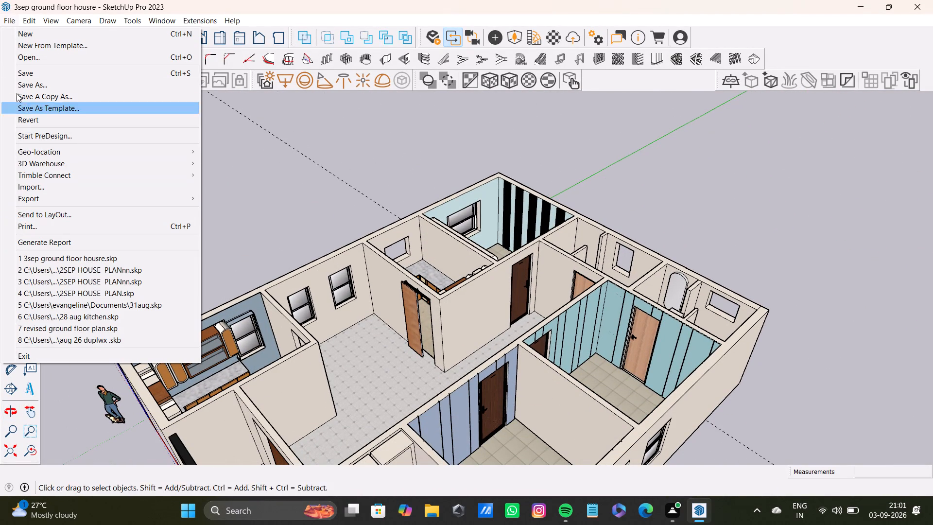
pyautogui.click(50, 187)
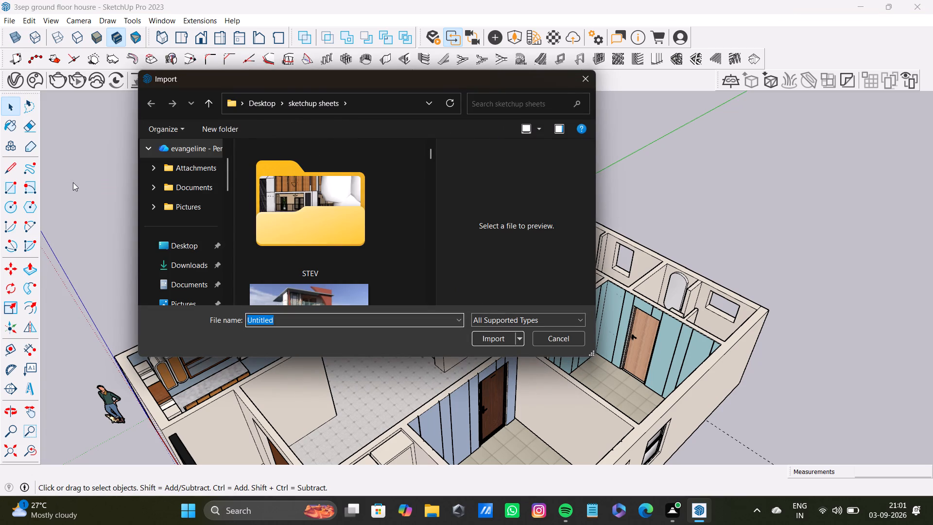
pyautogui.click(167, 267)
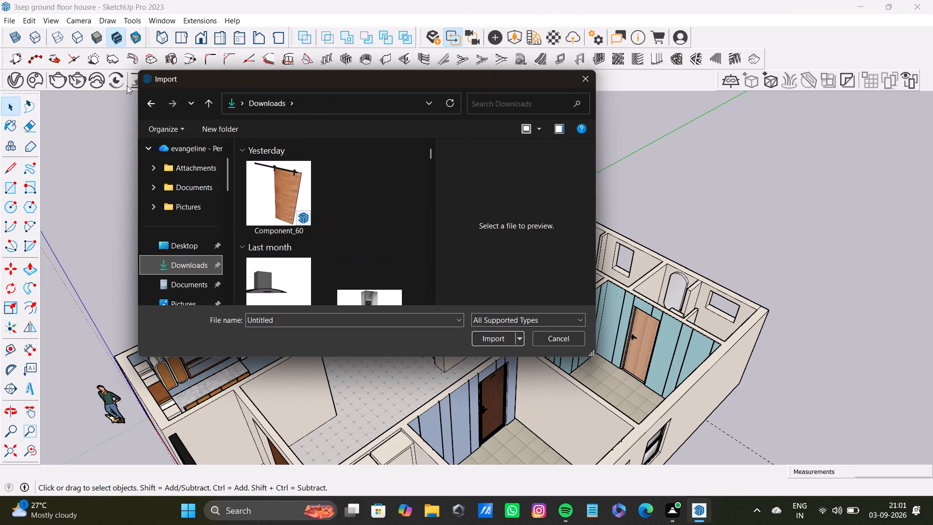
pyautogui.scroll(-10, 290, 212)
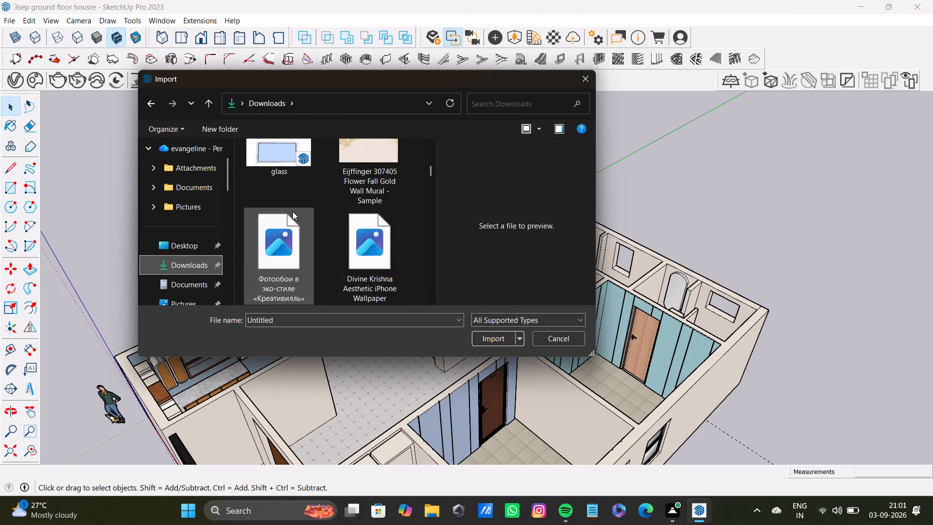
pyautogui.scroll(-3, 293, 211)
pyautogui.scroll(4, 293, 211)
pyautogui.scroll(-7, 292, 223)
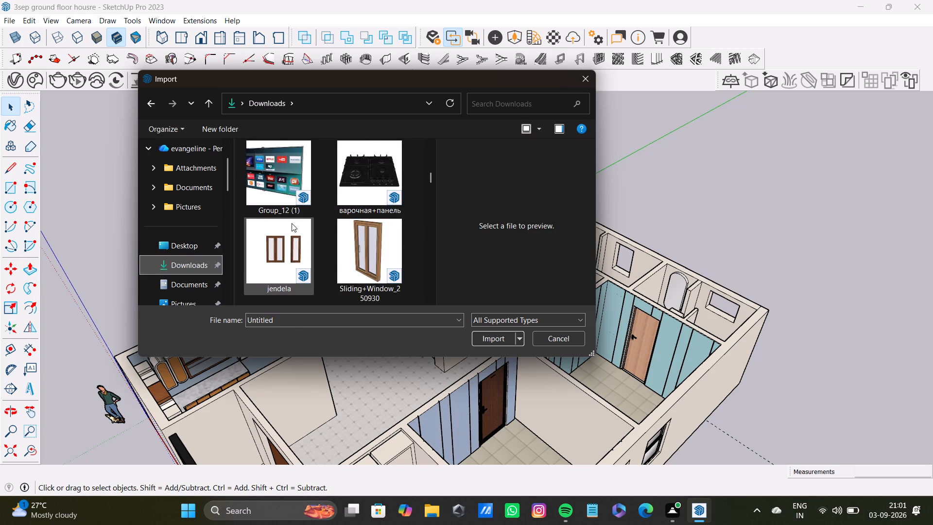
pyautogui.scroll(-2, 292, 223)
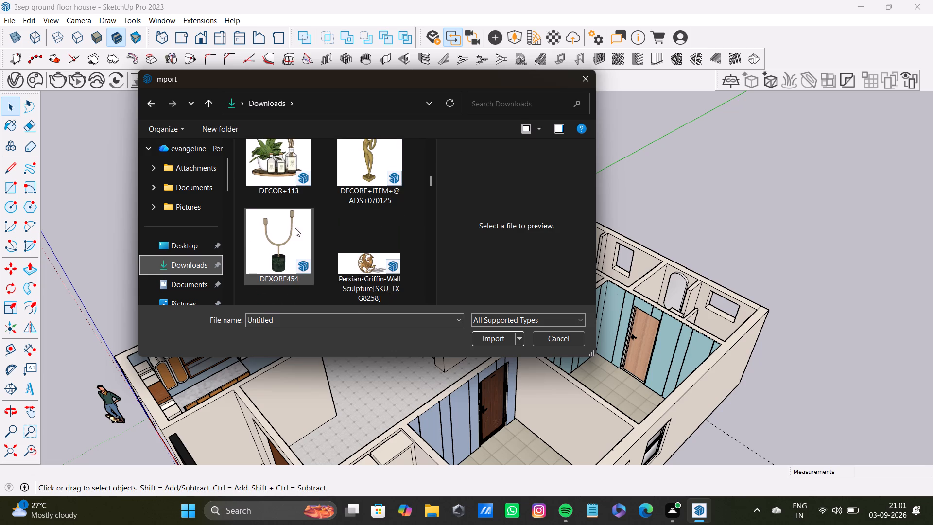
pyautogui.scroll(-5, 306, 239)
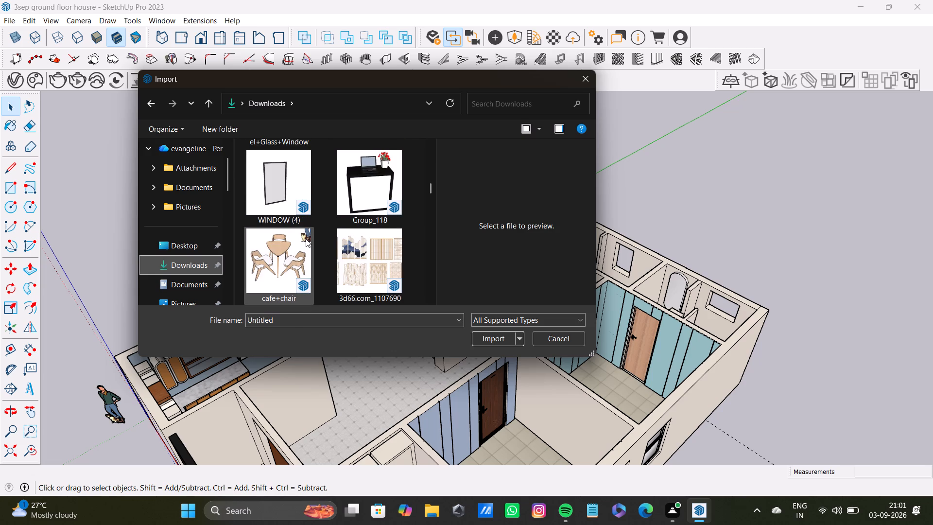
pyautogui.scroll(2, 306, 239)
pyautogui.click(296, 251)
pyautogui.click(501, 339)
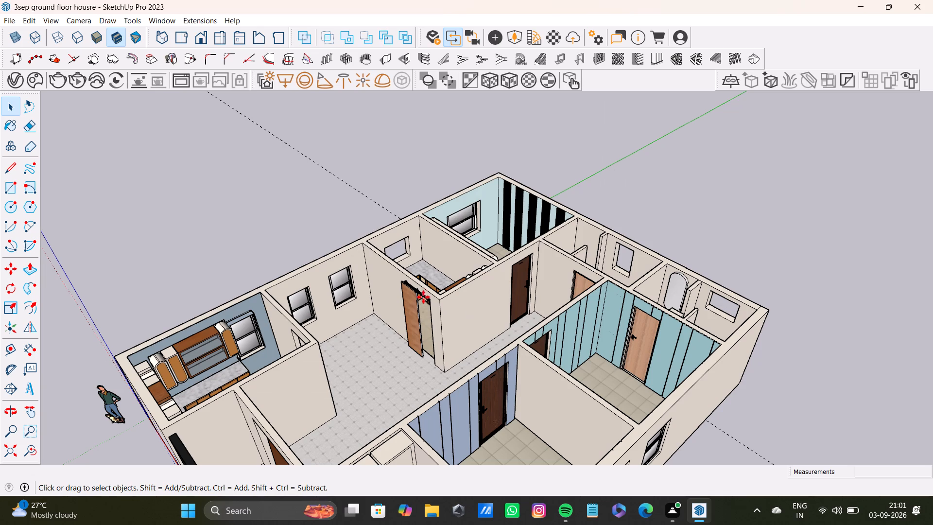
pyautogui.click(324, 169)
pyautogui.scroll(-20, 257, 196)
pyautogui.scroll(-1, 257, 196)
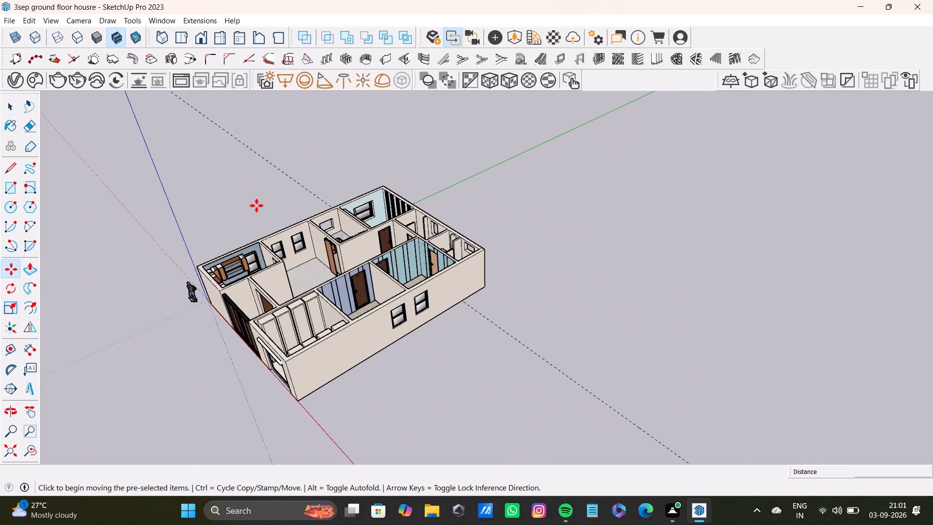
pyautogui.scroll(-11, 257, 206)
pyautogui.press('space')
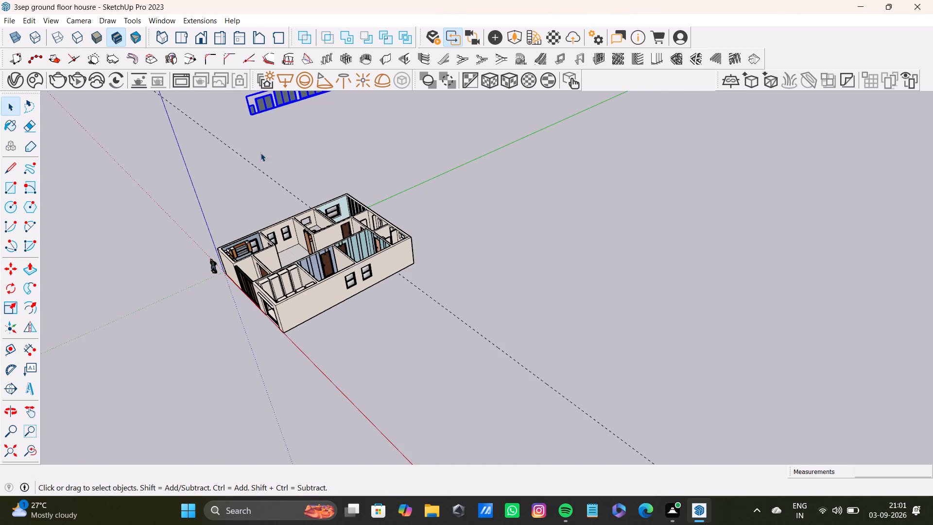
# Inside the imported set, copy the two-panel window into the window opening of the small room beside the light-blue striped room.
pyautogui.scroll(4, 255, 143)
pyautogui.keyDown('shift'); pyautogui.moveTo(259, 134); pyautogui.dragTo(346, 313, button='middle'); pyautogui.keyUp('shift')
pyautogui.scroll(13, 321, 232)
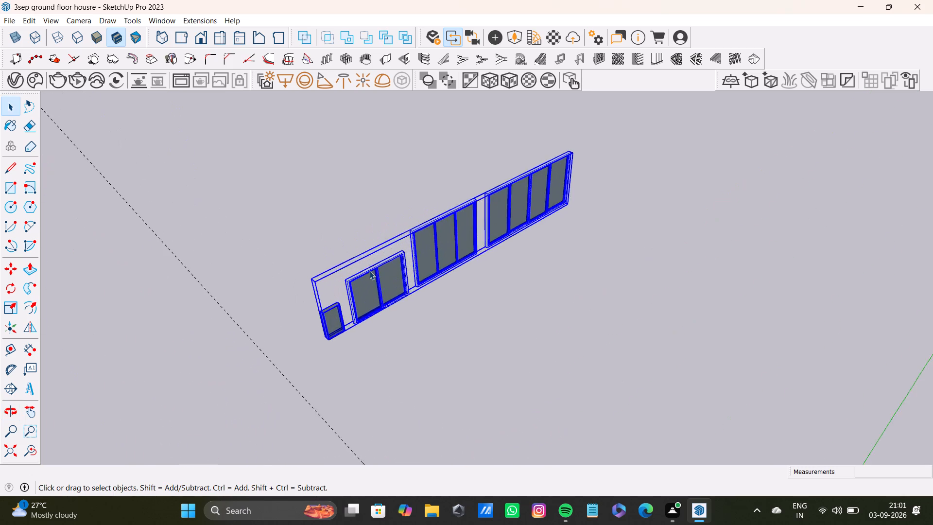
pyautogui.moveTo(369, 271); pyautogui.dragTo(282, 233, button='middle')
pyautogui.scroll(-1, 332, 265)
pyautogui.scroll(7, 351, 251)
pyautogui.moveTo(301, 194); pyautogui.dragTo(447, 334)
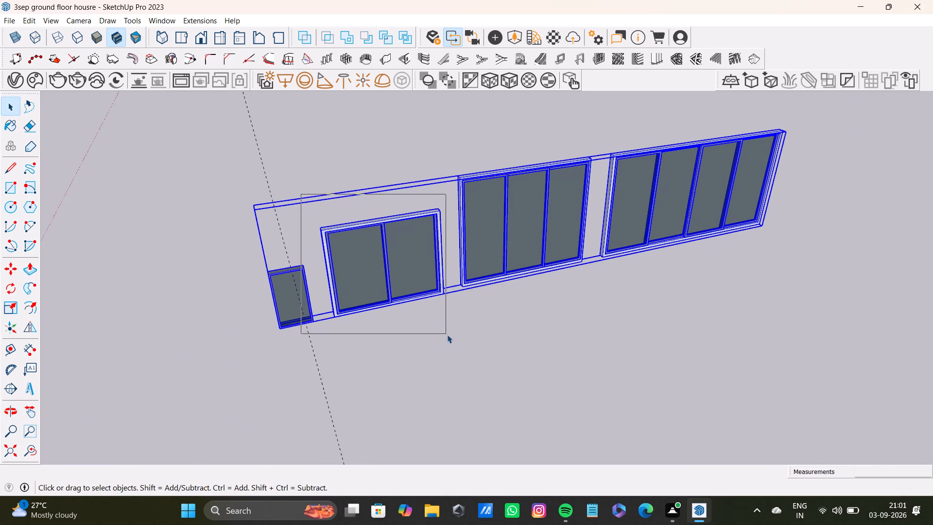
pyautogui.moveTo(447, 334); pyautogui.dragTo(448, 336)
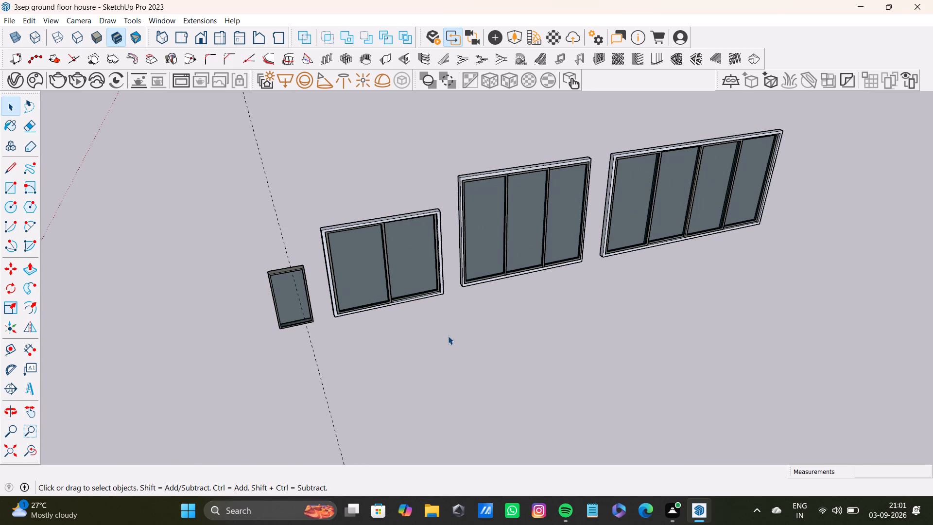
pyautogui.press('space')
pyautogui.press('space')
pyautogui.moveTo(295, 186); pyautogui.dragTo(426, 312)
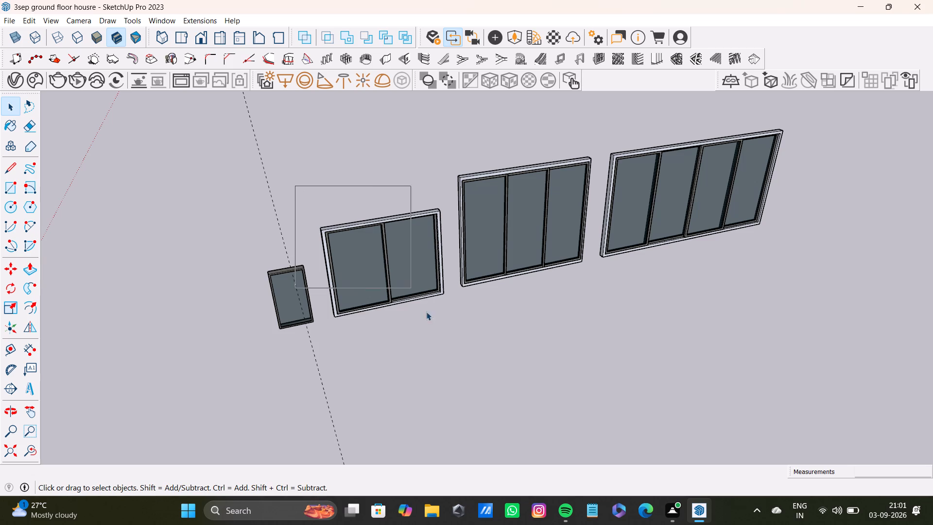
pyautogui.moveTo(426, 312); pyautogui.dragTo(467, 357)
pyautogui.tripleClick(429, 284)
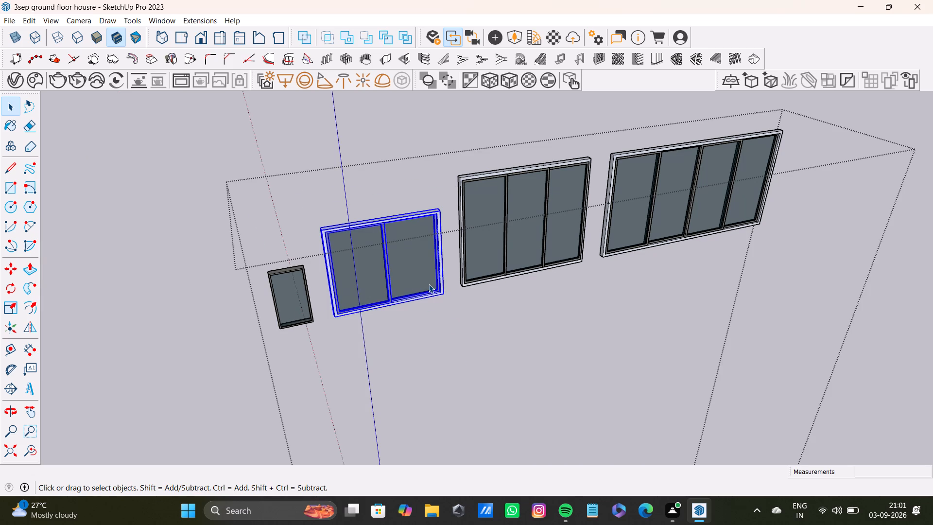
pyautogui.press('m')
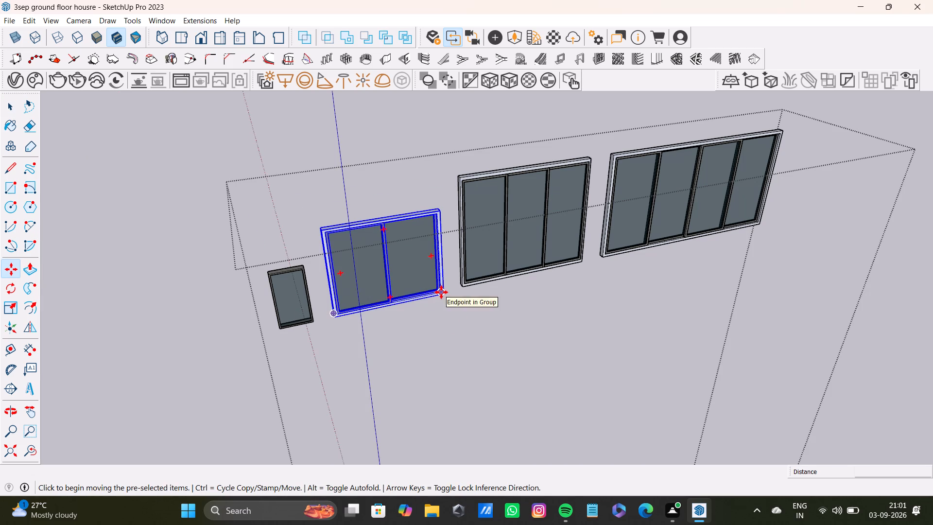
pyautogui.click(441, 292)
pyautogui.scroll(-5, 478, 390)
pyautogui.keyDown('shift'); pyautogui.moveTo(499, 413); pyautogui.dragTo(444, 220, button='middle'); pyautogui.keyUp('shift')
pyautogui.scroll(4, 456, 308)
pyautogui.scroll(-5, 451, 370)
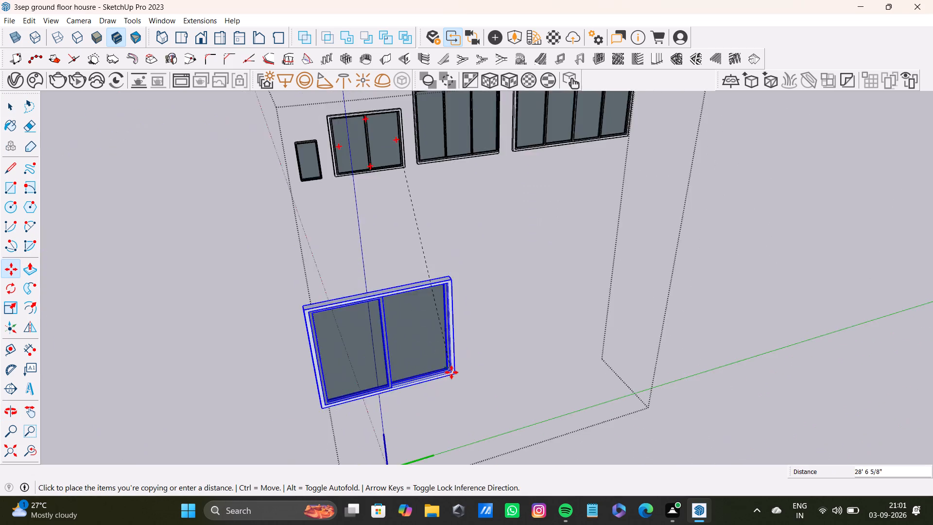
pyautogui.scroll(-13, 451, 372)
pyautogui.keyDown('shift'); pyautogui.moveTo(459, 426); pyautogui.dragTo(426, 182, button='middle'); pyautogui.keyUp('shift')
pyautogui.scroll(7, 397, 380)
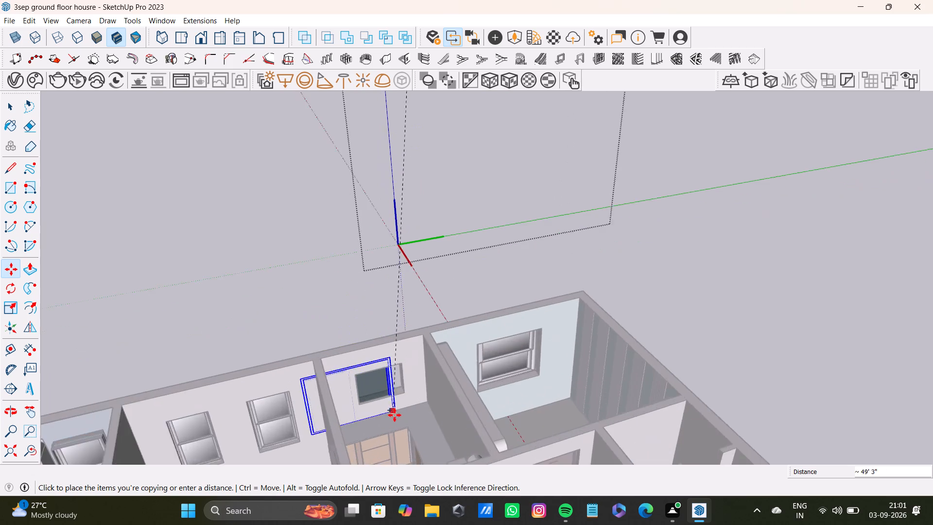
pyautogui.scroll(8, 395, 415)
pyautogui.moveTo(392, 398); pyautogui.dragTo(320, 417, button='middle')
pyautogui.scroll(12, 368, 365)
pyautogui.scroll(-1, 417, 348)
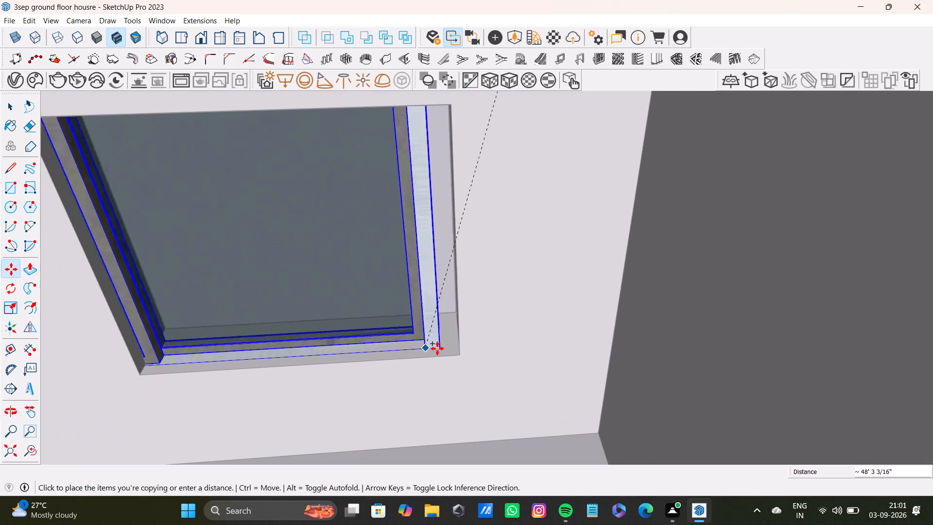
pyautogui.click(454, 346)
# Scale the copied two-panel window uniformly to about 0.57 to suit the small room's opening.
pyautogui.scroll(-9, 202, 253)
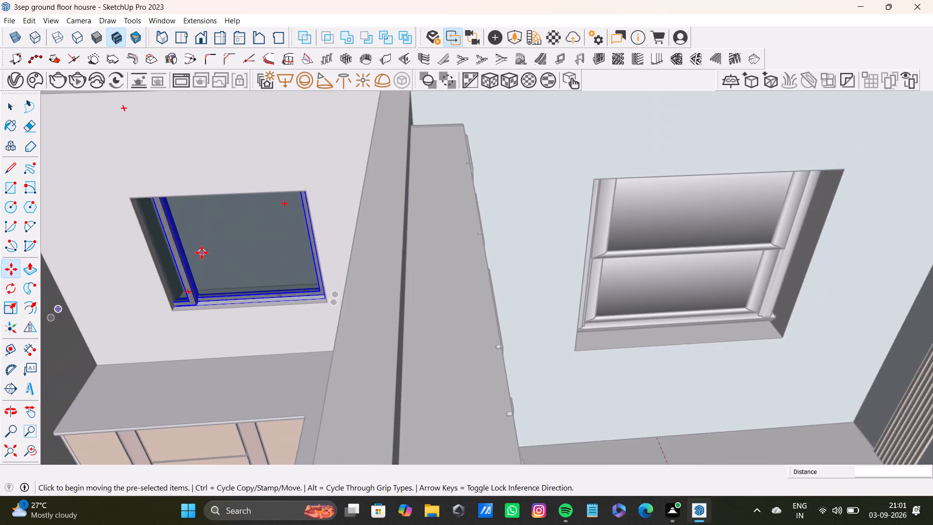
pyautogui.keyDown('shift'); pyautogui.moveTo(195, 232); pyautogui.dragTo(362, 316, button='middle'); pyautogui.keyUp('shift')
pyautogui.press('s')
pyautogui.moveTo(188, 309); pyautogui.dragTo(218, 278, button='middle')
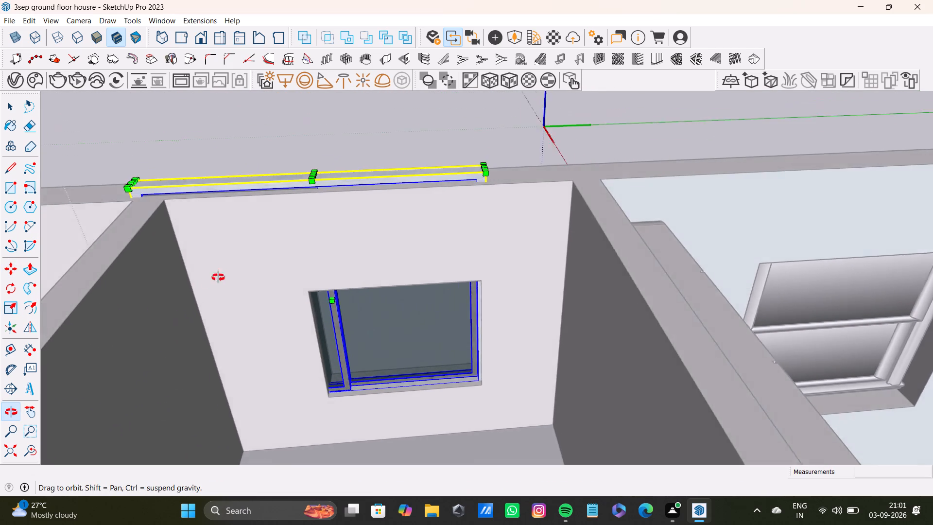
pyautogui.moveTo(218, 278); pyautogui.dragTo(431, 210, button='middle')
pyautogui.moveTo(368, 283); pyautogui.dragTo(346, 352, button='middle')
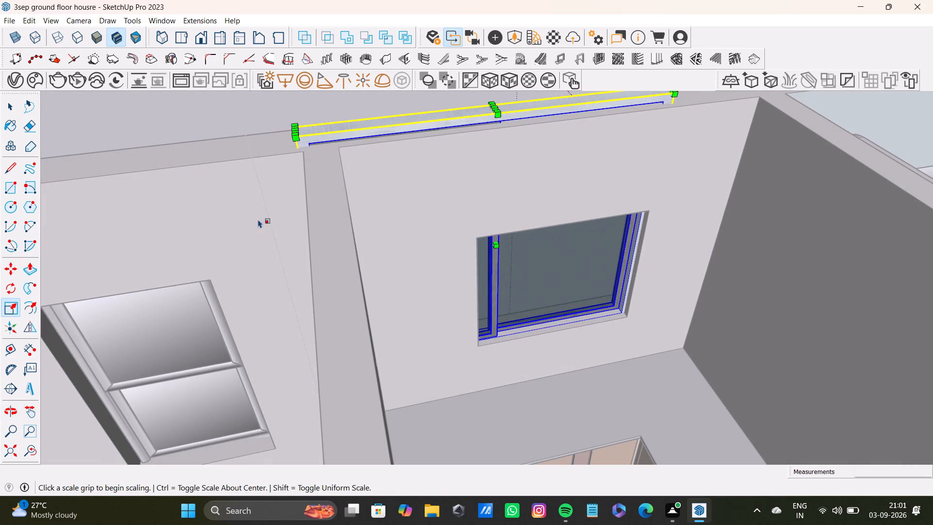
pyautogui.moveTo(294, 124); pyautogui.dragTo(413, 158)
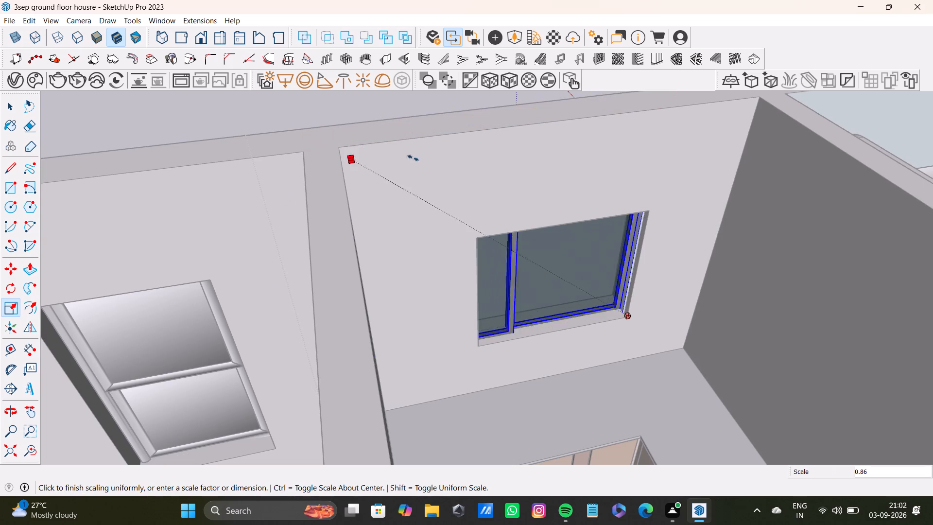
pyautogui.moveTo(413, 158); pyautogui.dragTo(488, 195)
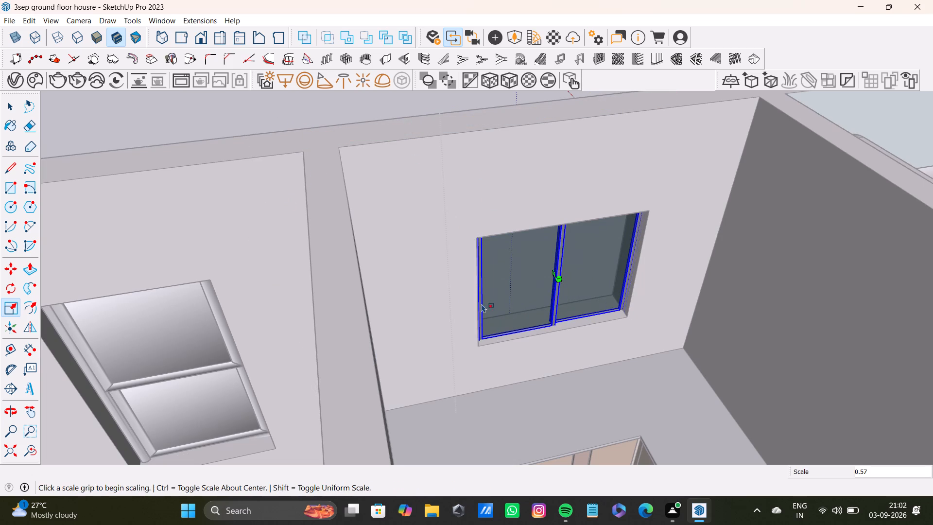
# Adjust the window's width to the opening, scale its height to about 0.96, then its depth and height to about 1.87 and 0.99.
pyautogui.moveTo(528, 284); pyautogui.dragTo(434, 289, button='middle')
pyautogui.scroll(2, 434, 294)
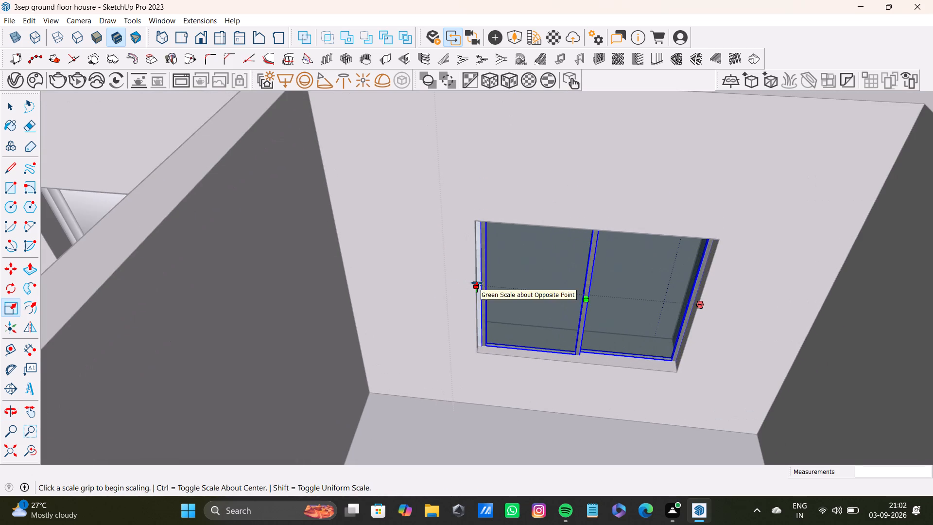
pyautogui.moveTo(477, 283); pyautogui.dragTo(472, 286)
pyautogui.click(579, 355)
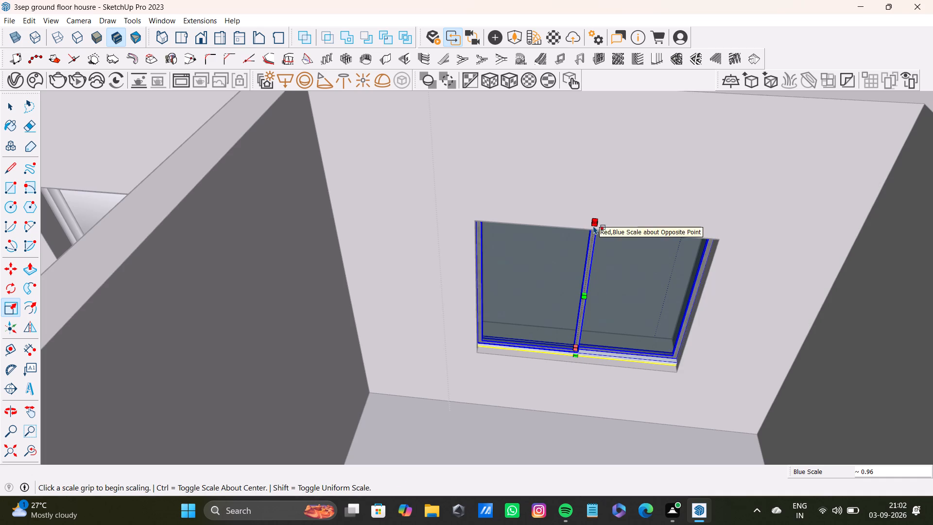
pyautogui.moveTo(593, 226); pyautogui.dragTo(594, 231)
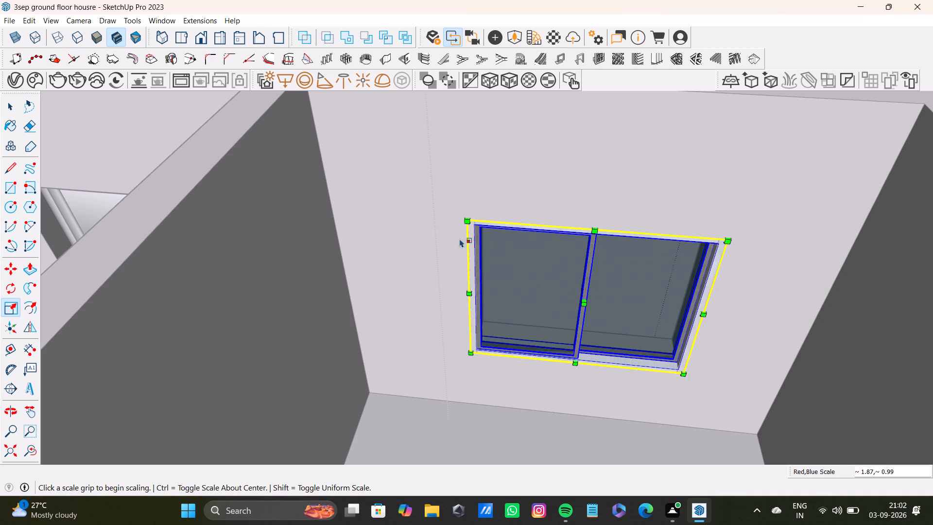
pyautogui.press('space')
pyautogui.scroll(-14, 447, 245)
pyautogui.click(509, 148)
pyautogui.scroll(-4, 493, 256)
pyautogui.moveTo(470, 278); pyautogui.dragTo(587, 305, button='middle')
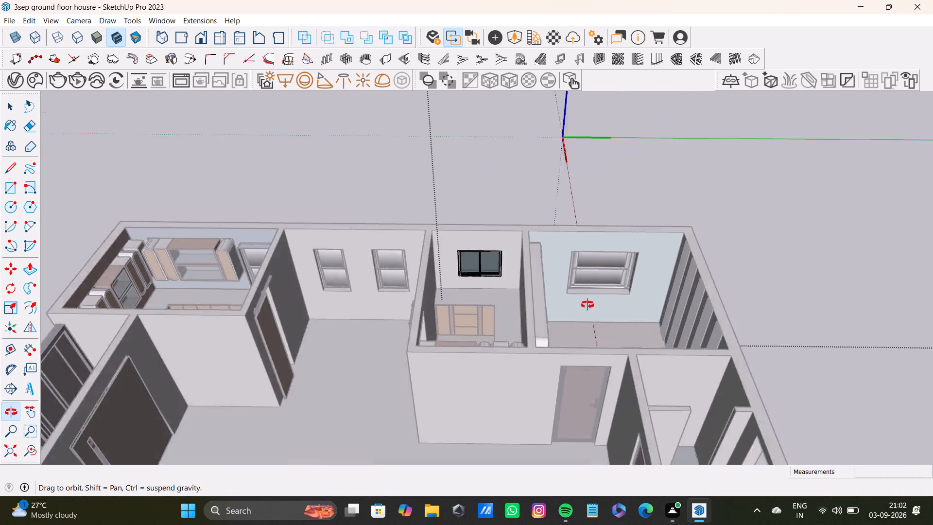
pyautogui.moveTo(587, 305); pyautogui.dragTo(687, 342, button='middle')
pyautogui.moveTo(700, 312); pyautogui.dragTo(531, 360, button='middle')
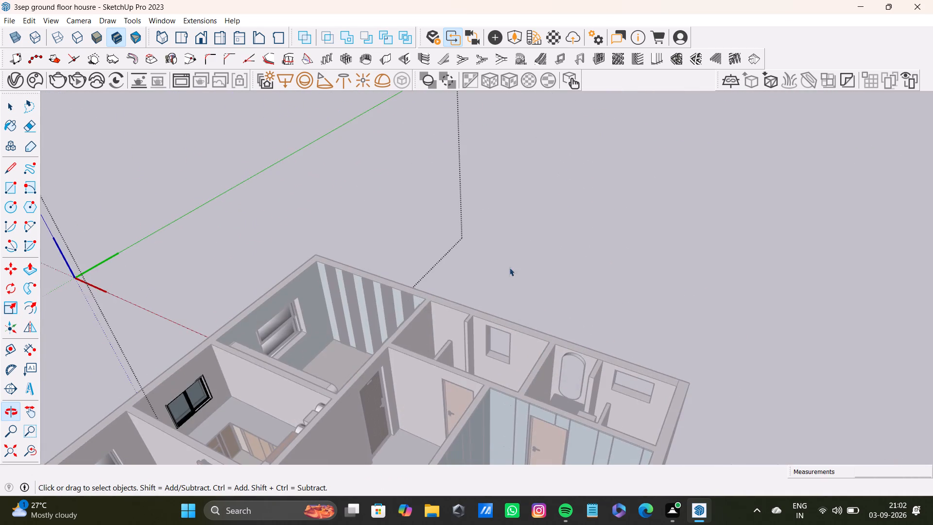
pyautogui.click(531, 202)
# Inside the imported set, copy the single-panel window about 91' 8" away, outside the house's end wall near the small rooms' openings.
pyautogui.moveTo(286, 231); pyautogui.dragTo(498, 350, button='middle')
pyautogui.scroll(-4, 305, 255)
pyautogui.moveTo(97, 146); pyautogui.dragTo(242, 216, button='middle')
pyautogui.scroll(8, 232, 221)
pyautogui.moveTo(244, 182); pyautogui.dragTo(311, 282)
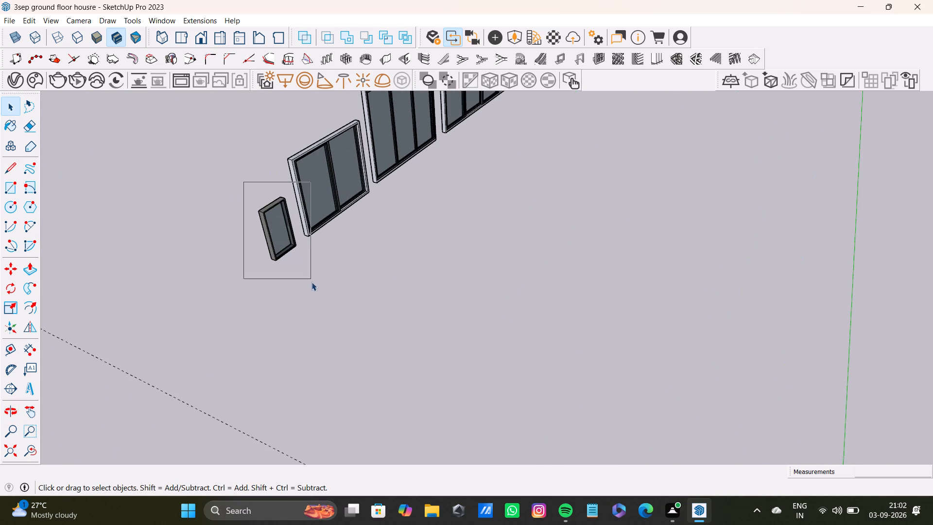
pyautogui.moveTo(311, 282); pyautogui.dragTo(315, 295)
pyautogui.moveTo(349, 285); pyautogui.dragTo(102, 289, button='middle')
pyautogui.moveTo(211, 140); pyautogui.dragTo(308, 261, button='middle')
pyautogui.moveTo(247, 153); pyautogui.dragTo(317, 238)
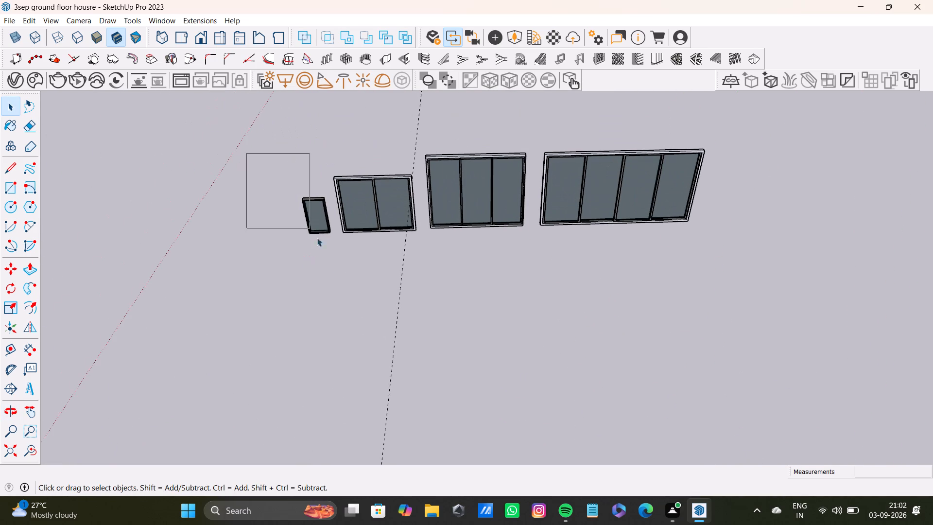
pyautogui.moveTo(317, 238); pyautogui.dragTo(356, 306)
pyautogui.doubleClick(315, 203)
pyautogui.moveTo(268, 160); pyautogui.dragTo(340, 287)
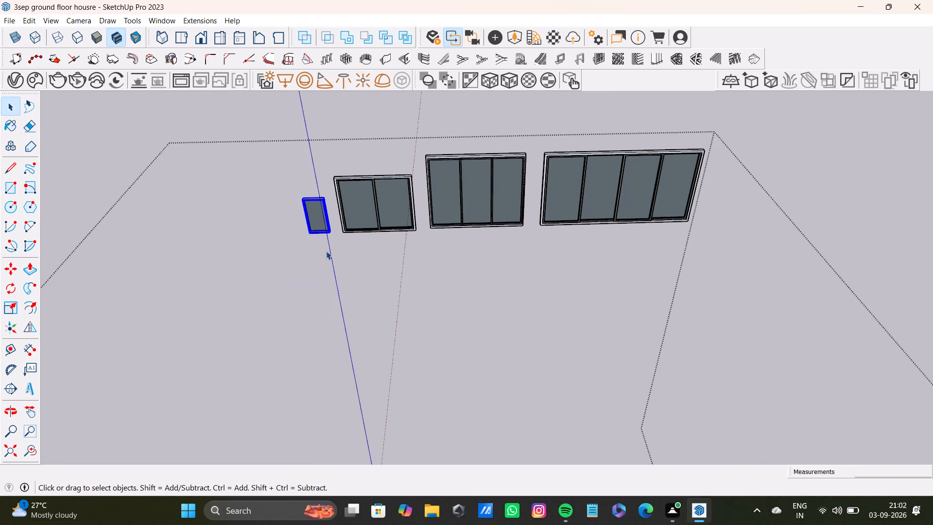
pyautogui.press('m')
pyautogui.click(329, 237)
pyautogui.scroll(-3, 395, 344)
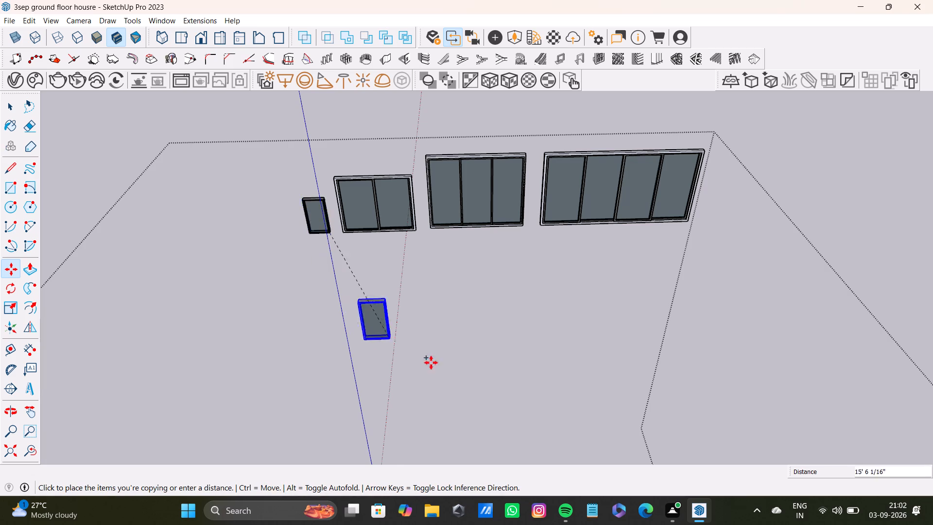
pyautogui.scroll(-4, 431, 363)
pyautogui.keyDown('shift'); pyautogui.moveTo(510, 386); pyautogui.dragTo(322, 186, button='middle'); pyautogui.keyUp('shift')
pyautogui.scroll(-3, 433, 319)
pyautogui.keyDown('shift'); pyautogui.moveTo(360, 392); pyautogui.dragTo(363, 261, button='middle'); pyautogui.keyUp('shift')
pyautogui.scroll(4, 316, 352)
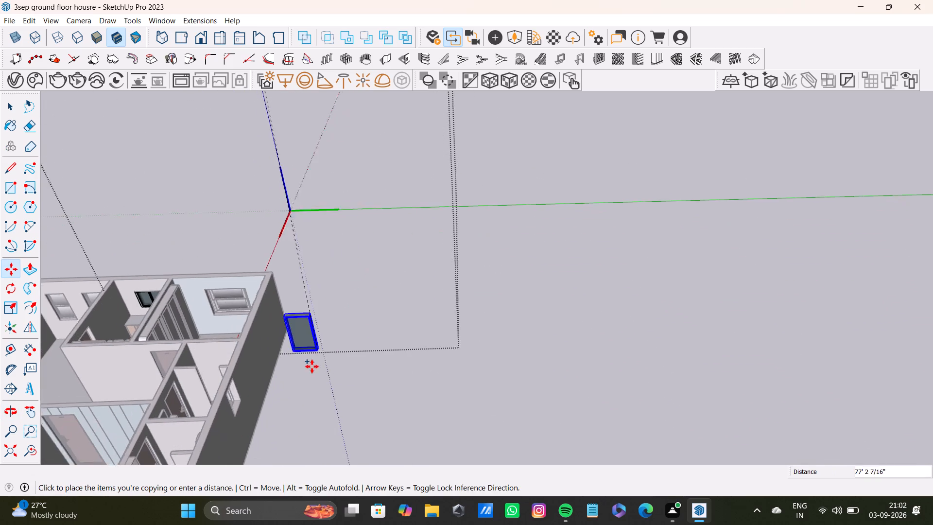
pyautogui.moveTo(310, 368); pyautogui.dragTo(378, 264, button='middle')
pyautogui.click(420, 297)
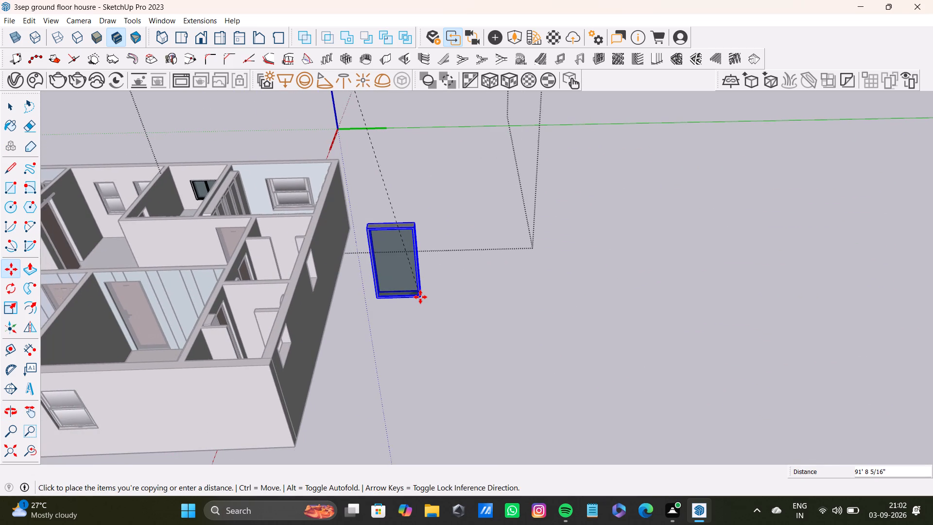
# Move the single-panel window copy in several stages toward the end wall beside the small rooms' openings.
pyautogui.moveTo(442, 324); pyautogui.dragTo(214, 363, button='middle')
pyautogui.scroll(-3, 174, 318)
pyautogui.scroll(-4, 254, 284)
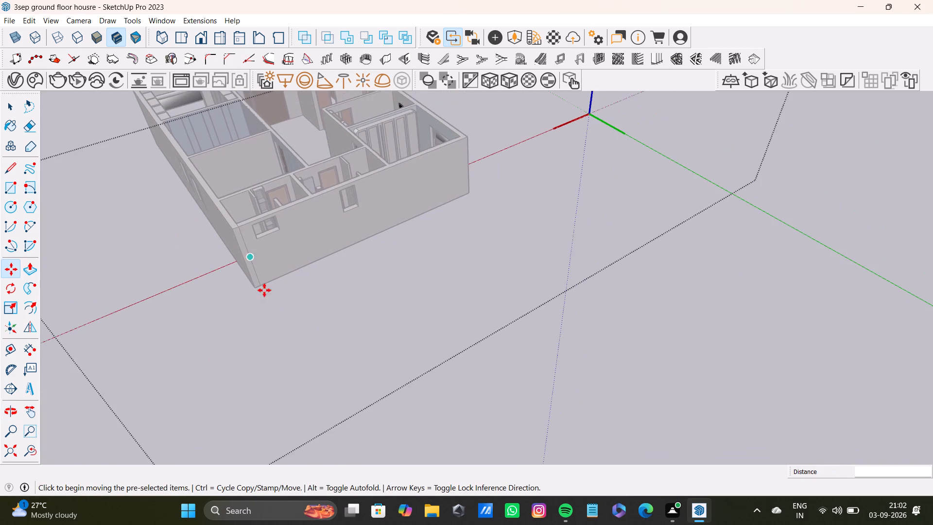
pyautogui.scroll(-5, 264, 290)
pyautogui.keyDown('shift'); pyautogui.moveTo(276, 291); pyautogui.dragTo(299, 293, button='middle'); pyautogui.keyUp('shift')
pyautogui.moveTo(187, 255); pyautogui.dragTo(200, 257)
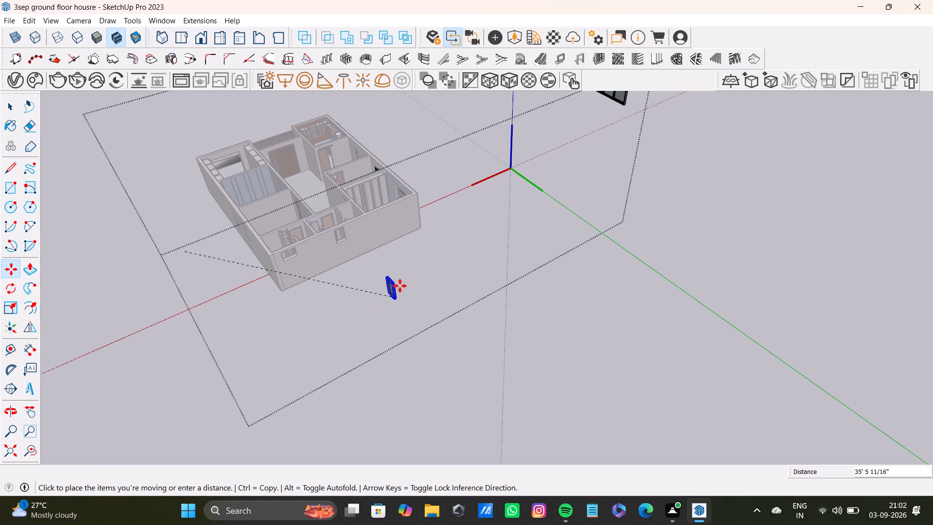
pyautogui.click(398, 262)
pyautogui.scroll(8, 356, 314)
pyautogui.moveTo(364, 299); pyautogui.dragTo(467, 289, button='middle')
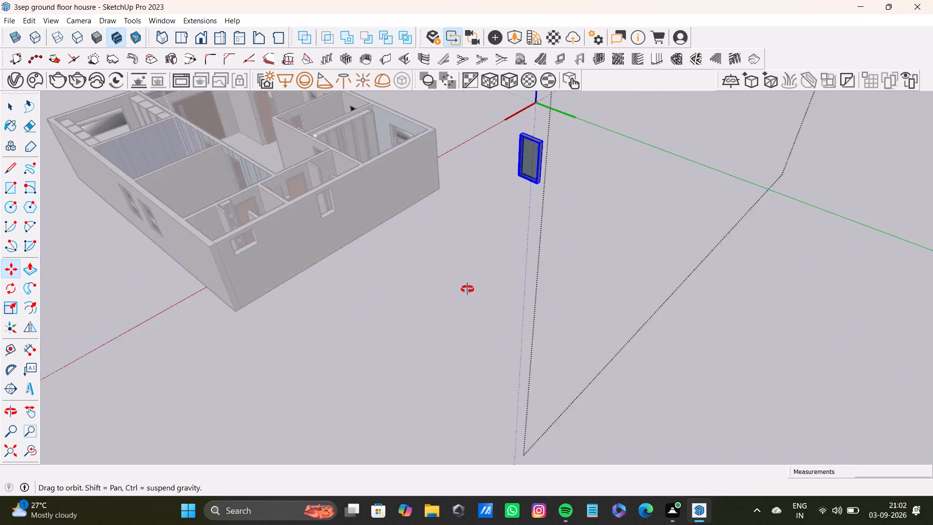
pyautogui.moveTo(467, 289); pyautogui.dragTo(473, 289, button='middle')
pyautogui.click(618, 143)
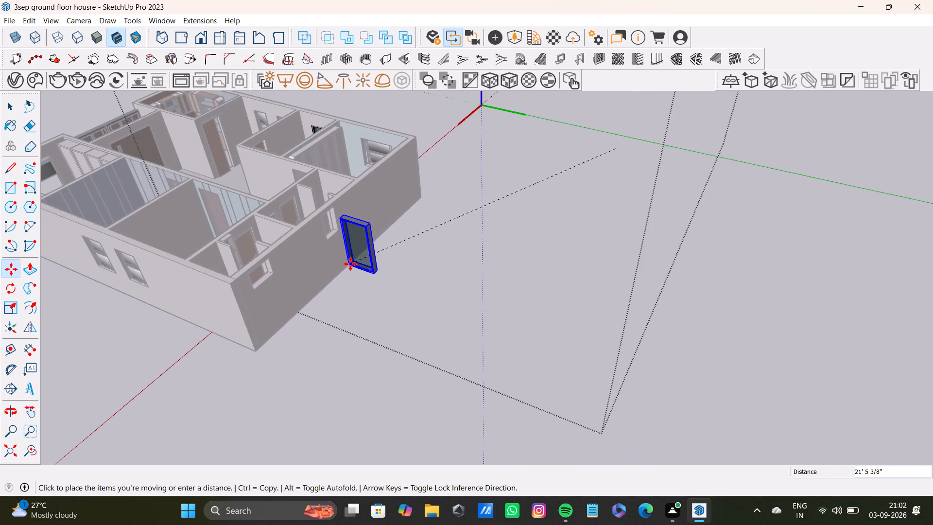
pyautogui.click(350, 265)
pyautogui.moveTo(361, 295); pyautogui.dragTo(421, 246, button='middle')
pyautogui.moveTo(413, 185); pyautogui.dragTo(399, 241, button='middle')
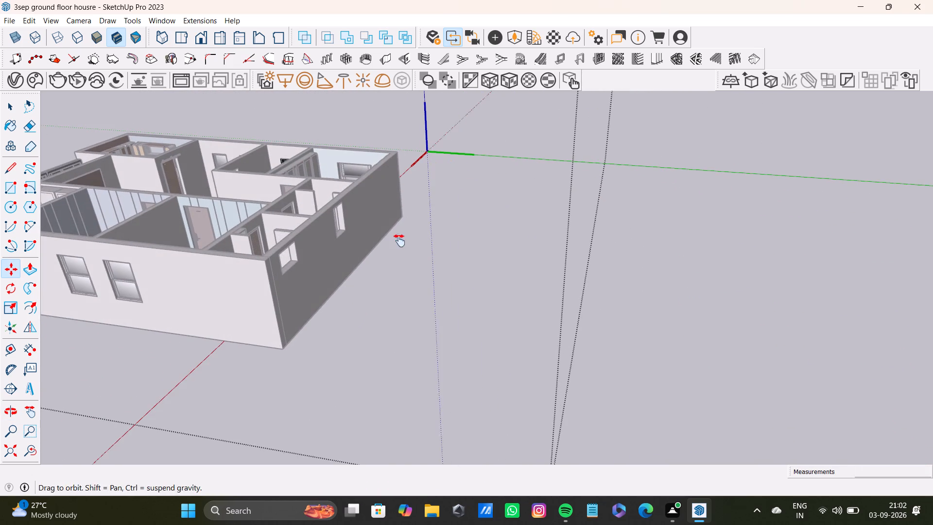
pyautogui.moveTo(399, 241); pyautogui.dragTo(395, 283, button='middle')
pyautogui.click(474, 348)
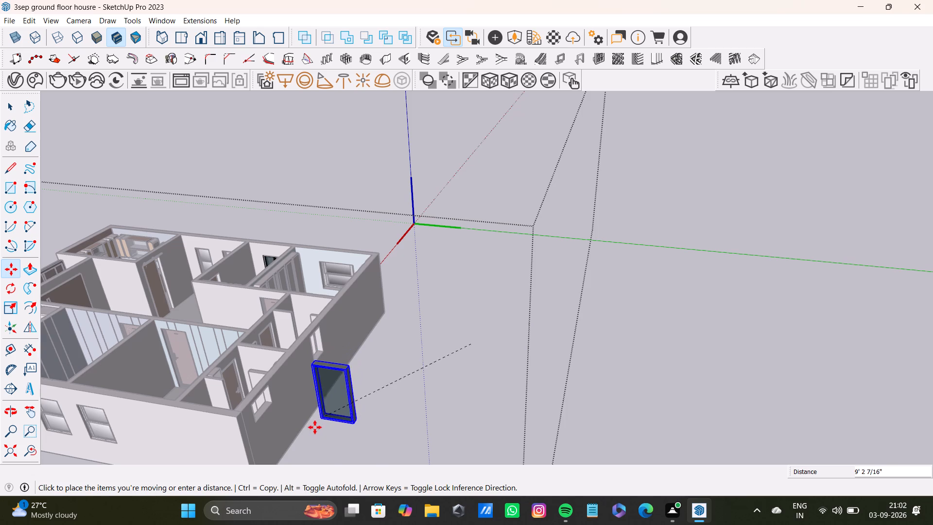
pyautogui.click(302, 434)
# Reselect the single-panel window copy by its lower corner and move it to a free spot in front of the end wall.
pyautogui.moveTo(328, 441); pyautogui.dragTo(405, 350, button='middle')
pyautogui.scroll(-4, 415, 343)
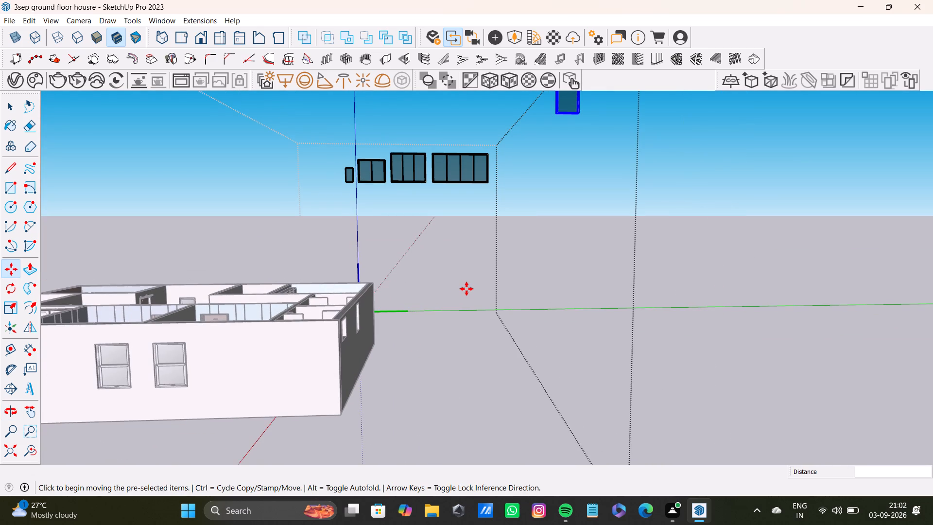
pyautogui.scroll(-3, 467, 284)
pyautogui.keyDown('ctrl'); pyautogui.moveTo(491, 254); pyautogui.dragTo(465, 310, button='middle'); pyautogui.keyUp('ctrl')
pyautogui.moveTo(478, 157); pyautogui.dragTo(567, 270)
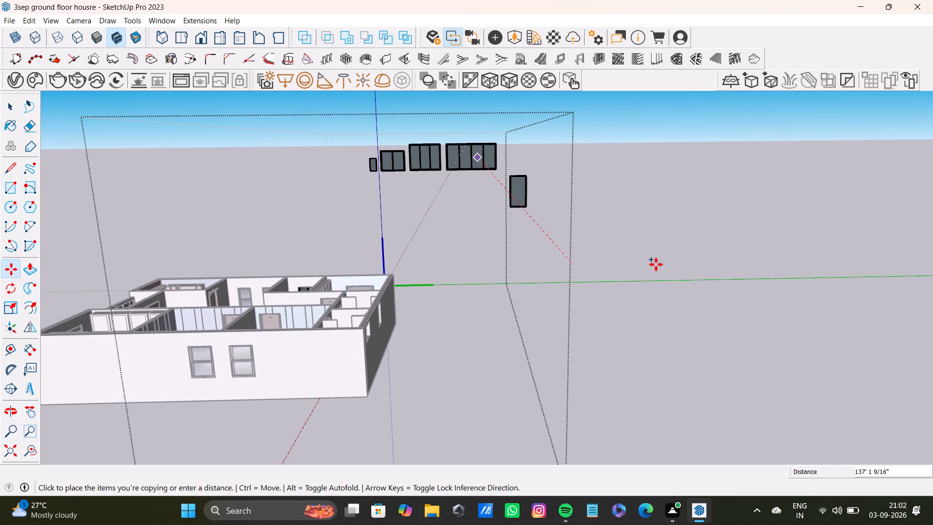
pyautogui.click(656, 264)
pyautogui.press('space')
pyautogui.moveTo(481, 149); pyautogui.dragTo(585, 286)
pyautogui.press('m')
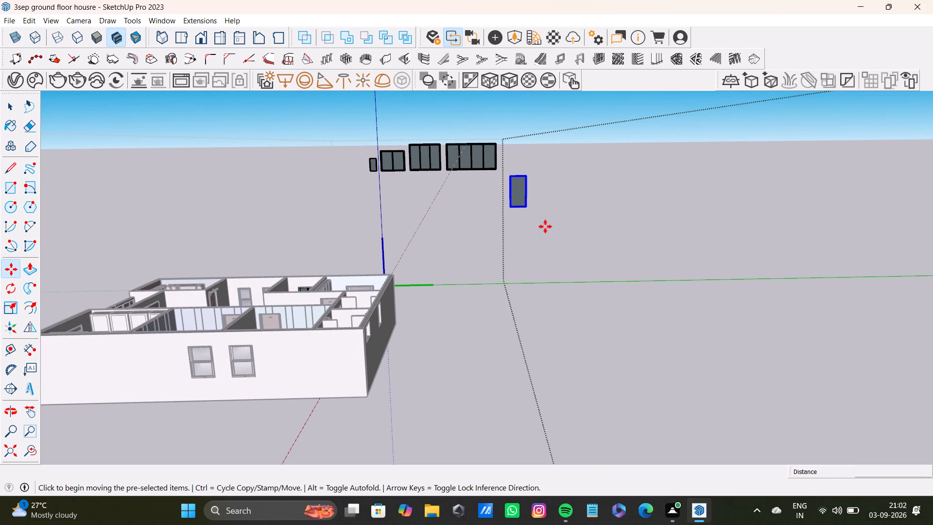
pyautogui.click(527, 209)
pyautogui.scroll(14, 367, 360)
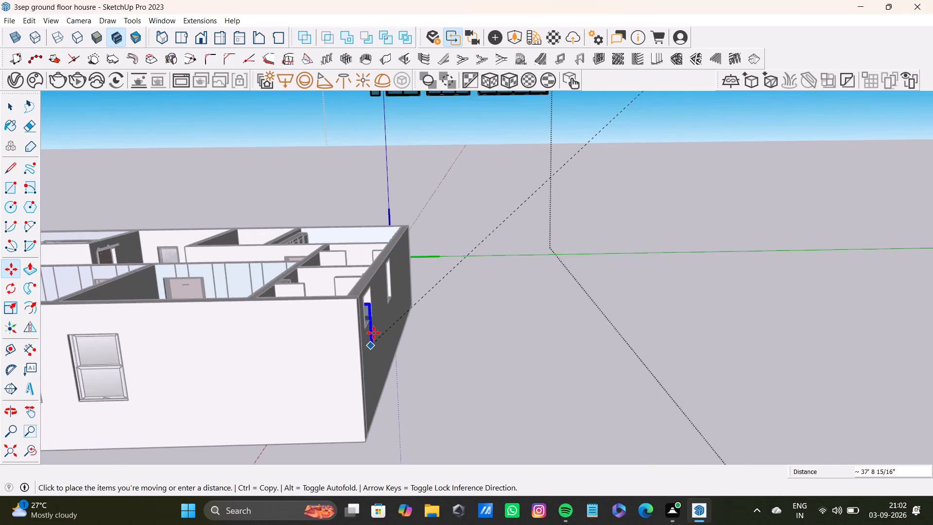
pyautogui.scroll(7, 374, 333)
pyautogui.moveTo(397, 322); pyautogui.dragTo(291, 352, button='middle')
pyautogui.scroll(9, 332, 303)
pyautogui.moveTo(376, 304); pyautogui.dragTo(342, 319, button='middle')
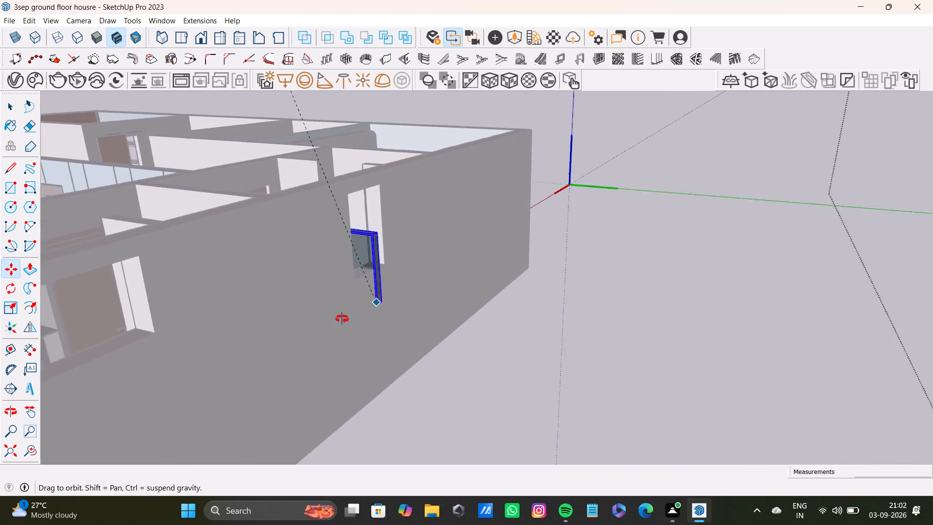
pyautogui.moveTo(342, 319); pyautogui.dragTo(338, 321, button='middle')
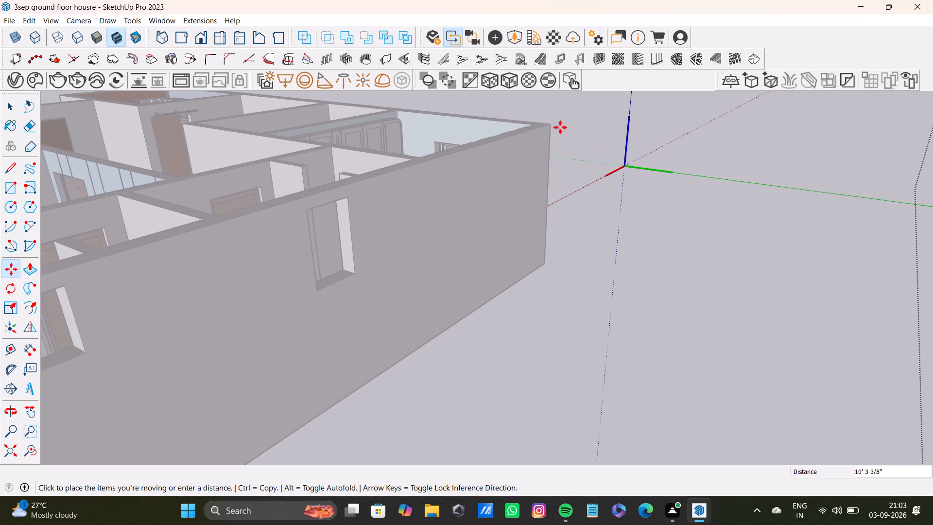
pyautogui.click(850, 300)
pyautogui.tripleClick(839, 300)
pyautogui.click(838, 301)
pyautogui.press('space')
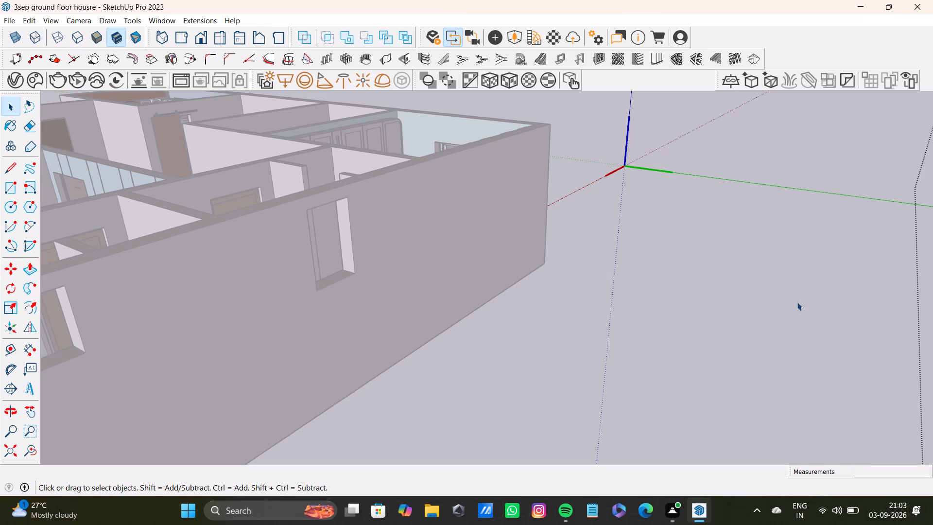
pyautogui.click(787, 302)
# Rotate the single-panel window copy 90 degrees about the vertical axis at its top corner, parallel to the end wall.
pyautogui.scroll(-19, 689, 294)
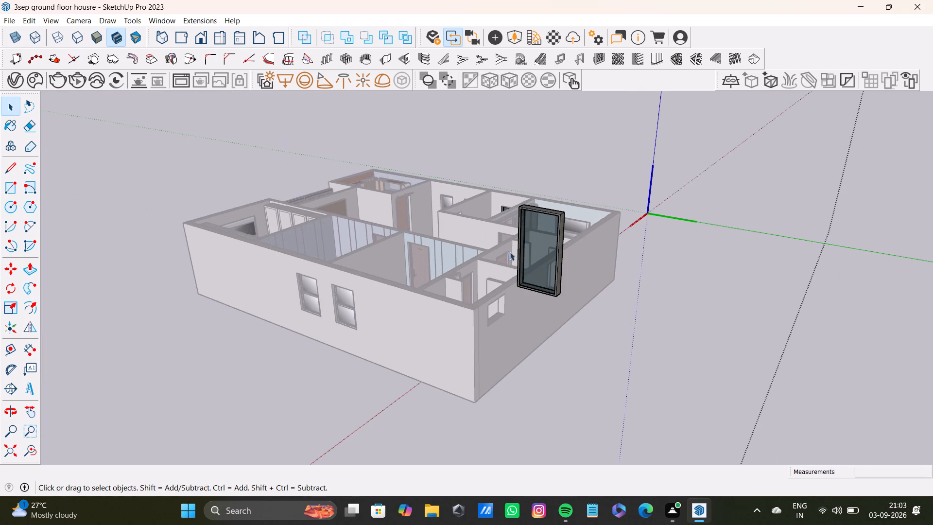
pyautogui.click(551, 237)
pyautogui.press('q')
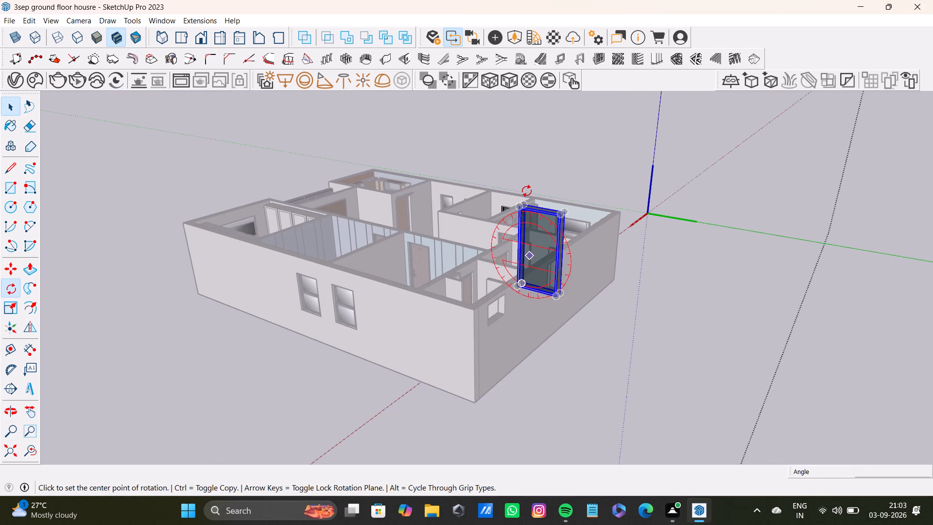
pyautogui.scroll(5, 527, 191)
pyautogui.scroll(-8, 514, 272)
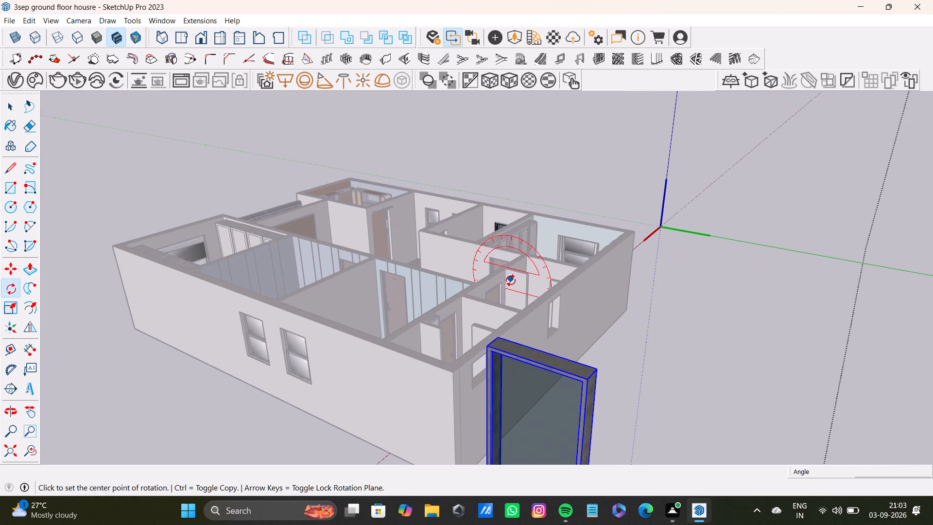
pyautogui.press('Up')
pyautogui.click(488, 346)
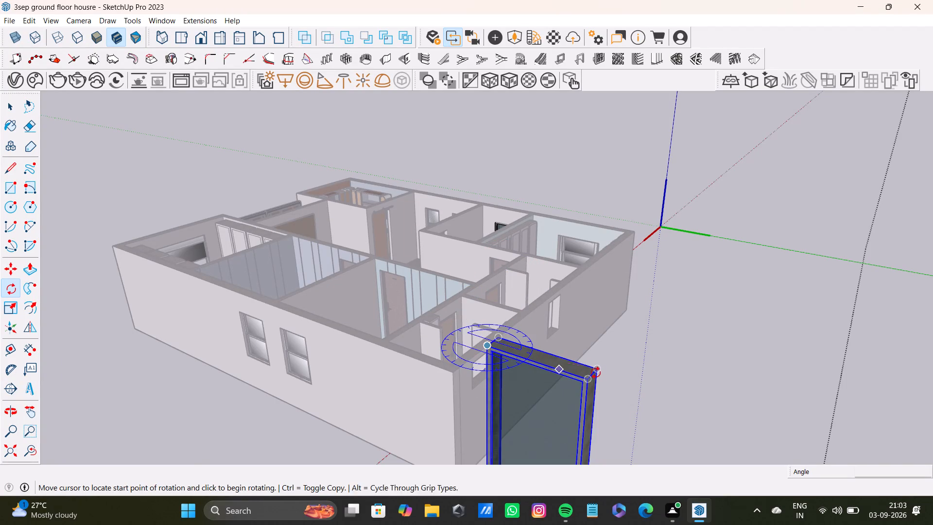
pyautogui.click(585, 380)
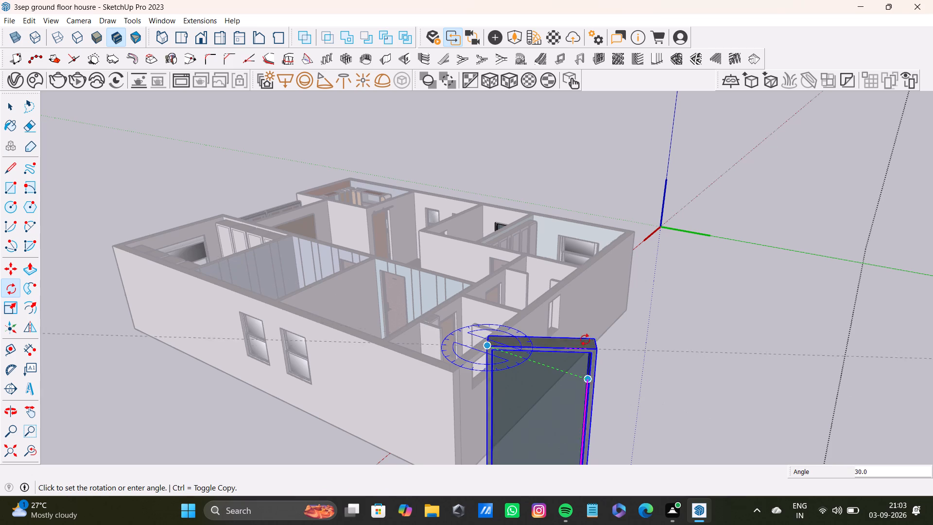
pyautogui.click(524, 307)
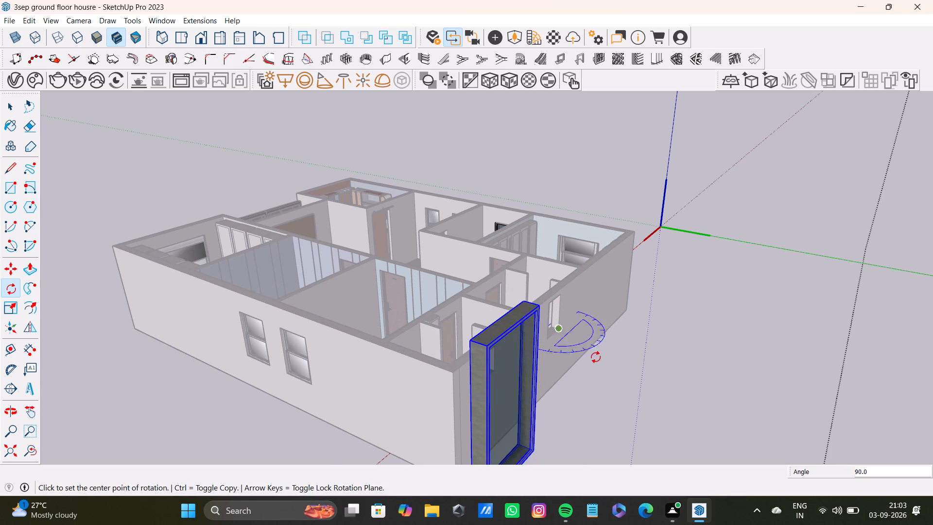
pyautogui.press('space')
# Move the rotated single-panel window by its lower corner to the tall narrow opening in the end wall.
pyautogui.moveTo(640, 404); pyautogui.dragTo(647, 340, button='middle')
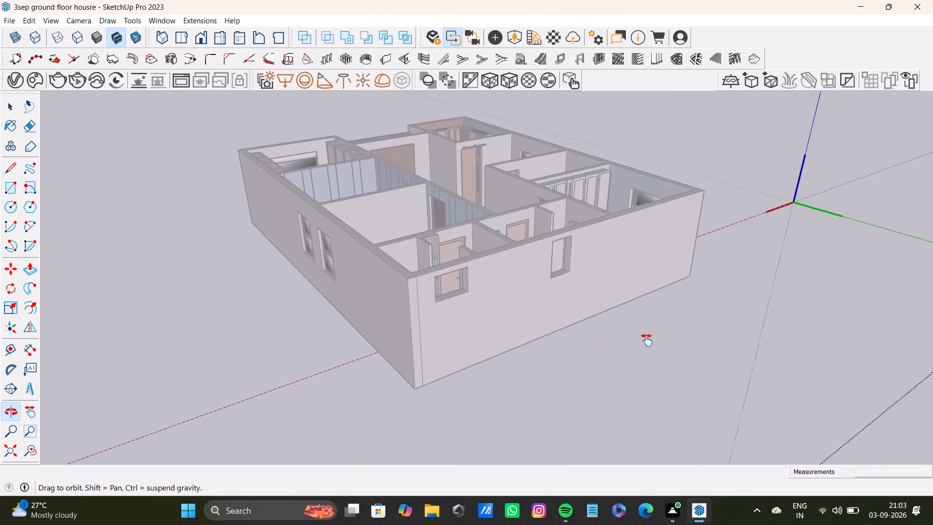
pyautogui.moveTo(647, 340); pyautogui.dragTo(737, 324, button='middle')
pyautogui.moveTo(705, 333); pyautogui.dragTo(589, 371, button='middle')
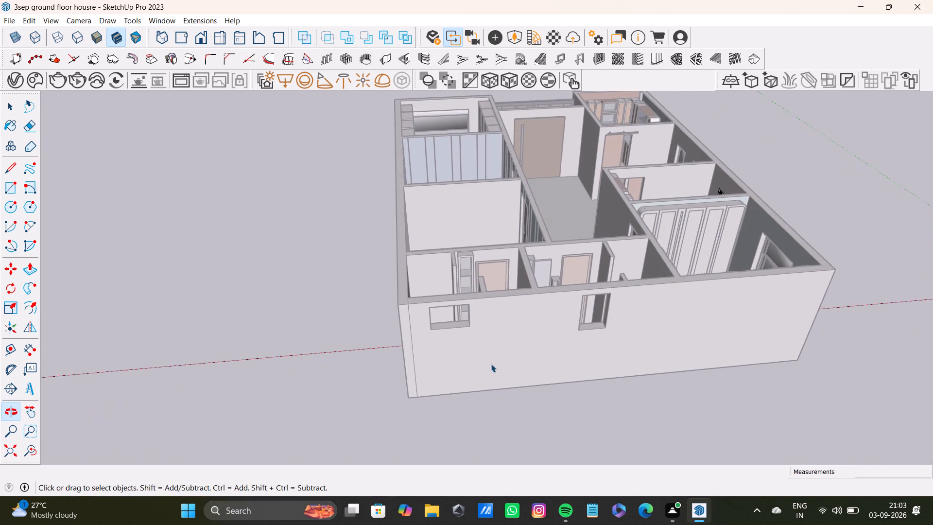
pyautogui.scroll(2, 490, 364)
pyautogui.keyDown('shift'); pyautogui.moveTo(489, 364); pyautogui.dragTo(614, 397, button='middle'); pyautogui.keyUp('shift')
pyautogui.moveTo(623, 404); pyautogui.dragTo(570, 437, button='middle')
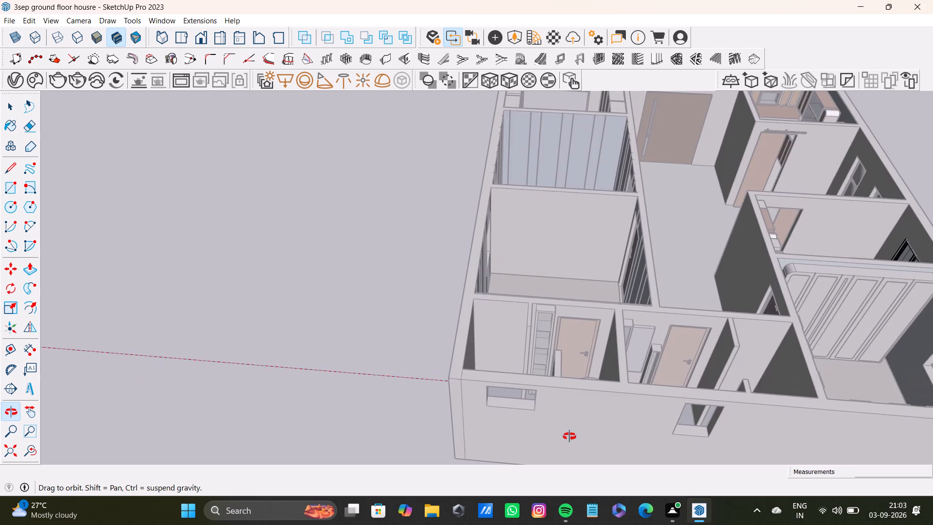
pyautogui.moveTo(570, 437); pyautogui.dragTo(589, 496, button='middle')
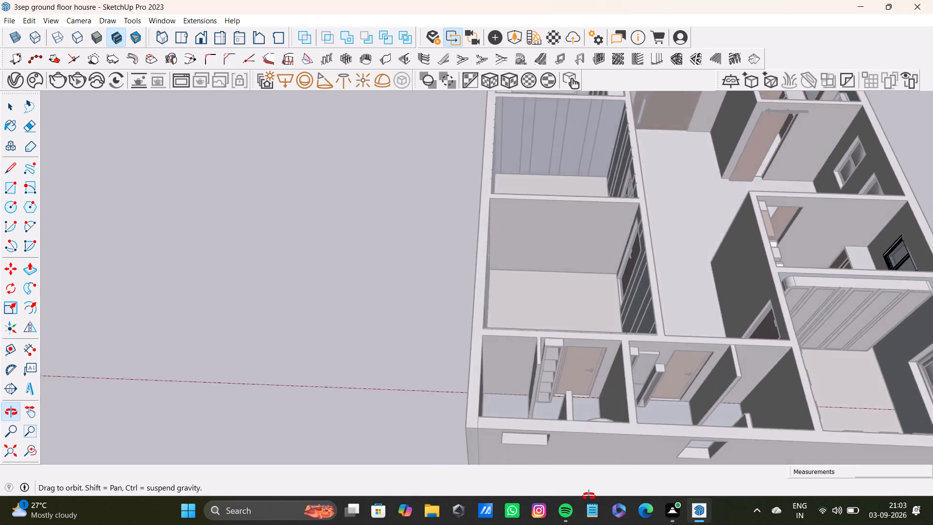
pyautogui.moveTo(589, 496); pyautogui.dragTo(652, 434, button='middle')
pyautogui.scroll(-5, 598, 406)
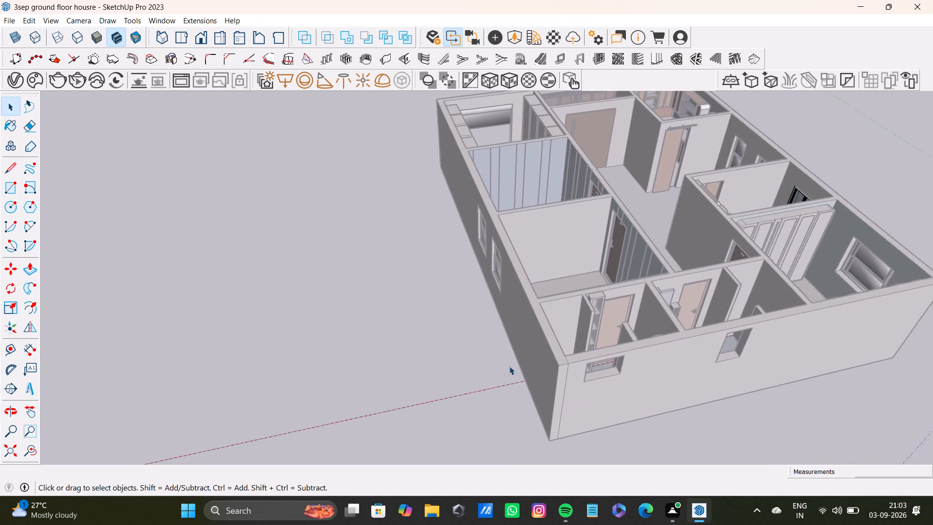
pyautogui.scroll(-3, 509, 366)
pyautogui.keyDown('shift'); pyautogui.moveTo(470, 358); pyautogui.dragTo(473, 251, button='middle'); pyautogui.keyUp('shift')
pyautogui.scroll(3, 319, 251)
pyautogui.press('space')
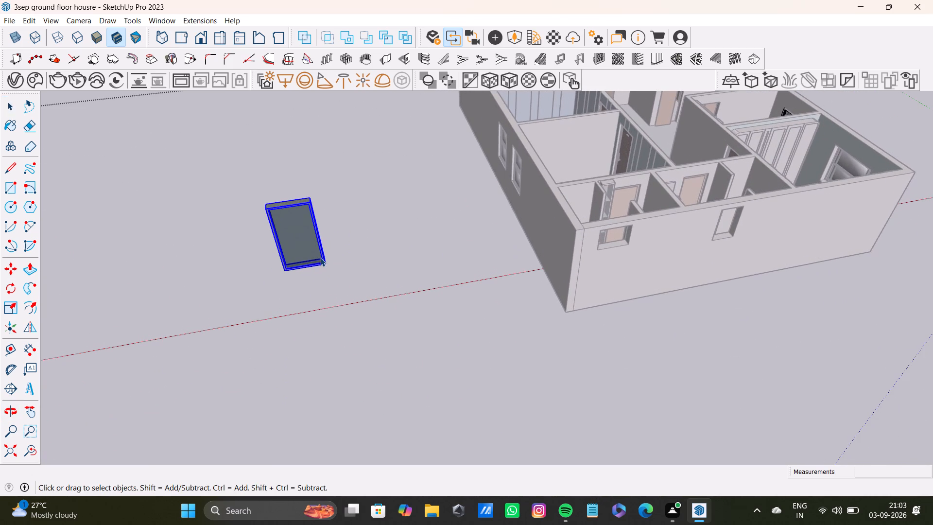
pyautogui.press('m')
pyautogui.click(327, 265)
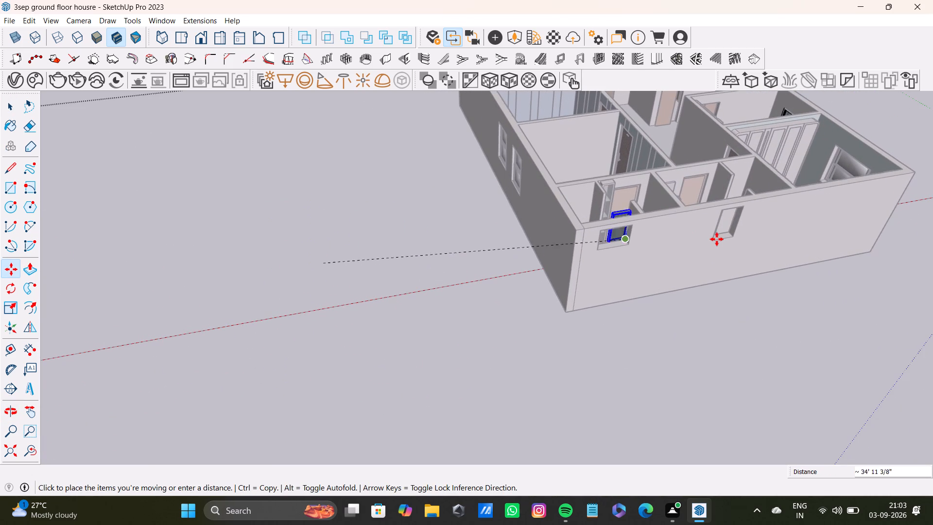
pyautogui.scroll(2, 717, 239)
pyautogui.keyDown('shift'); pyautogui.moveTo(721, 239); pyautogui.dragTo(538, 315, button='middle'); pyautogui.keyUp('shift')
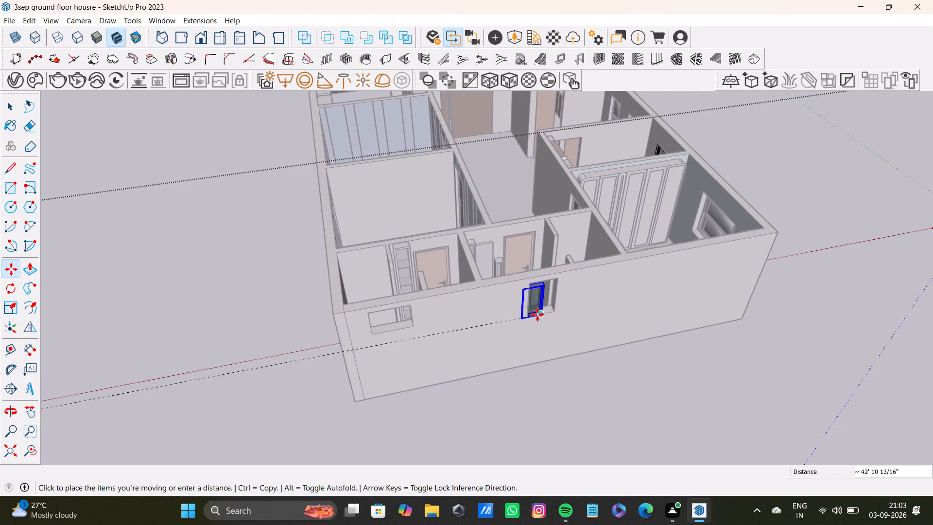
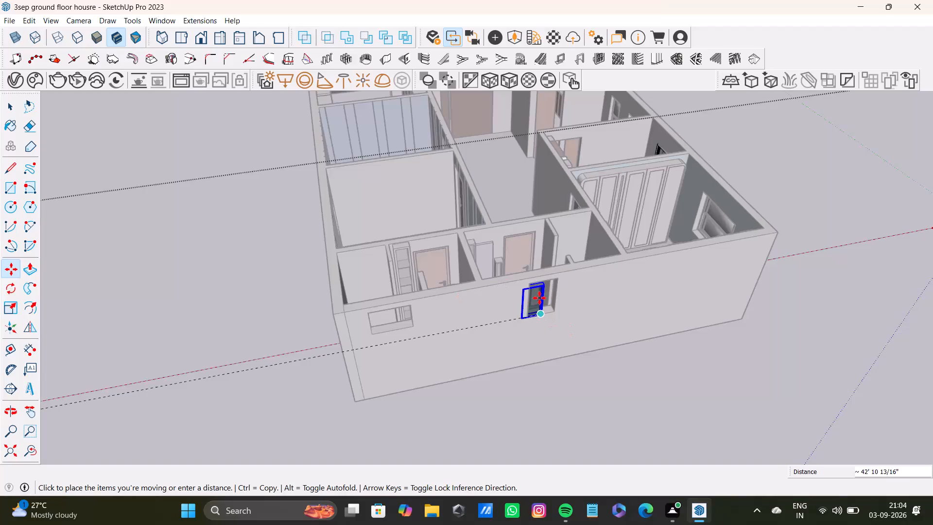
# Place the moved single-panel window inside the end wall's tall narrow opening, its lower corner against the opening's bottom side corner.
pyautogui.moveTo(559, 317); pyautogui.dragTo(499, 299, button='middle')
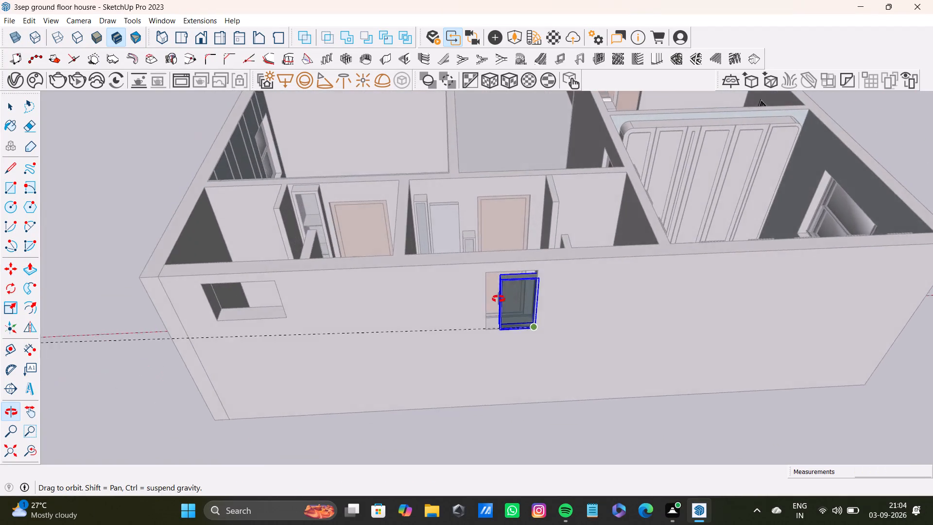
pyautogui.moveTo(499, 299); pyautogui.dragTo(537, 299, button='middle')
pyautogui.scroll(15, 537, 299)
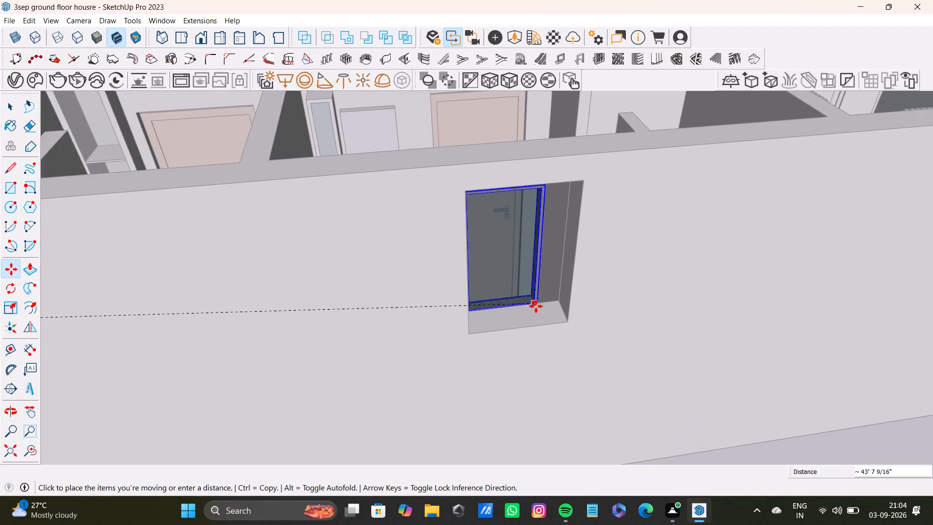
pyautogui.scroll(9, 536, 306)
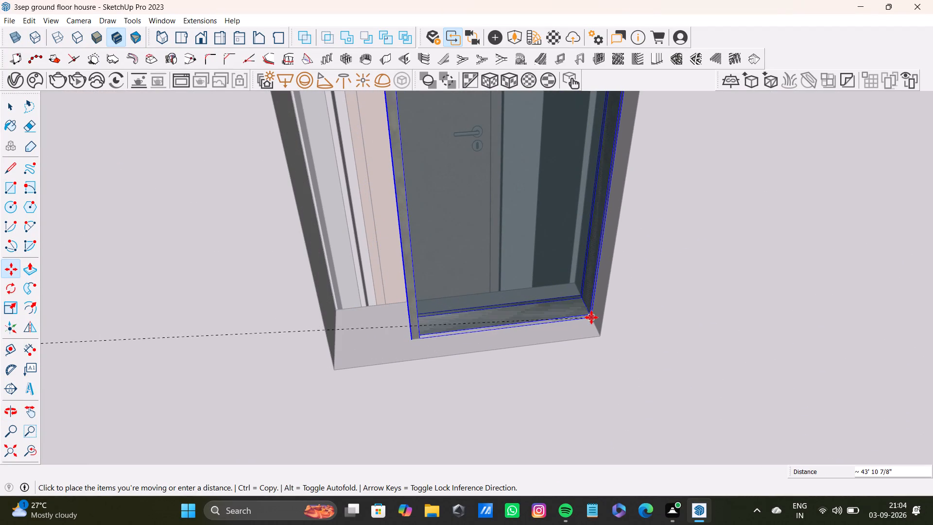
pyautogui.click(591, 318)
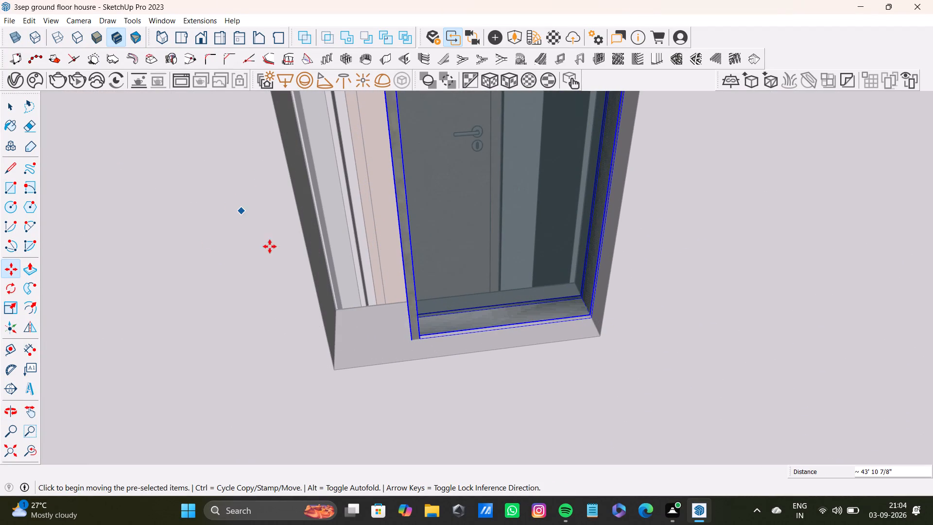
# Scale the single-panel window along the green axis by about 1.39 so it spans the full width of the tall narrow opening.
pyautogui.scroll(-11, 344, 265)
pyautogui.keyDown('shift'); pyautogui.moveTo(379, 258); pyautogui.dragTo(396, 293, button='middle'); pyautogui.keyUp('shift')
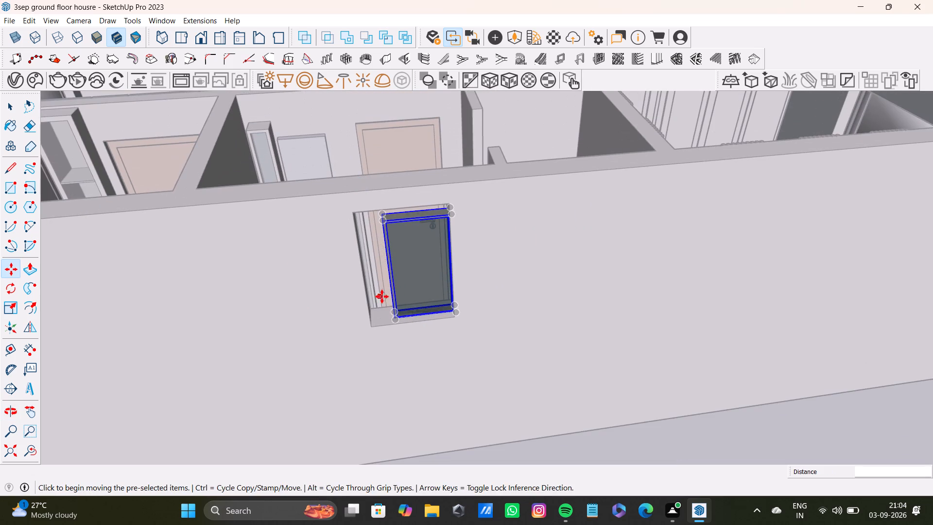
pyautogui.press('s')
pyautogui.scroll(7, 370, 295)
pyautogui.moveTo(411, 248); pyautogui.dragTo(396, 250)
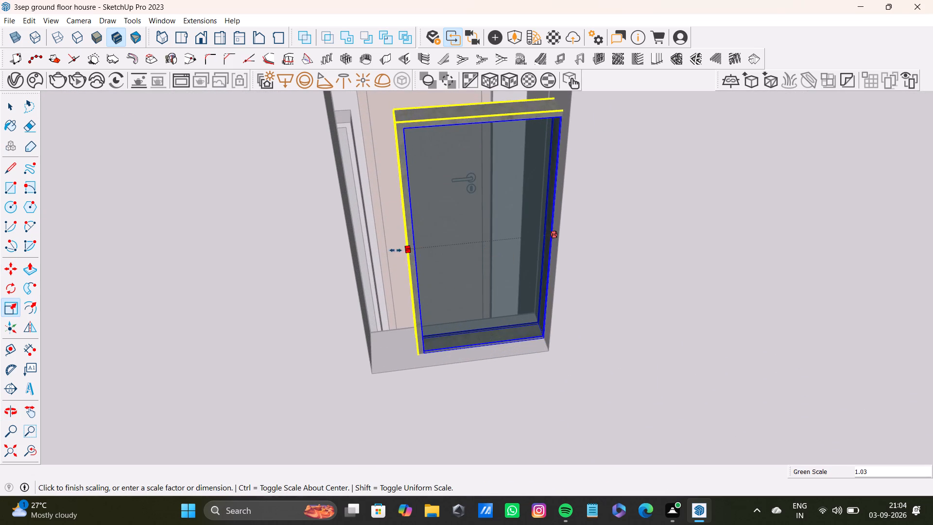
pyautogui.moveTo(396, 250); pyautogui.dragTo(351, 256)
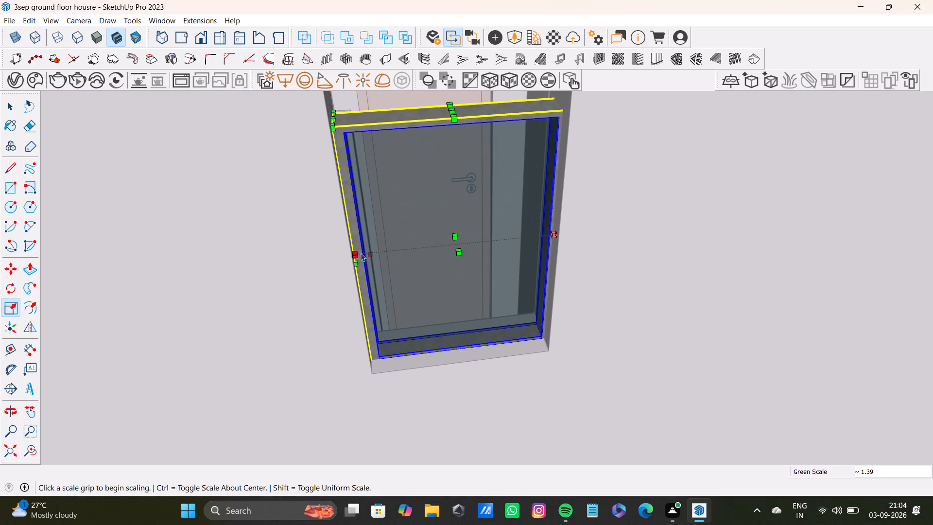
pyautogui.keyDown('shift'); pyautogui.moveTo(428, 248); pyautogui.dragTo(422, 267, button='middle'); pyautogui.keyUp('shift')
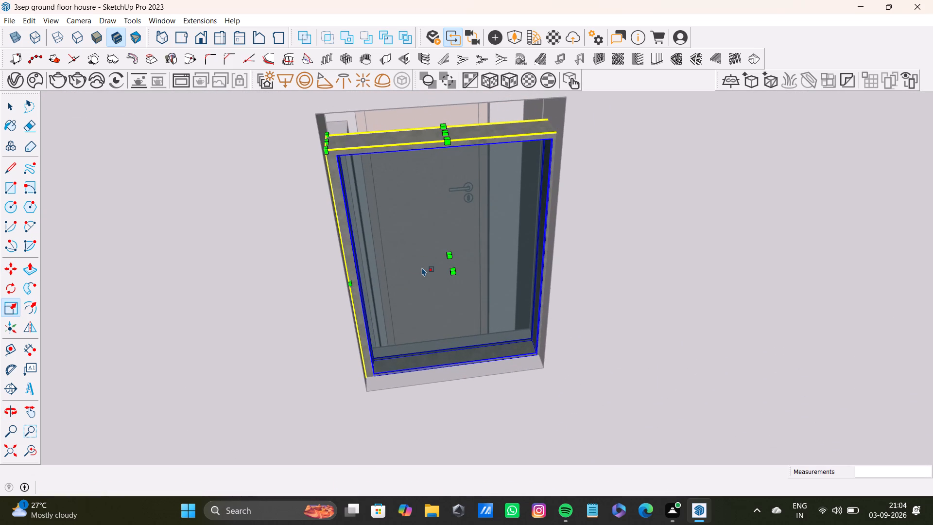
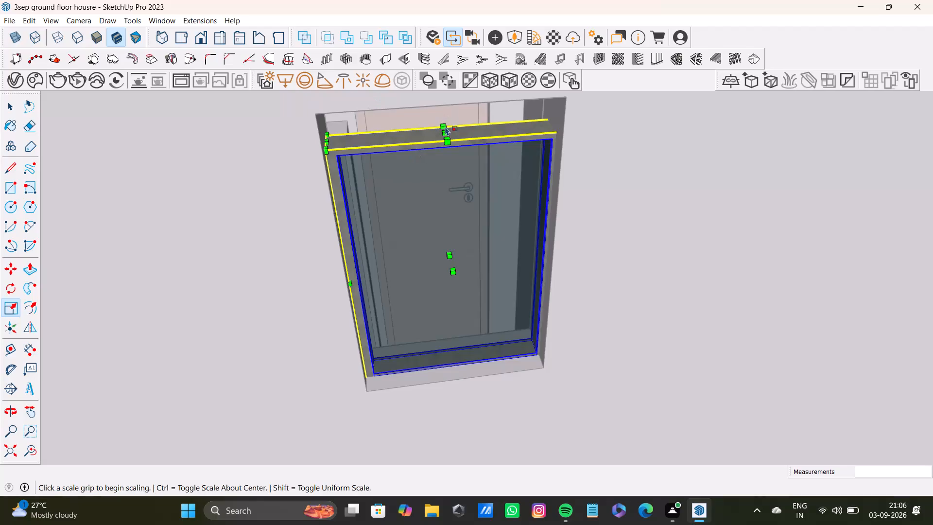
# Scale the single-panel window along the blue axis at its top and its bottom edge to fit the tall narrow opening's height.
pyautogui.moveTo(446, 131); pyautogui.dragTo(438, 105)
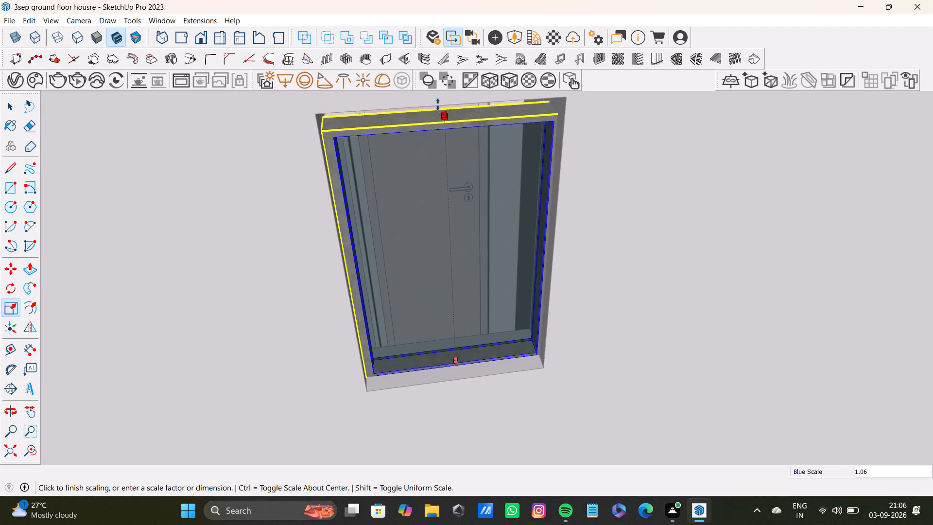
pyautogui.moveTo(438, 105); pyautogui.dragTo(438, 100)
pyautogui.scroll(-4, 458, 303)
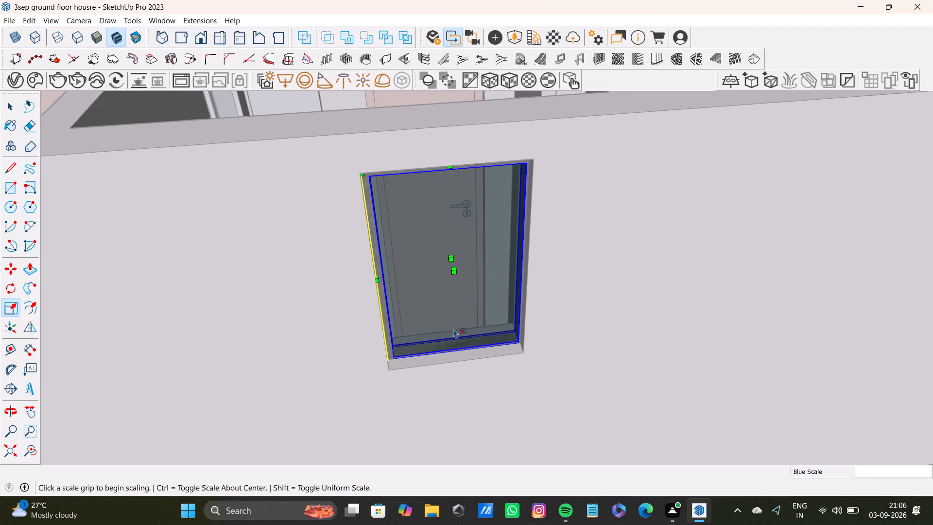
pyautogui.moveTo(482, 326); pyautogui.dragTo(407, 316, button='middle')
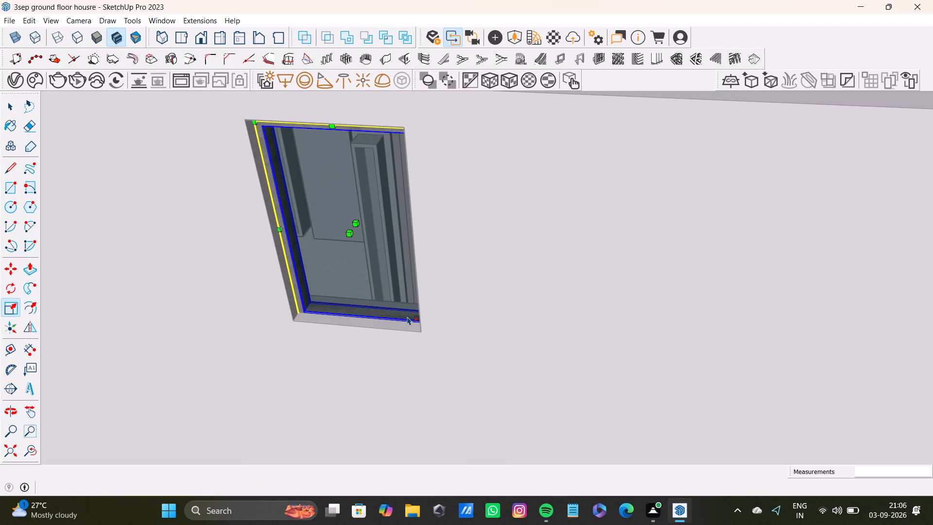
pyautogui.scroll(-7, 407, 314)
pyautogui.keyDown('shift'); pyautogui.moveTo(365, 286); pyautogui.dragTo(424, 338, button='middle'); pyautogui.keyUp('shift')
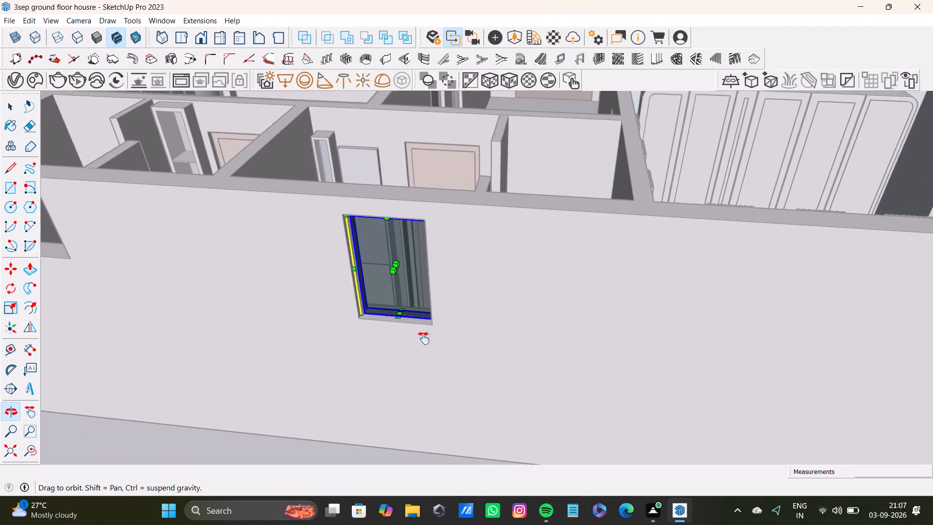
pyautogui.keyDown('shift'); pyautogui.moveTo(424, 338); pyautogui.dragTo(444, 362, button='middle'); pyautogui.keyUp('shift')
pyautogui.scroll(7, 444, 362)
pyautogui.moveTo(467, 390); pyautogui.dragTo(504, 362, button='middle')
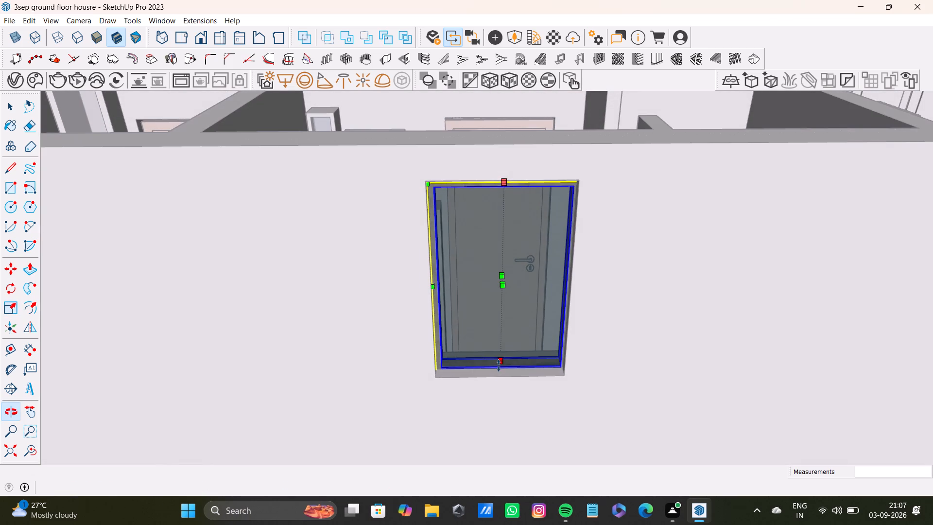
pyautogui.moveTo(493, 369); pyautogui.dragTo(489, 347, button='middle')
pyautogui.scroll(7, 491, 342)
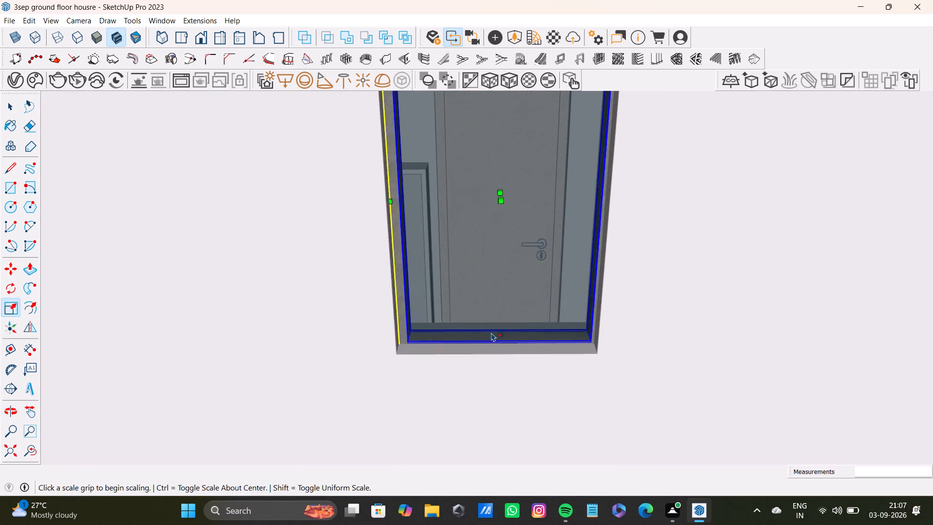
pyautogui.scroll(3, 491, 332)
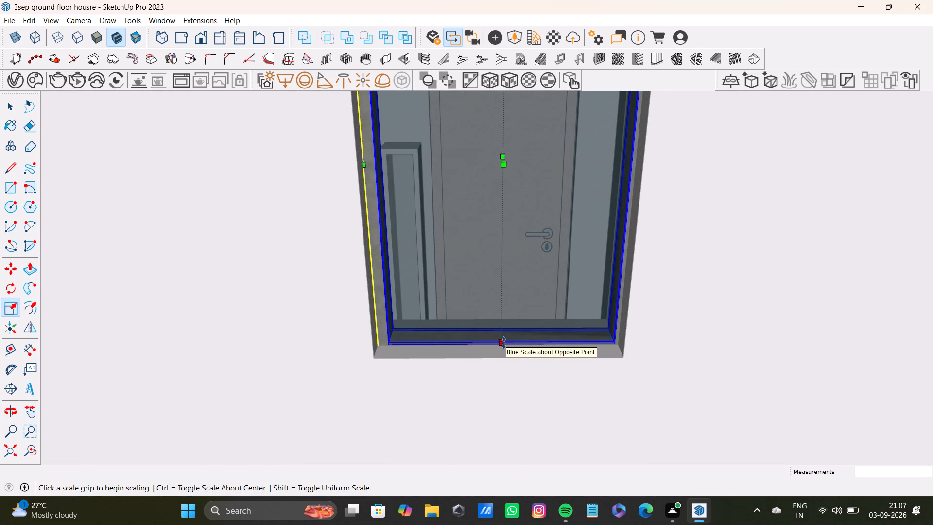
pyautogui.moveTo(504, 343); pyautogui.dragTo(502, 353)
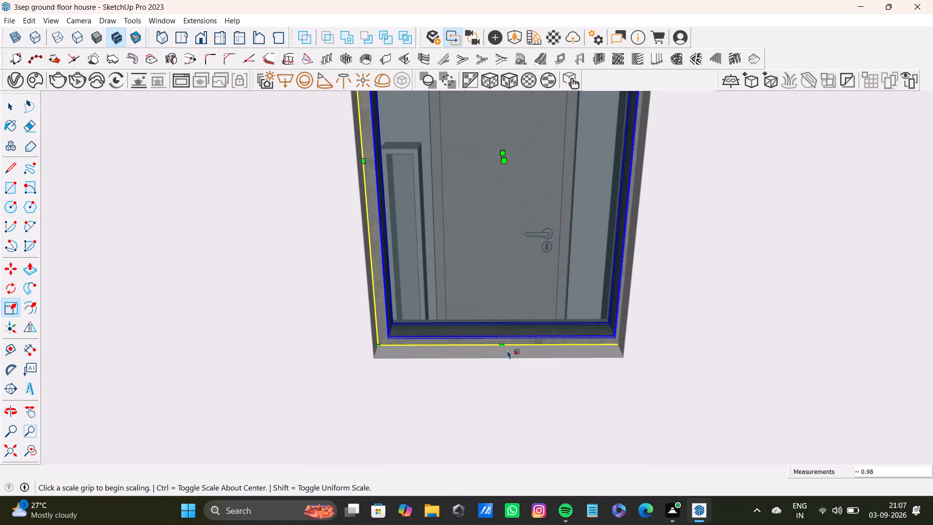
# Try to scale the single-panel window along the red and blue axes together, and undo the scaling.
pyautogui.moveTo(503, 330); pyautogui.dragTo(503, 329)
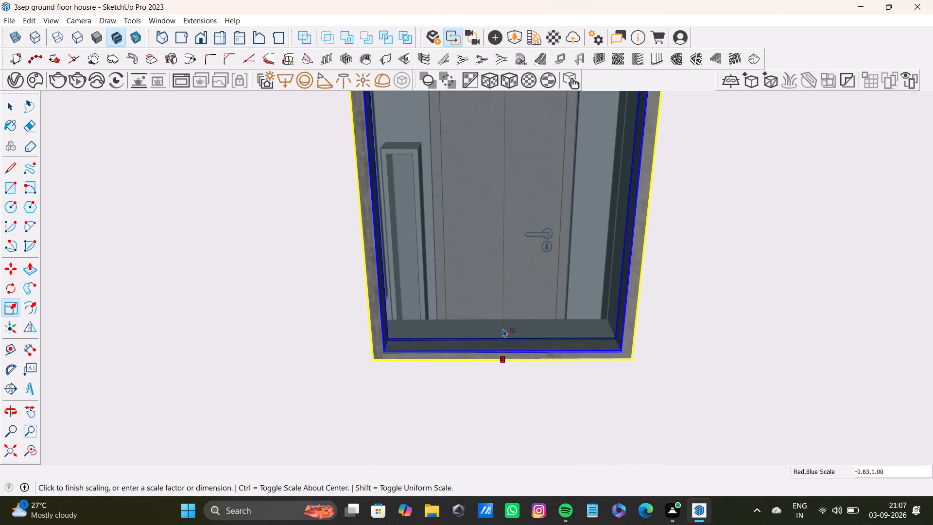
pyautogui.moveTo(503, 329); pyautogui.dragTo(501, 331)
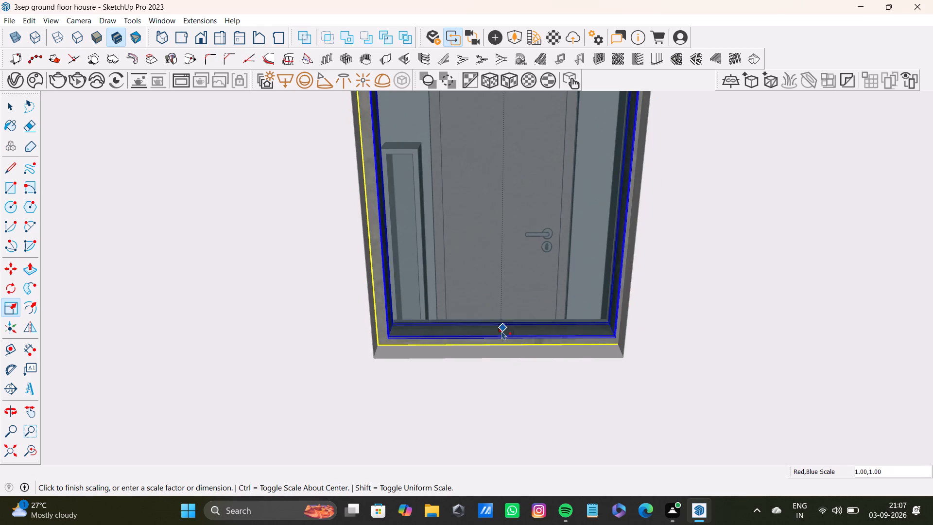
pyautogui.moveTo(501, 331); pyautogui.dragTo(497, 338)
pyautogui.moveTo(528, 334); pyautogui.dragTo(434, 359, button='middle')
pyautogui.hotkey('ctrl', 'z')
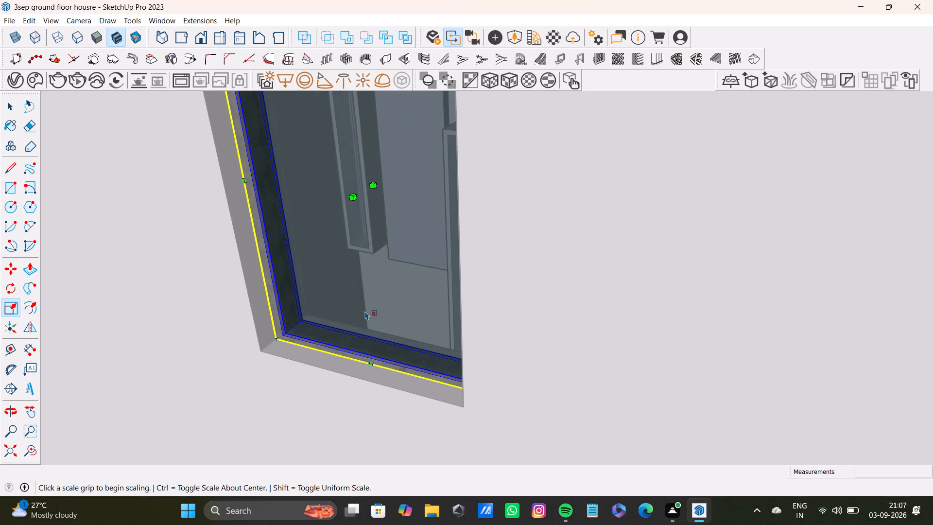
# Scale the single-panel window's depth along the red axis so its frame reaches the outer wall face.
pyautogui.moveTo(356, 199); pyautogui.dragTo(351, 208)
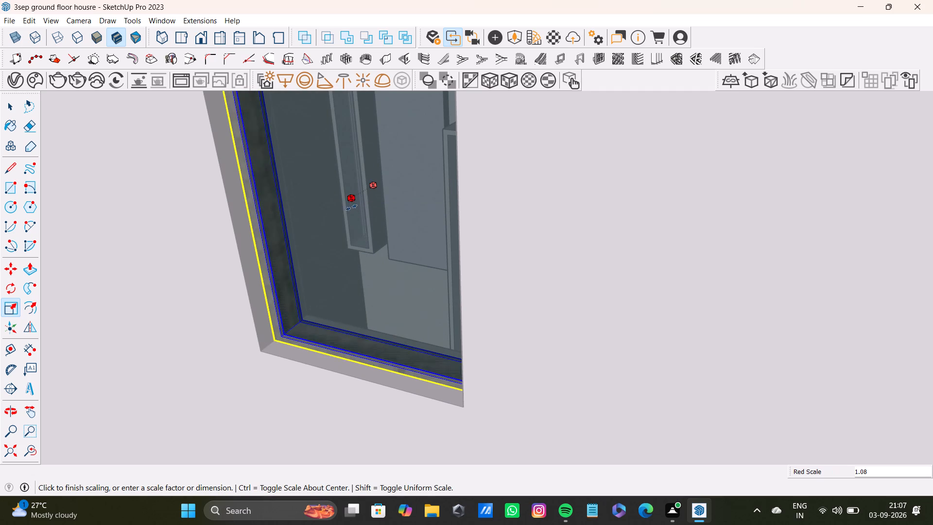
pyautogui.moveTo(351, 208); pyautogui.dragTo(347, 211)
pyautogui.press('space')
# Scale the window's top along the blue axis by about 1.03 to meet the tall opening's upper edge.
pyautogui.scroll(-16, 338, 234)
pyautogui.keyDown('shift'); pyautogui.moveTo(331, 285); pyautogui.dragTo(362, 286, button='middle'); pyautogui.keyUp('shift')
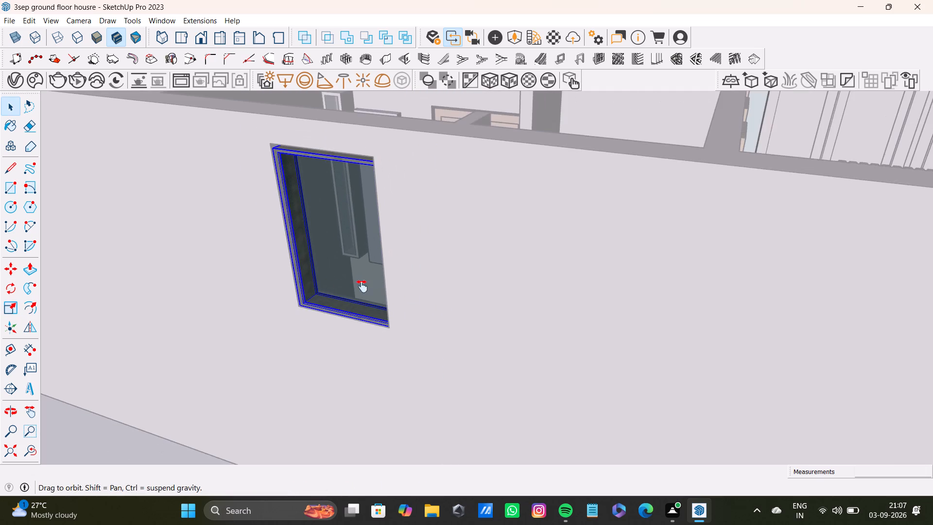
pyautogui.keyDown('shift'); pyautogui.moveTo(362, 286); pyautogui.dragTo(469, 334, button='middle'); pyautogui.keyUp('shift')
pyautogui.scroll(7, 468, 270)
pyautogui.moveTo(469, 229); pyautogui.dragTo(469, 220, button='middle')
pyautogui.press('s')
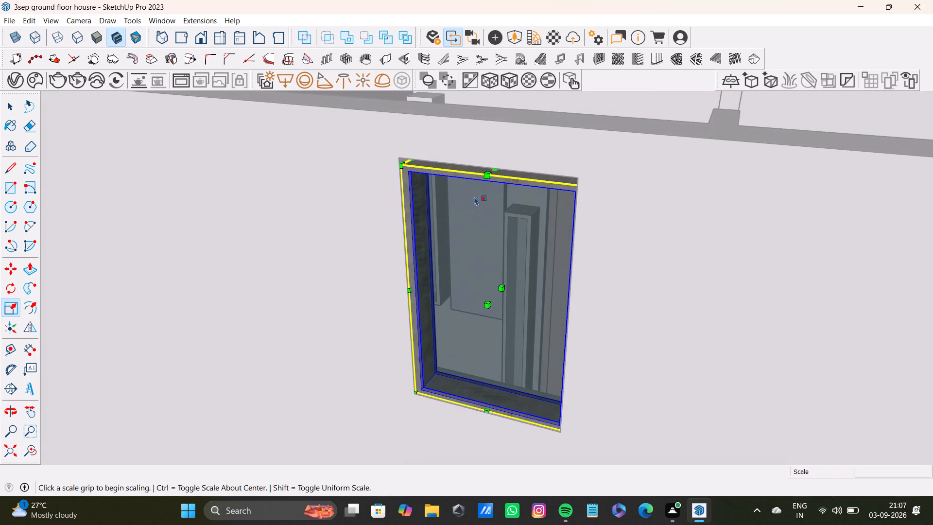
pyautogui.moveTo(496, 170); pyautogui.dragTo(496, 165)
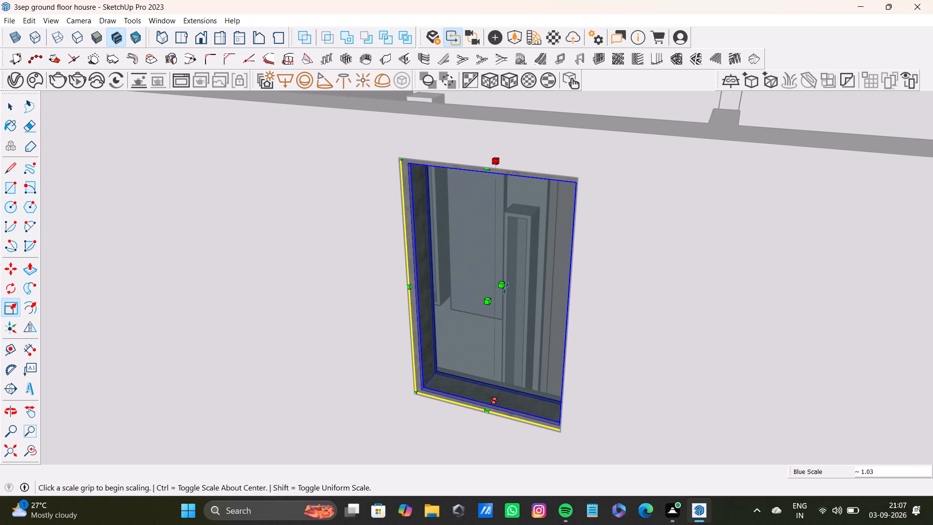
# Copy the fitted window about 11' 3 5/8" along the wall into the empty opening near the house corner, against its bottom side corner.
pyautogui.moveTo(518, 389); pyautogui.dragTo(612, 391, button='middle')
pyautogui.press('m')
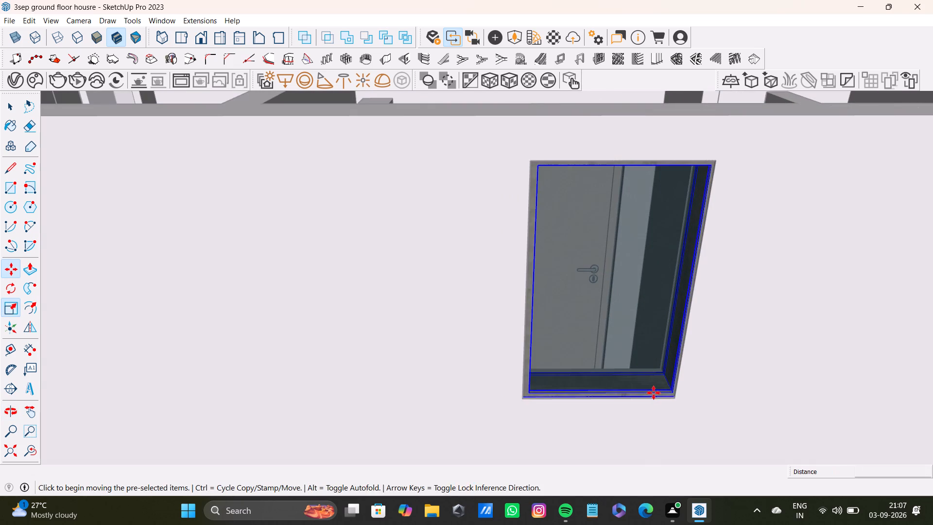
pyautogui.click(676, 394)
pyautogui.scroll(-6, 406, 391)
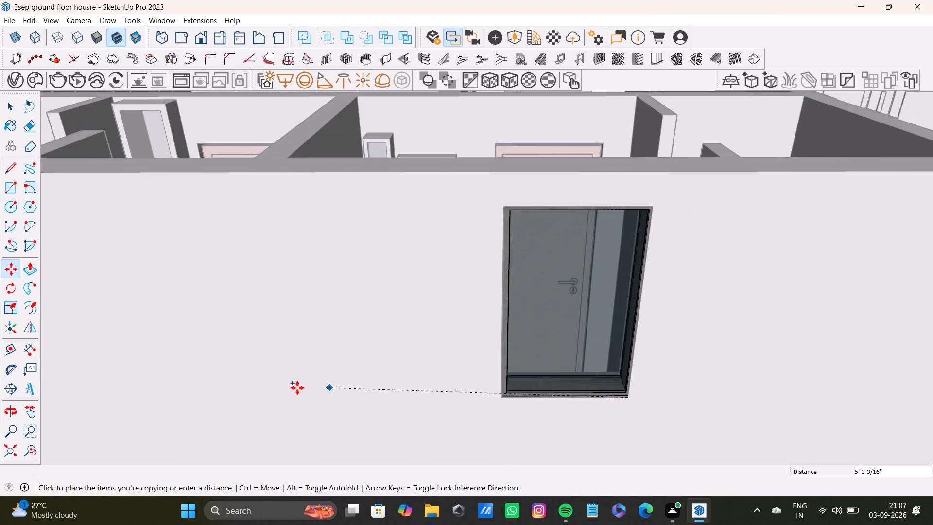
pyautogui.keyDown('shift'); pyautogui.moveTo(276, 380); pyautogui.dragTo(629, 335, button='middle'); pyautogui.keyUp('shift')
pyautogui.scroll(4, 328, 315)
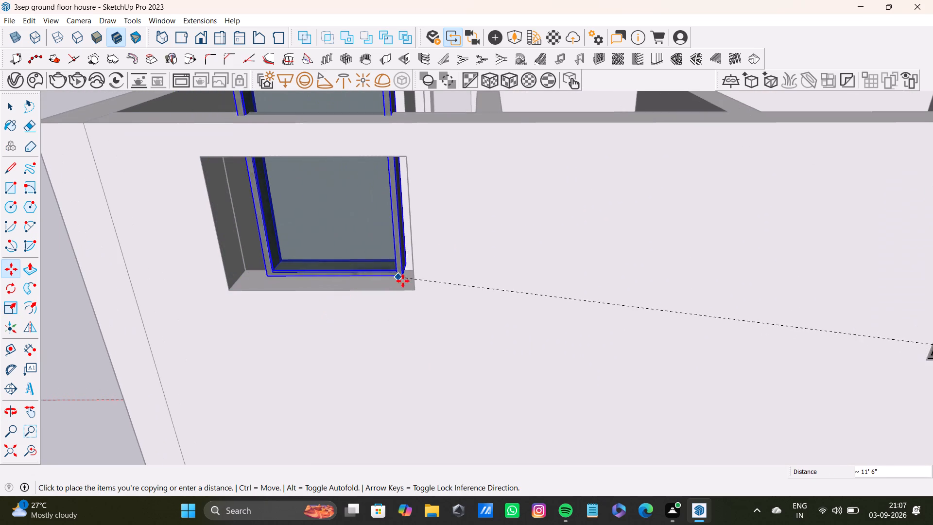
pyautogui.click(406, 291)
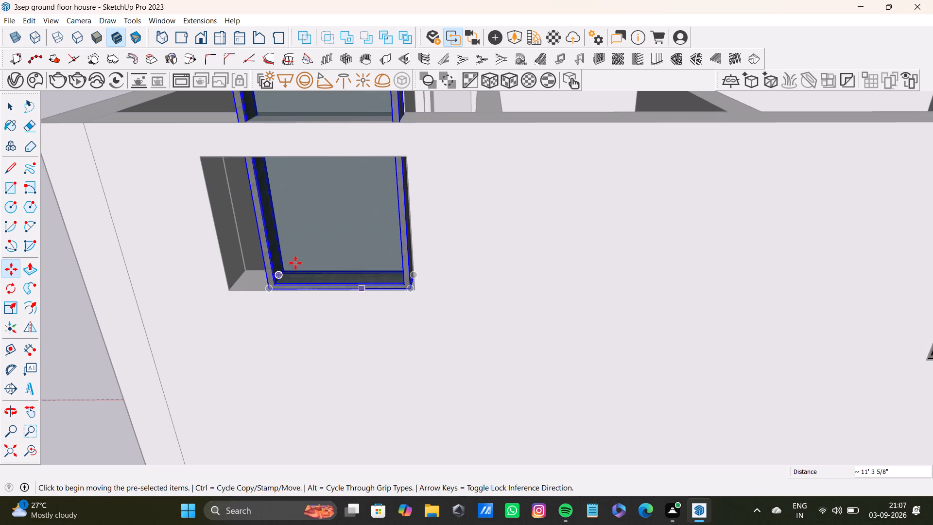
# Scale the copied window along the green axis to span the corner opening's width.
pyautogui.keyDown('shift'); pyautogui.moveTo(294, 257); pyautogui.dragTo(438, 332, button='middle'); pyautogui.keyUp('shift')
pyautogui.moveTo(401, 320); pyautogui.dragTo(462, 313, button='middle')
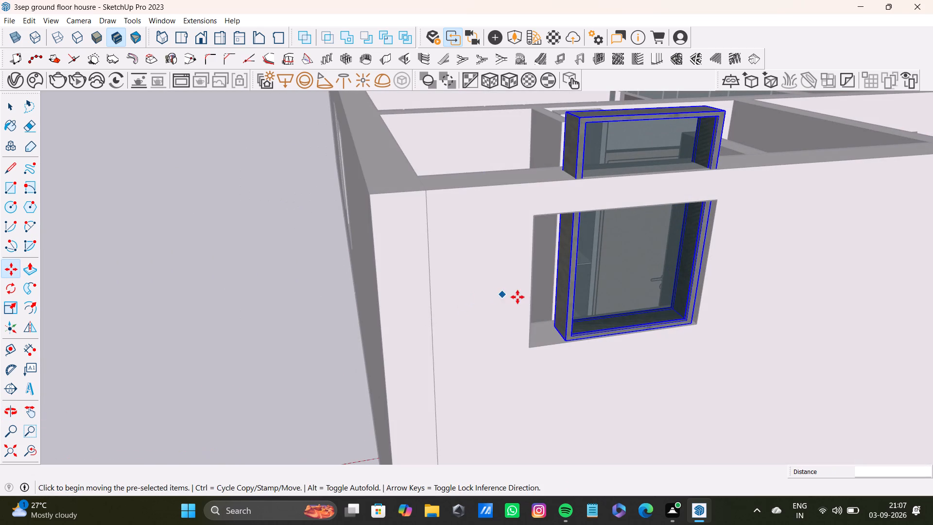
pyautogui.press('s')
pyautogui.moveTo(565, 236); pyautogui.dragTo(549, 242)
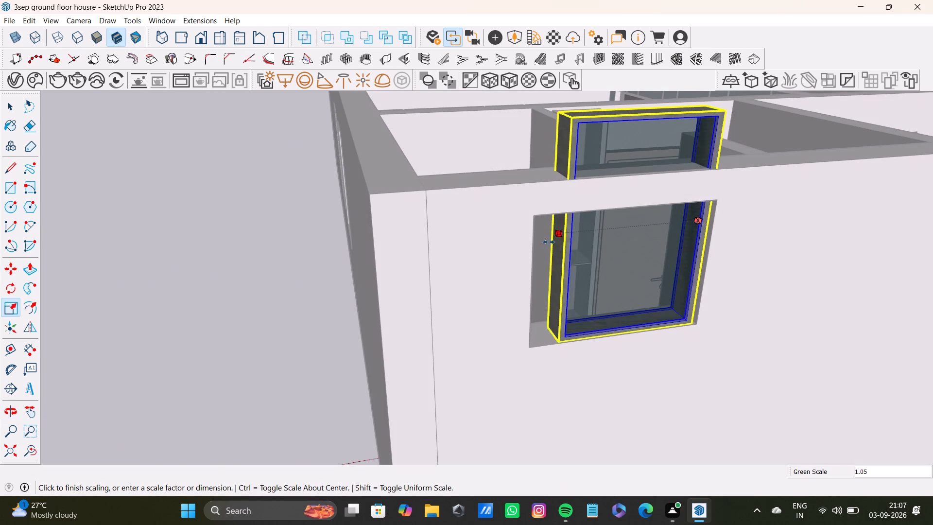
pyautogui.moveTo(549, 242); pyautogui.dragTo(528, 247)
# Scale the copied window's top along the blue axis down to the corner opening's upper edge, matching the opening's height.
pyautogui.moveTo(597, 255); pyautogui.dragTo(486, 336, button='middle')
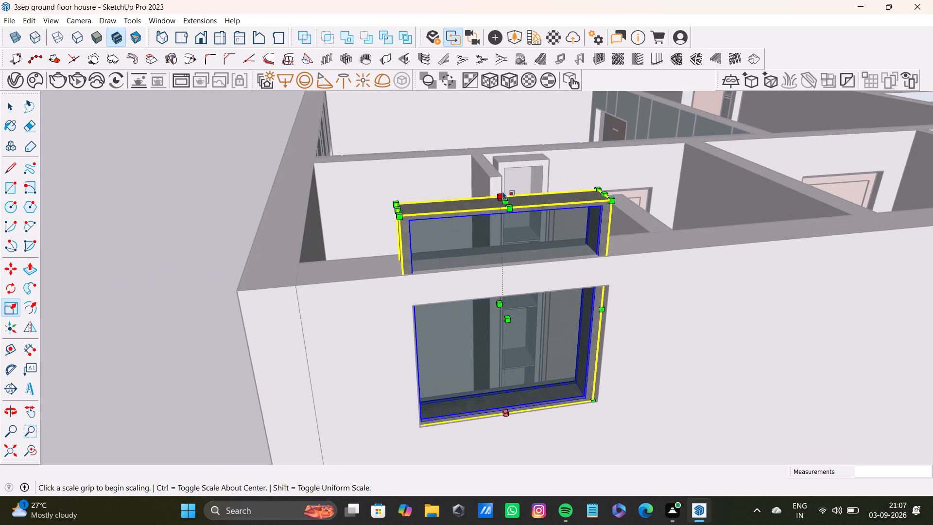
pyautogui.moveTo(506, 199); pyautogui.dragTo(518, 302)
pyautogui.moveTo(554, 351); pyautogui.dragTo(513, 370, button='middle')
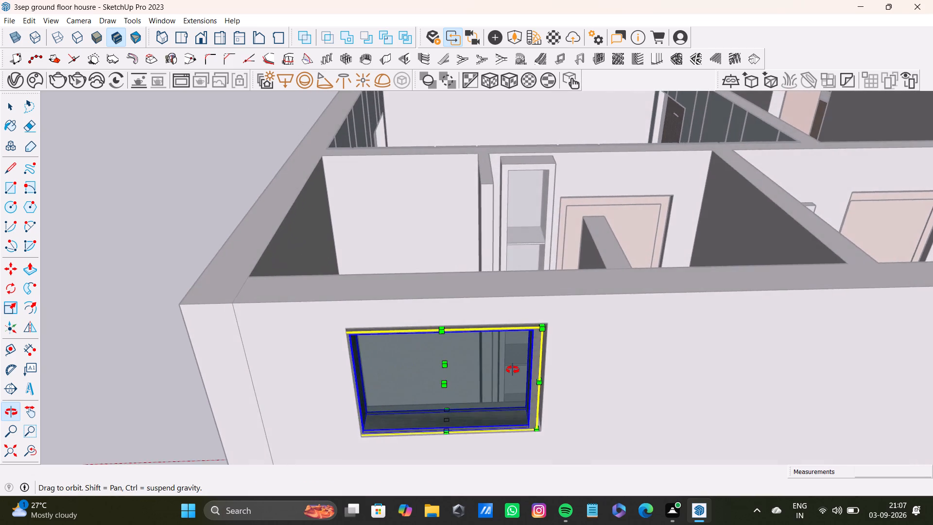
pyautogui.moveTo(513, 370); pyautogui.dragTo(495, 340, button='middle')
pyautogui.scroll(7, 470, 280)
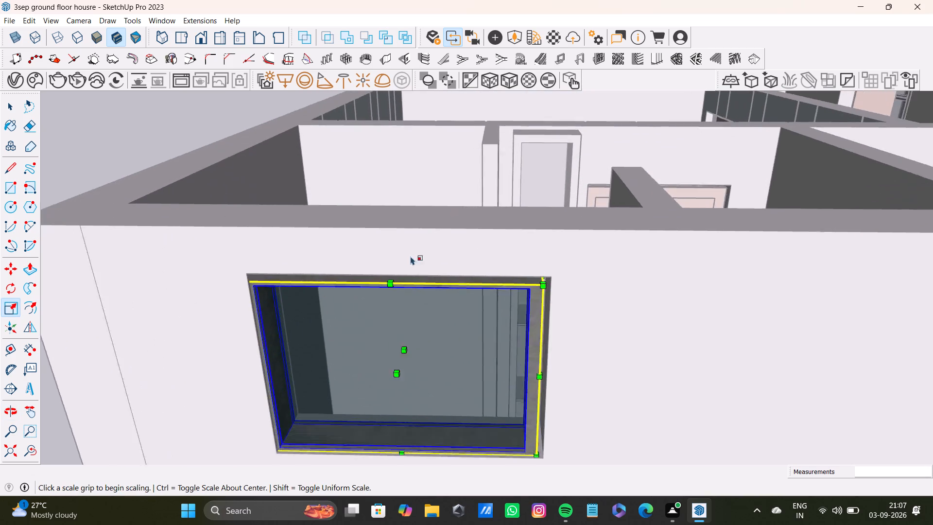
pyautogui.scroll(4, 411, 256)
pyautogui.moveTo(393, 298); pyautogui.dragTo(396, 270, button='middle')
pyautogui.moveTo(393, 264); pyautogui.dragTo(392, 257)
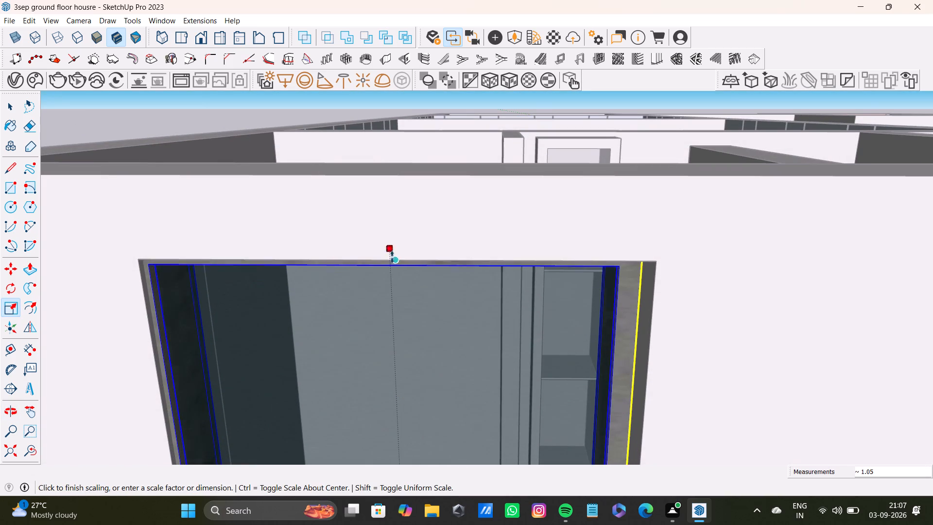
pyautogui.moveTo(392, 257); pyautogui.dragTo(392, 253)
# Fine-tune the copied window's width along the green axis, scaling one side by about 1.02 to meet the opening's side edge, and deselect it.
pyautogui.scroll(-8, 380, 284)
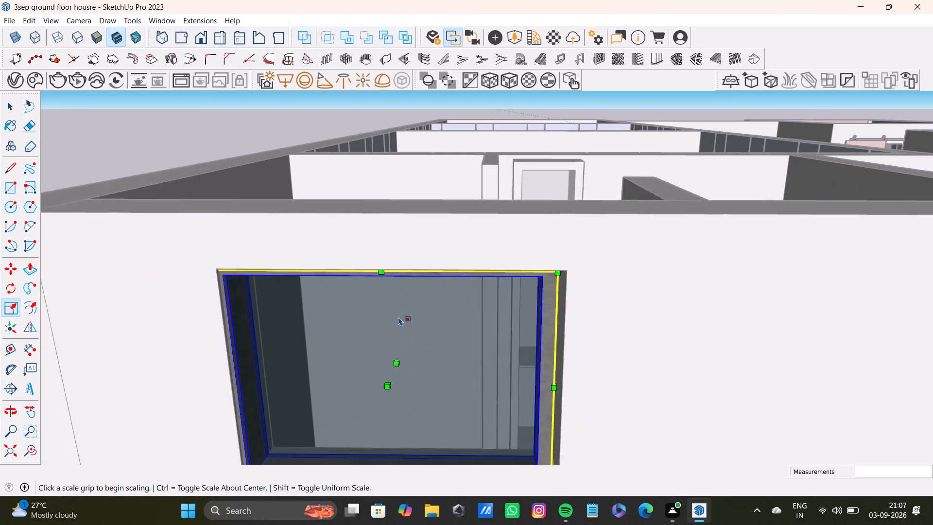
pyautogui.moveTo(525, 366); pyautogui.dragTo(533, 365)
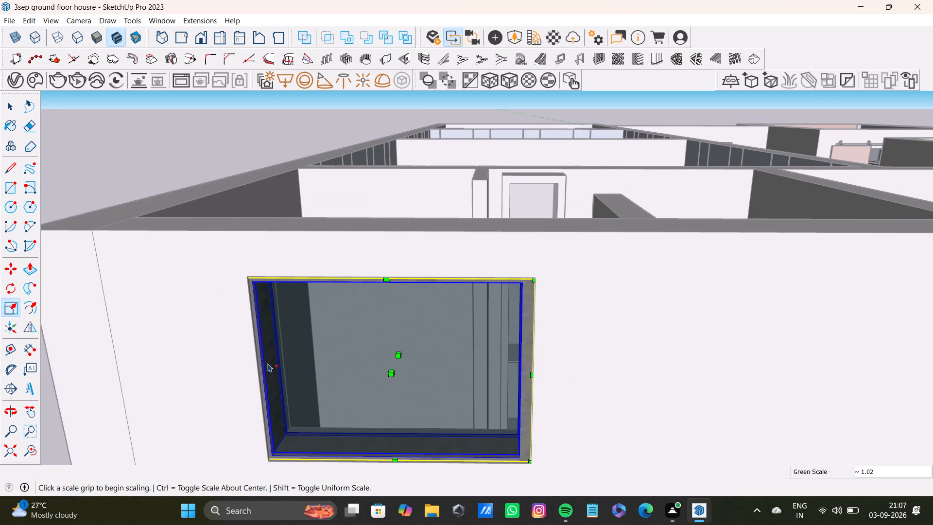
pyautogui.click(264, 367)
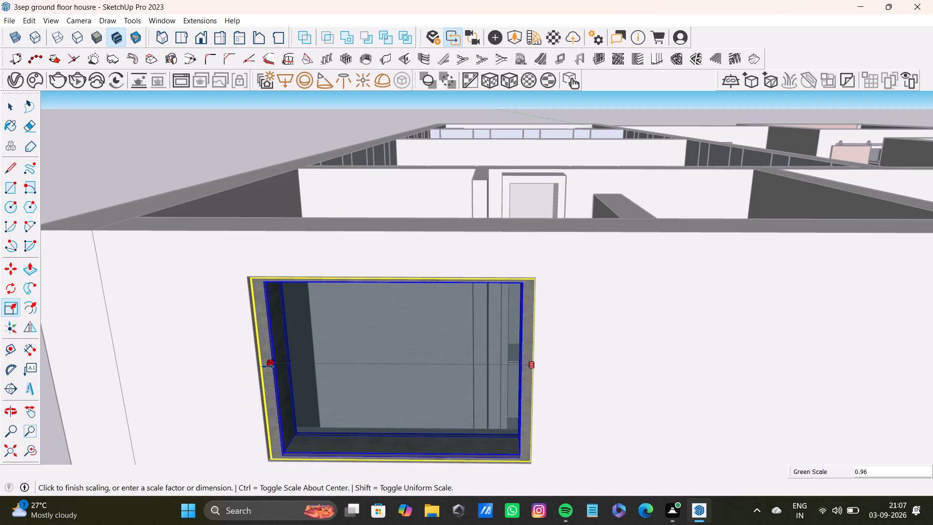
pyautogui.scroll(-13, 266, 348)
pyautogui.press('space')
pyautogui.click(213, 220)
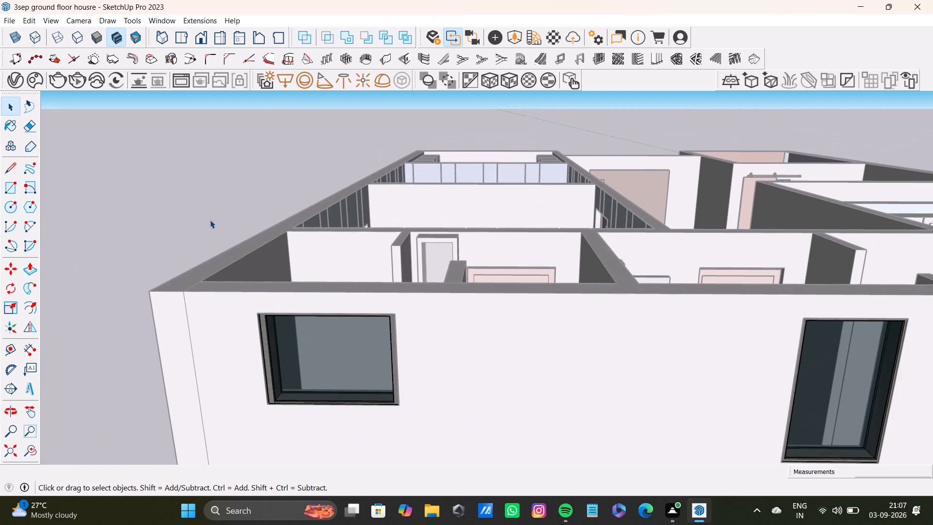
pyautogui.moveTo(362, 373); pyautogui.dragTo(545, 402, button='middle')
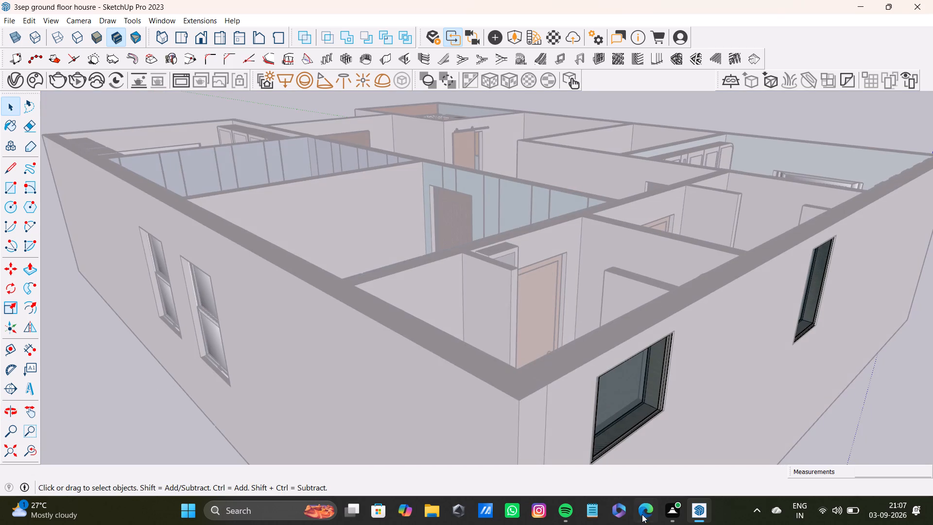
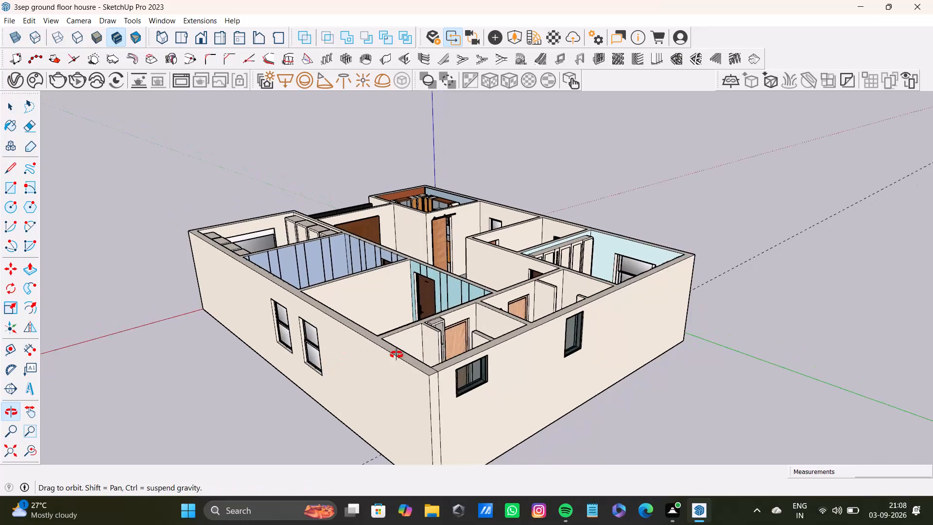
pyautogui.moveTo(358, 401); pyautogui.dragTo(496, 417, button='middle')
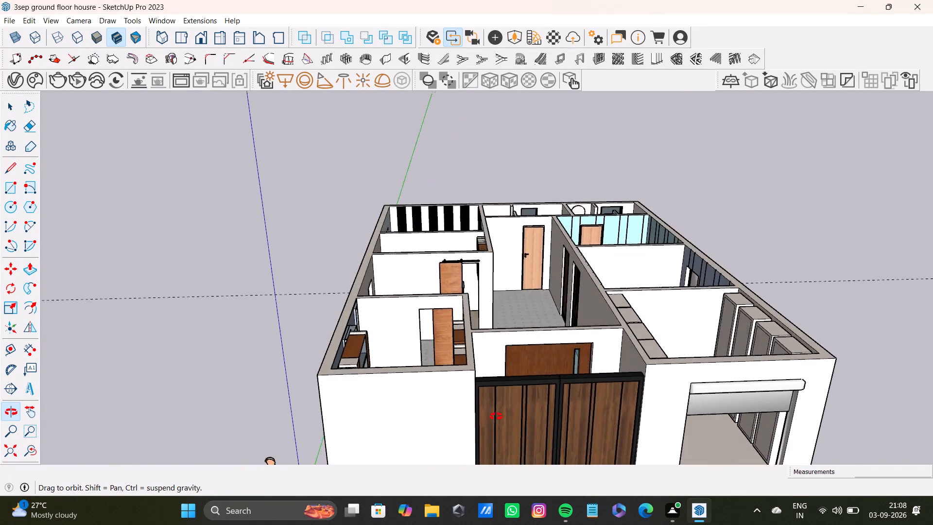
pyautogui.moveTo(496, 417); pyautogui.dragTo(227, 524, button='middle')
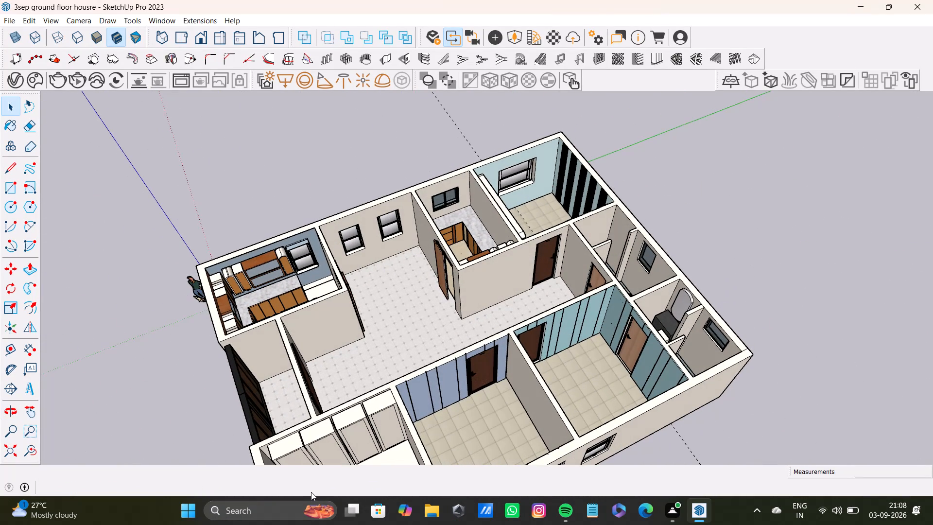
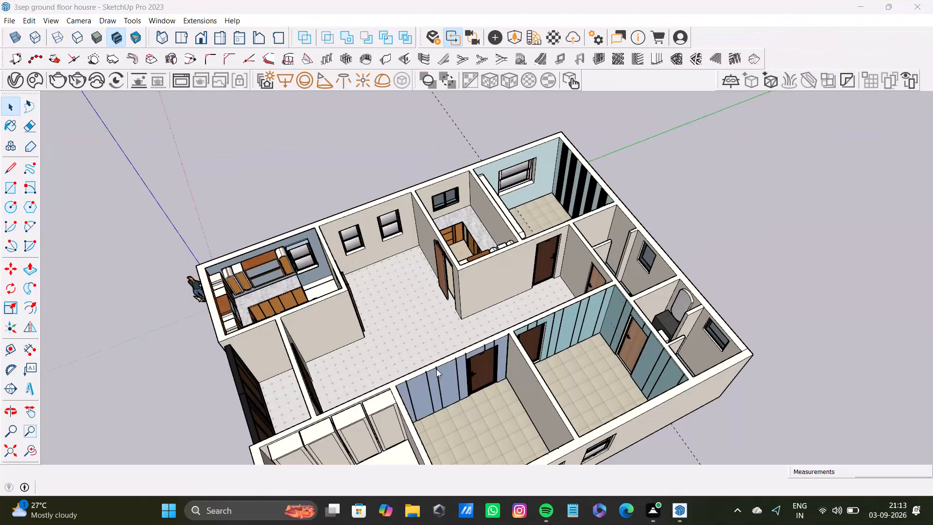
# Delete the four leftover glass windows floating away from the house from within their imported group, and exit the group.
pyautogui.scroll(-16, 371, 344)
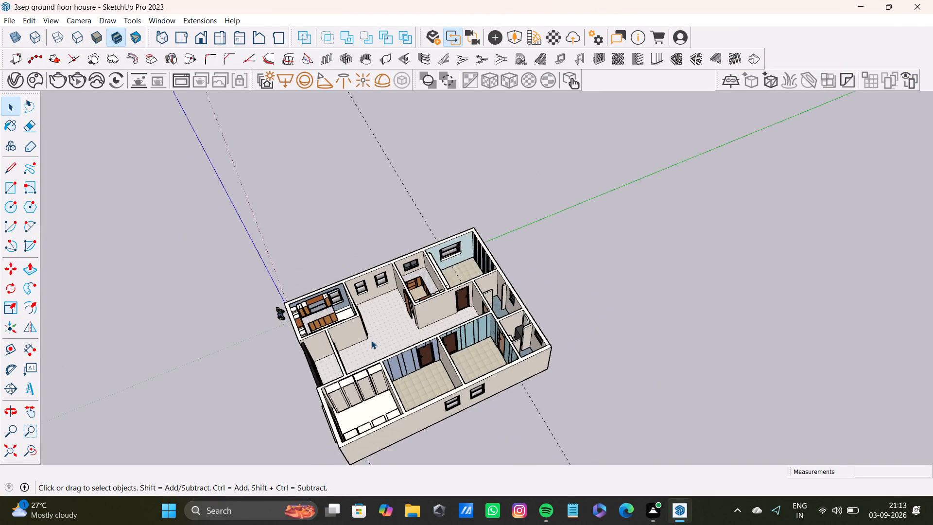
pyautogui.scroll(-1, 371, 340)
pyautogui.moveTo(373, 350); pyautogui.dragTo(532, 262, button='middle')
pyautogui.doubleClick(611, 275)
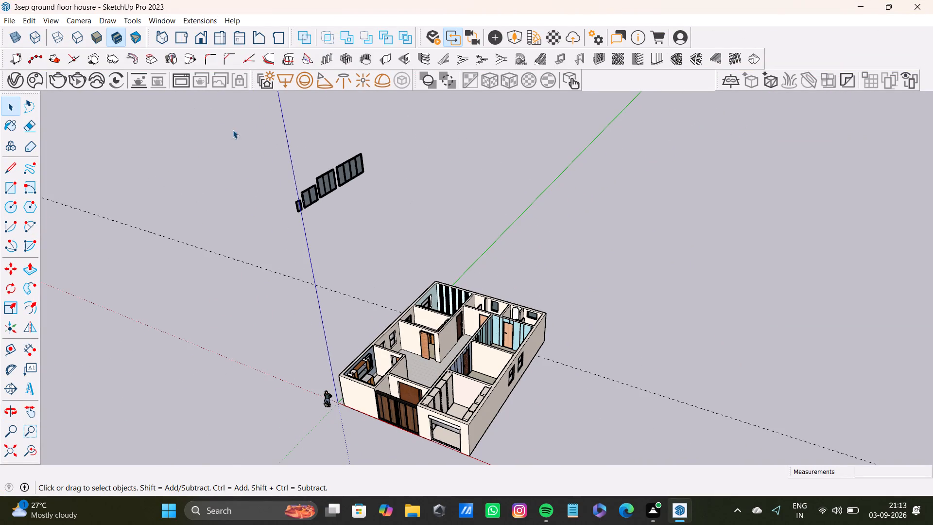
pyautogui.moveTo(234, 129); pyautogui.dragTo(437, 231)
pyautogui.click(281, 194)
pyautogui.moveTo(285, 154); pyautogui.dragTo(337, 169)
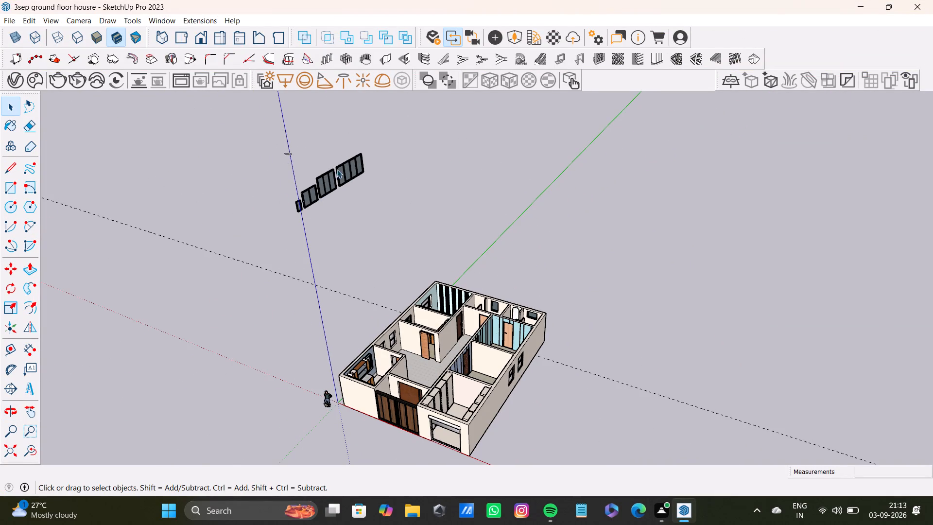
pyautogui.moveTo(337, 169); pyautogui.dragTo(421, 238)
pyautogui.moveTo(479, 282); pyautogui.dragTo(541, 363, button='middle')
pyautogui.moveTo(551, 364); pyautogui.dragTo(312, 367, button='middle')
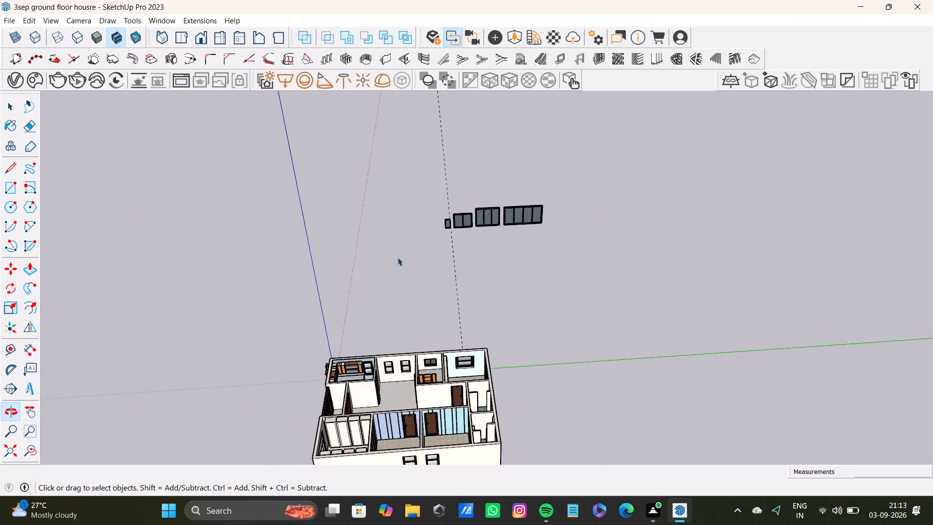
pyautogui.scroll(3, 407, 249)
pyautogui.moveTo(434, 183); pyautogui.dragTo(647, 277)
pyautogui.click(670, 241)
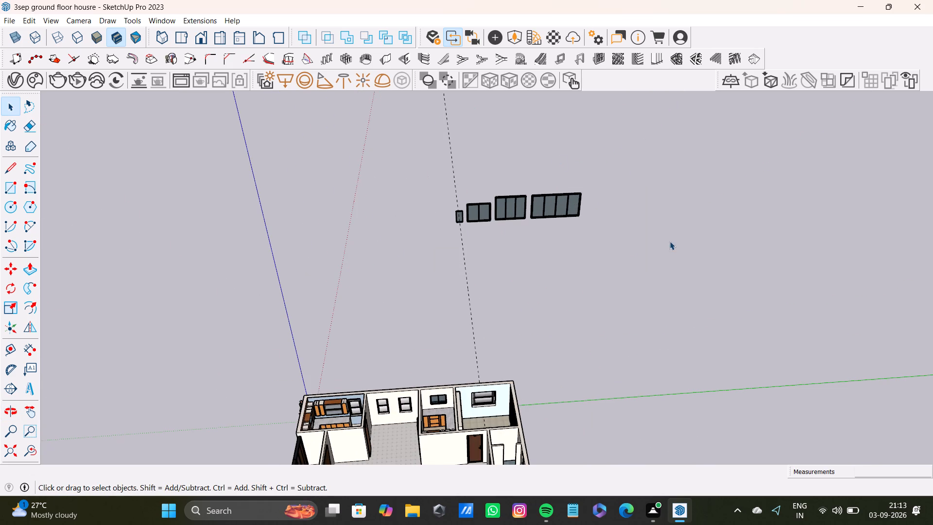
pyautogui.moveTo(414, 154); pyautogui.dragTo(749, 331)
pyautogui.click(538, 201)
pyautogui.moveTo(445, 174); pyautogui.dragTo(791, 349)
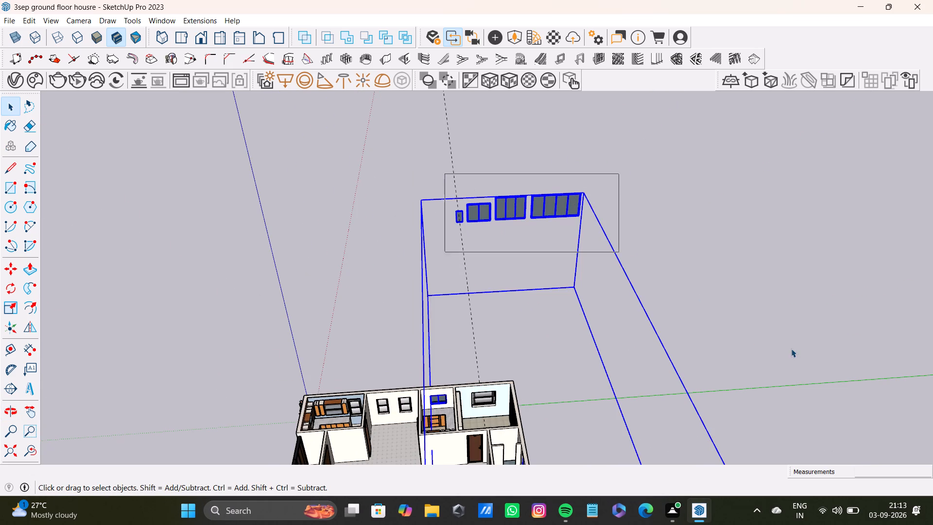
pyautogui.moveTo(791, 349); pyautogui.dragTo(785, 349)
pyautogui.moveTo(409, 114); pyautogui.dragTo(694, 317)
pyautogui.scroll(4, 515, 236)
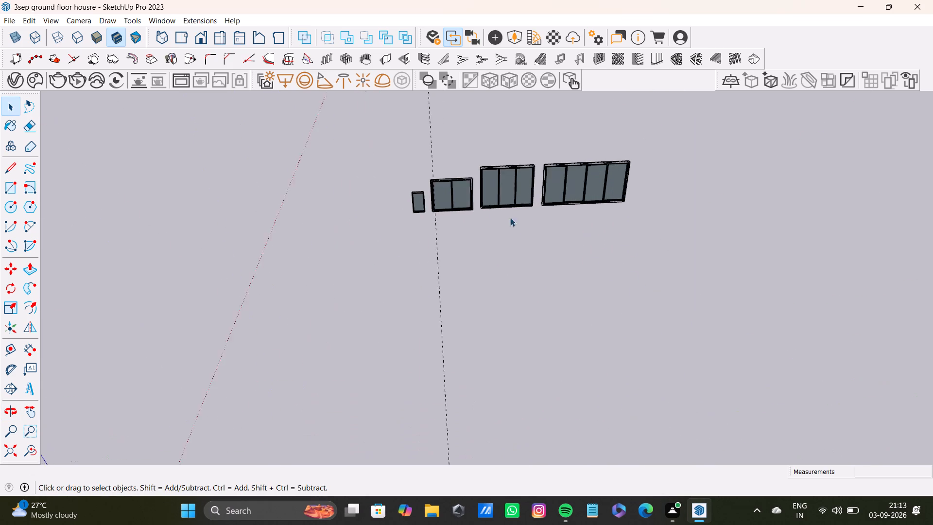
pyautogui.scroll(5, 510, 218)
pyautogui.moveTo(325, 124); pyautogui.dragTo(779, 287)
pyautogui.doubleClick(505, 181)
pyautogui.click(497, 177)
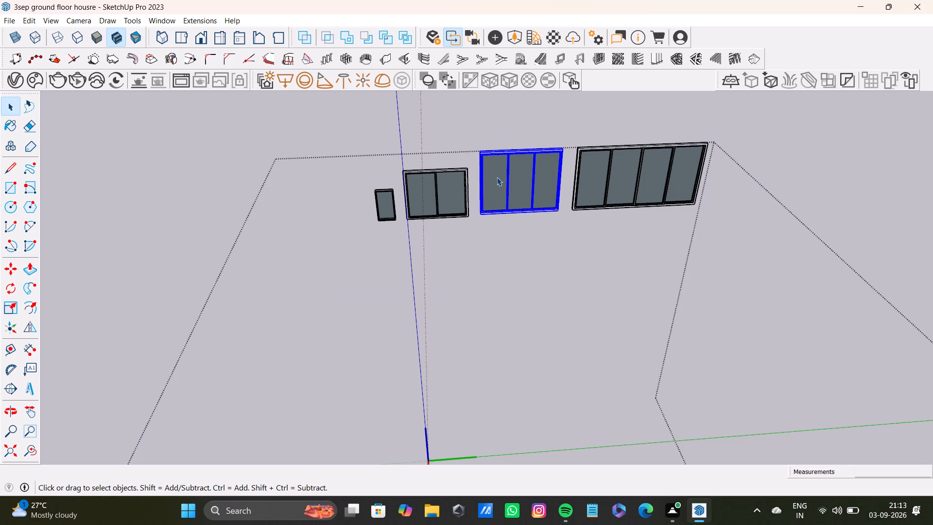
pyautogui.moveTo(306, 140); pyautogui.dragTo(751, 330)
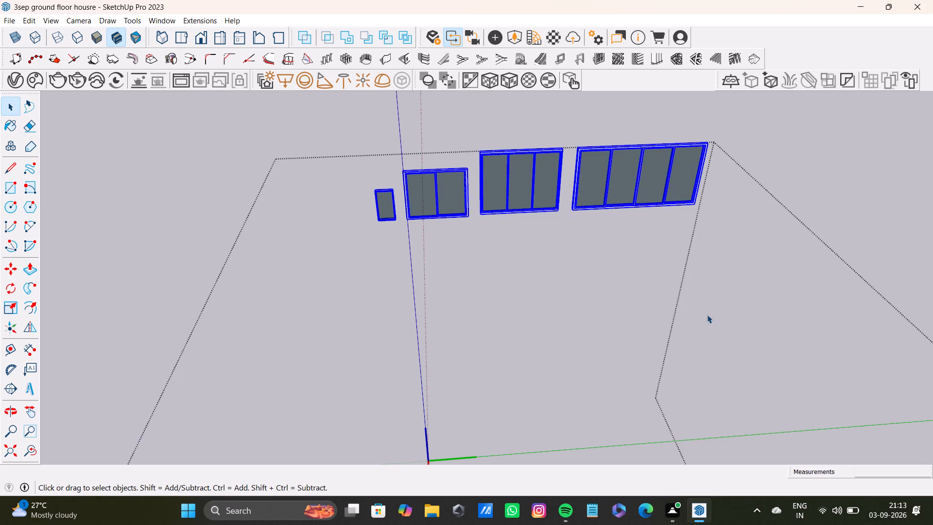
pyautogui.press('Delete')
pyautogui.press('space')
pyautogui.click(707, 315)
pyautogui.click(526, 304)
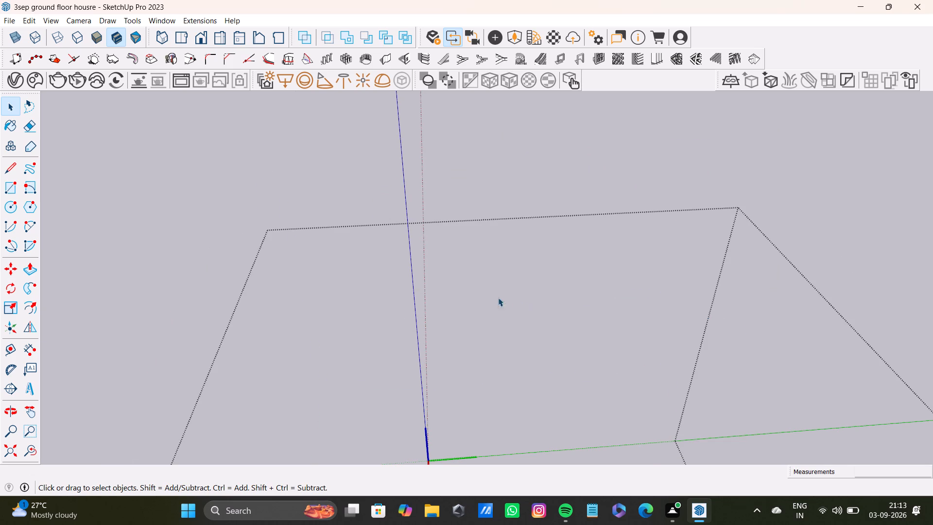
pyautogui.scroll(-20, 476, 303)
pyautogui.scroll(-4, 476, 303)
pyautogui.moveTo(456, 360); pyautogui.dragTo(540, 237, button='middle')
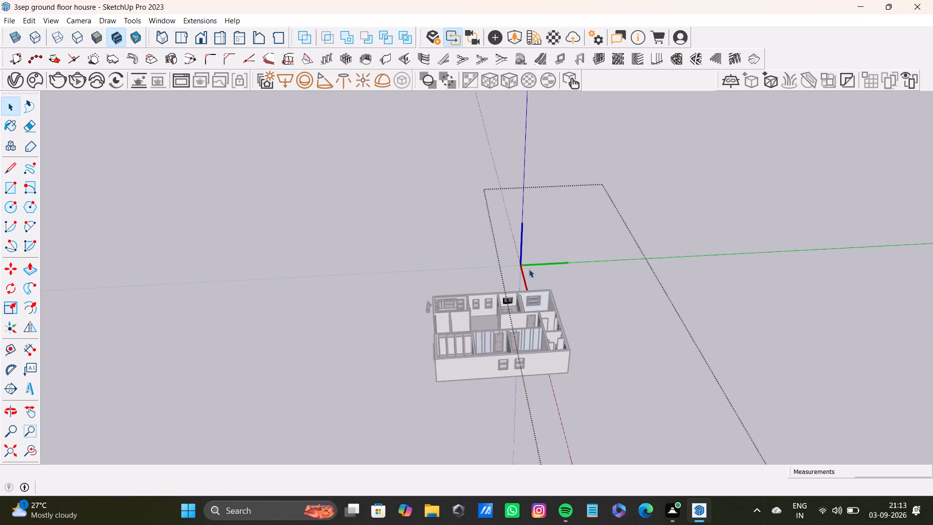
pyautogui.moveTo(500, 321); pyautogui.dragTo(639, 317, button='middle')
pyautogui.click(679, 286)
pyautogui.click(736, 235)
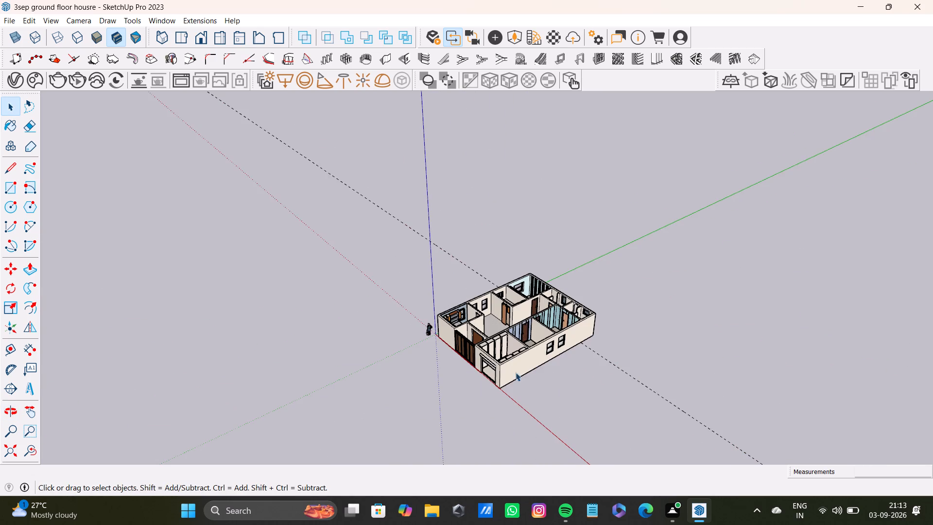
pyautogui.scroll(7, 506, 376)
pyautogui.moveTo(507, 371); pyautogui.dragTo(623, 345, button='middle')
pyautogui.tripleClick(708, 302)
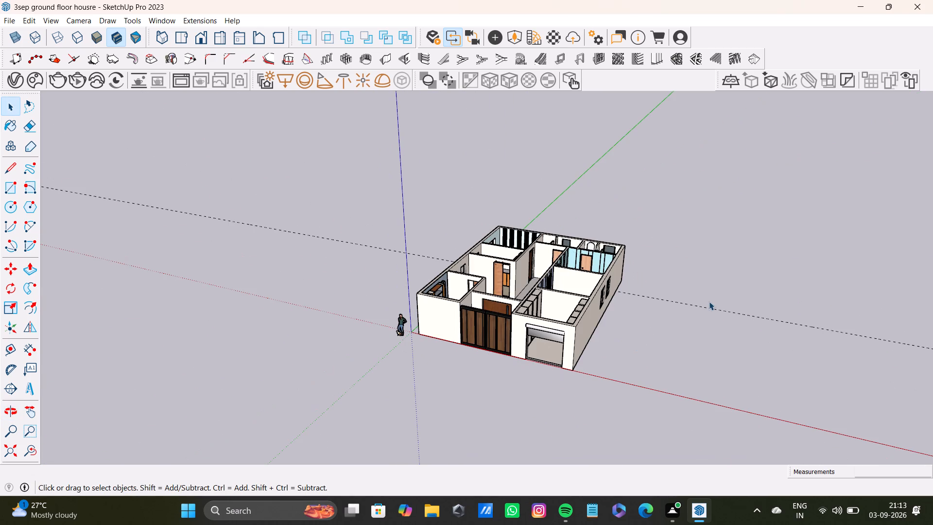
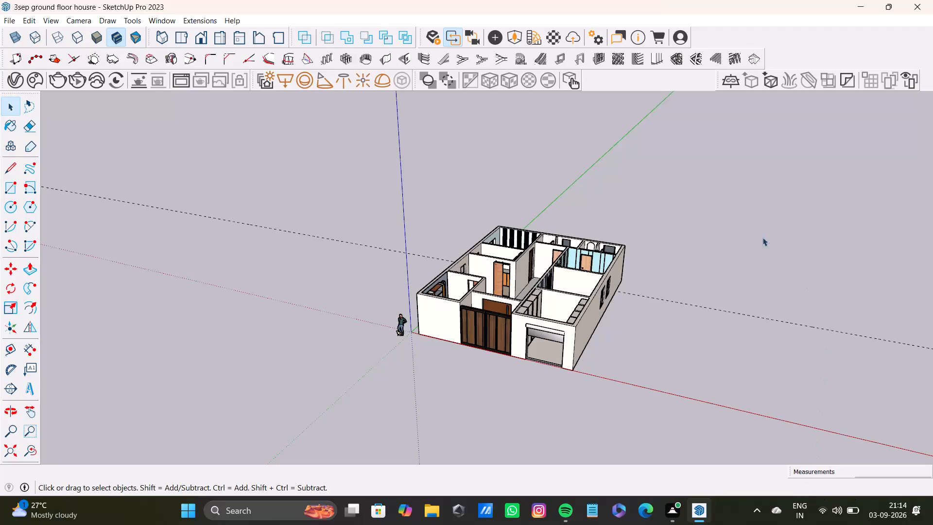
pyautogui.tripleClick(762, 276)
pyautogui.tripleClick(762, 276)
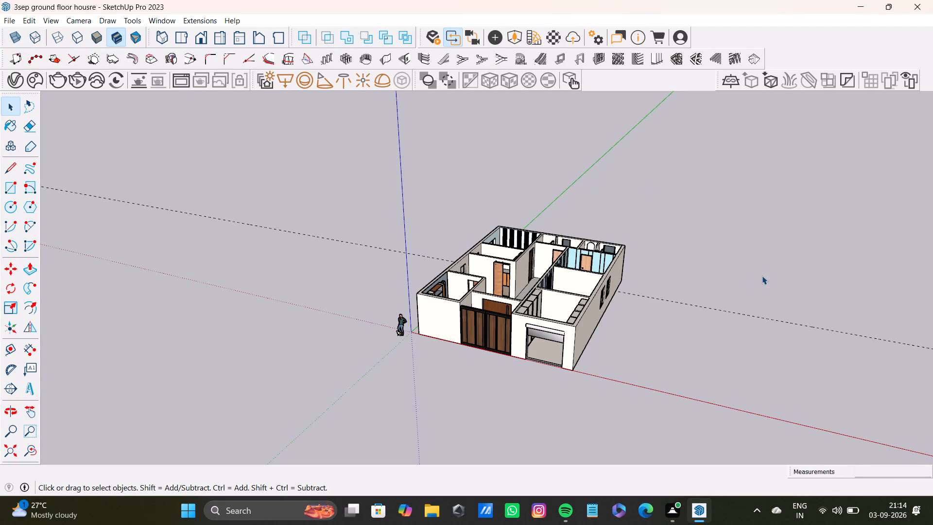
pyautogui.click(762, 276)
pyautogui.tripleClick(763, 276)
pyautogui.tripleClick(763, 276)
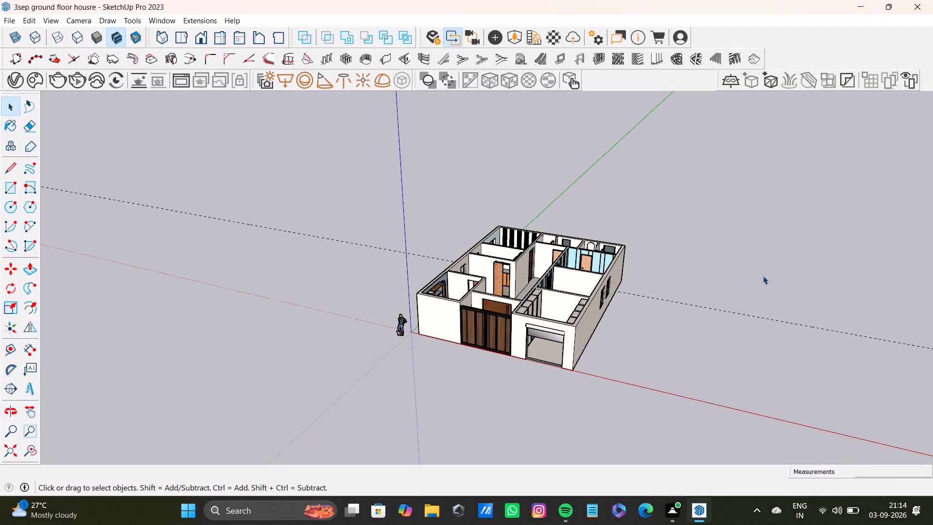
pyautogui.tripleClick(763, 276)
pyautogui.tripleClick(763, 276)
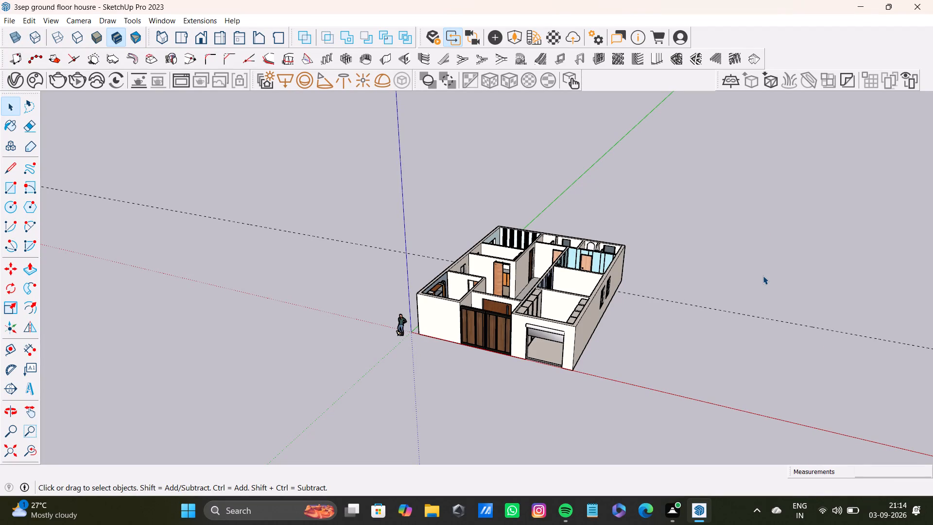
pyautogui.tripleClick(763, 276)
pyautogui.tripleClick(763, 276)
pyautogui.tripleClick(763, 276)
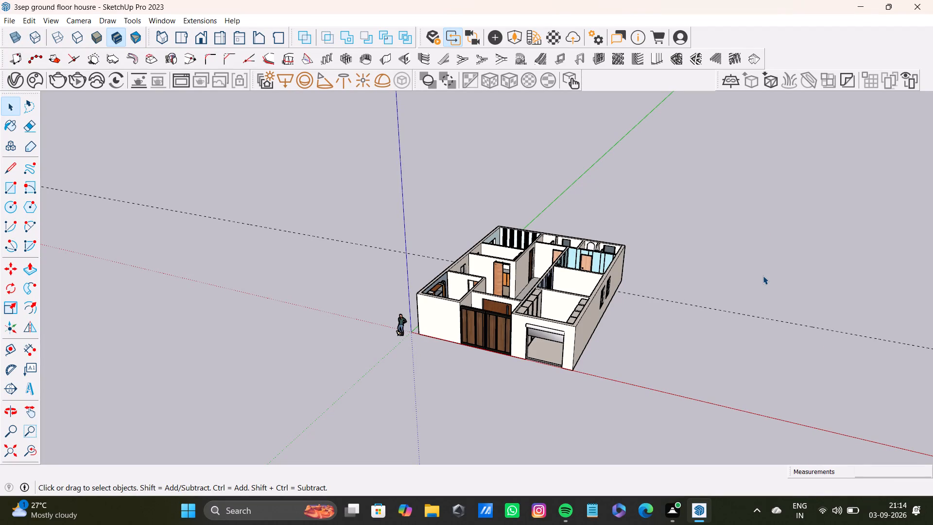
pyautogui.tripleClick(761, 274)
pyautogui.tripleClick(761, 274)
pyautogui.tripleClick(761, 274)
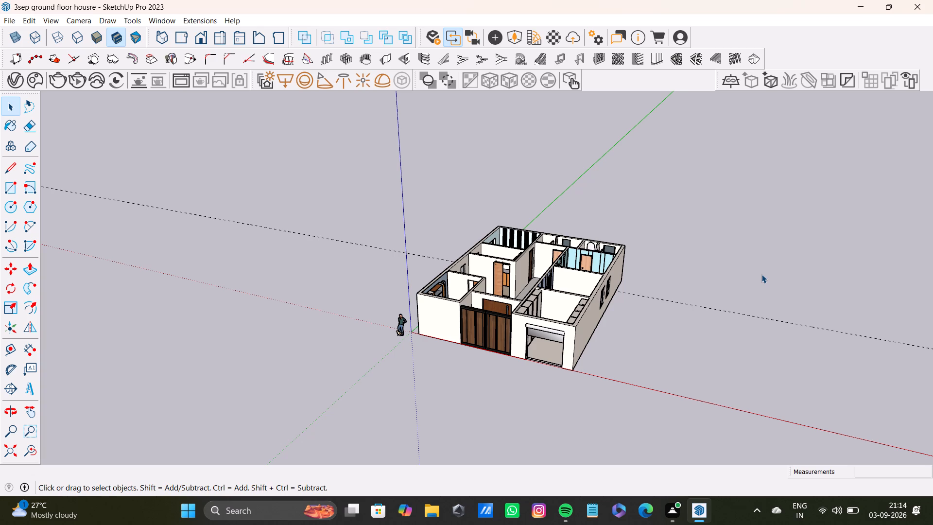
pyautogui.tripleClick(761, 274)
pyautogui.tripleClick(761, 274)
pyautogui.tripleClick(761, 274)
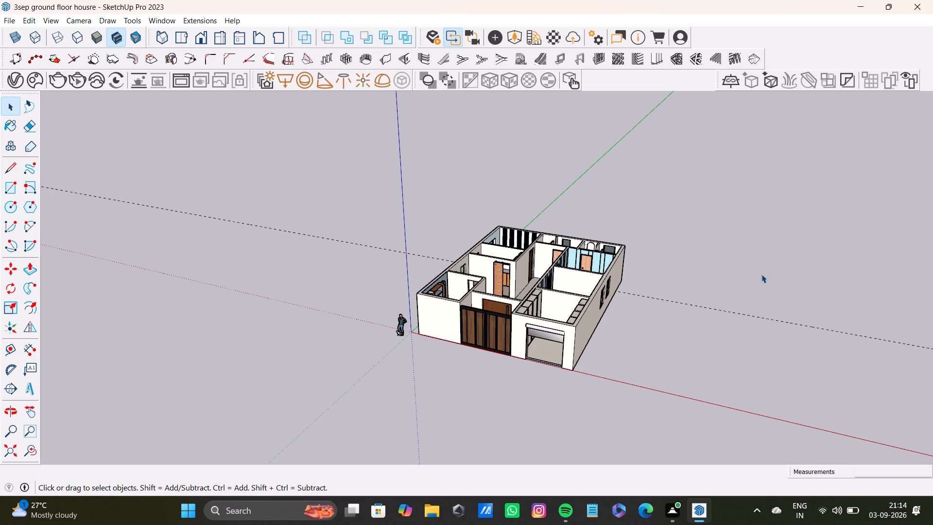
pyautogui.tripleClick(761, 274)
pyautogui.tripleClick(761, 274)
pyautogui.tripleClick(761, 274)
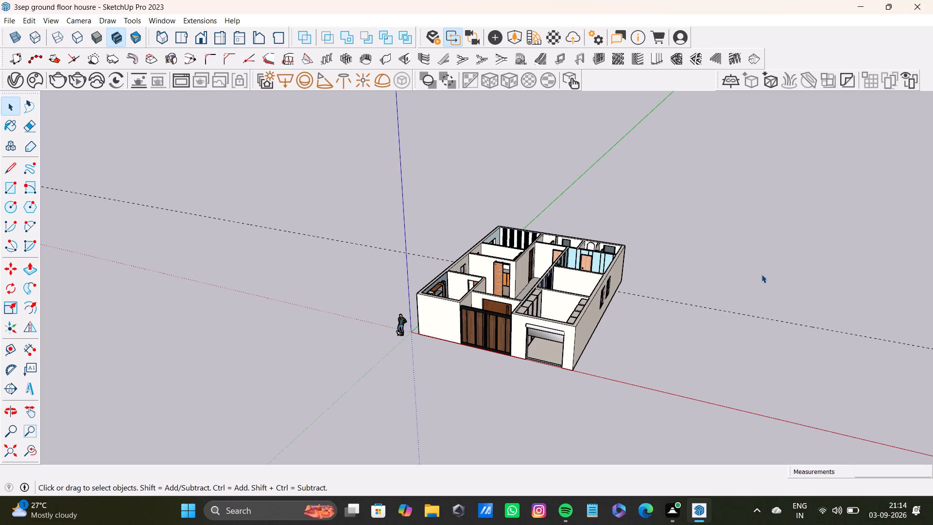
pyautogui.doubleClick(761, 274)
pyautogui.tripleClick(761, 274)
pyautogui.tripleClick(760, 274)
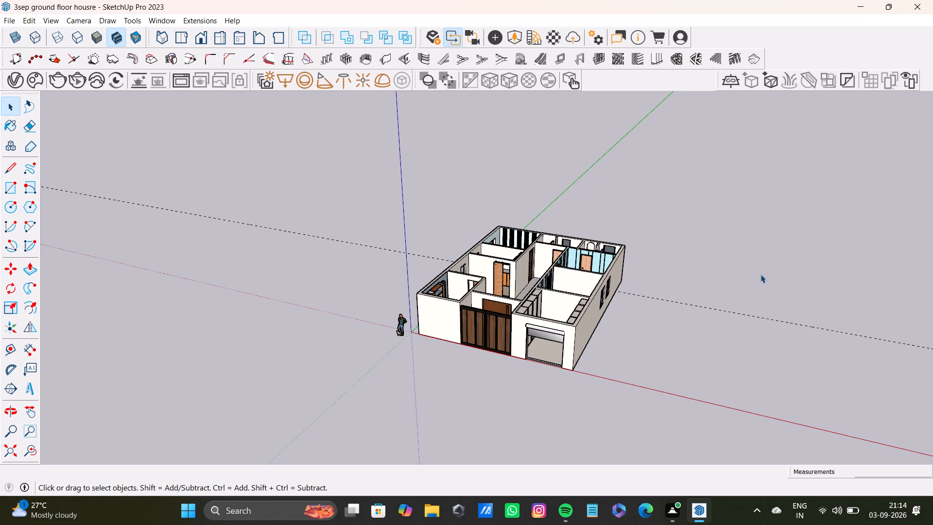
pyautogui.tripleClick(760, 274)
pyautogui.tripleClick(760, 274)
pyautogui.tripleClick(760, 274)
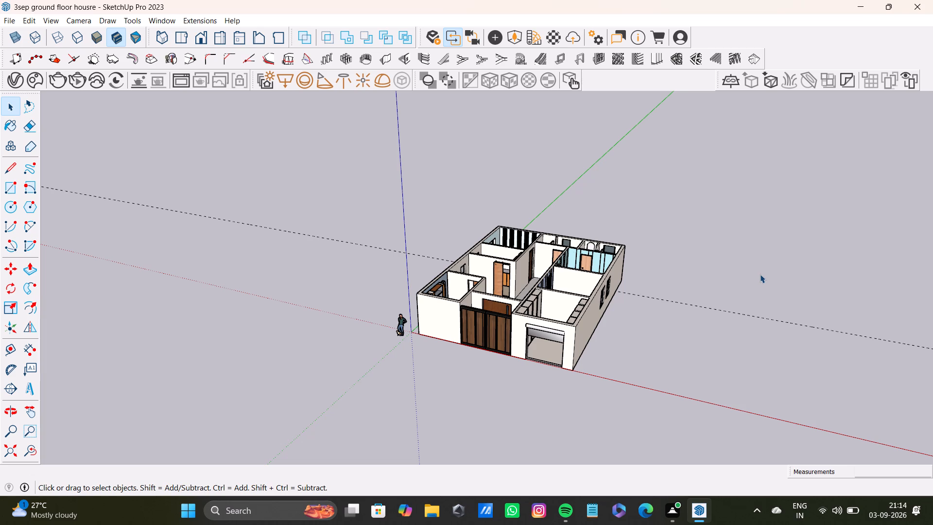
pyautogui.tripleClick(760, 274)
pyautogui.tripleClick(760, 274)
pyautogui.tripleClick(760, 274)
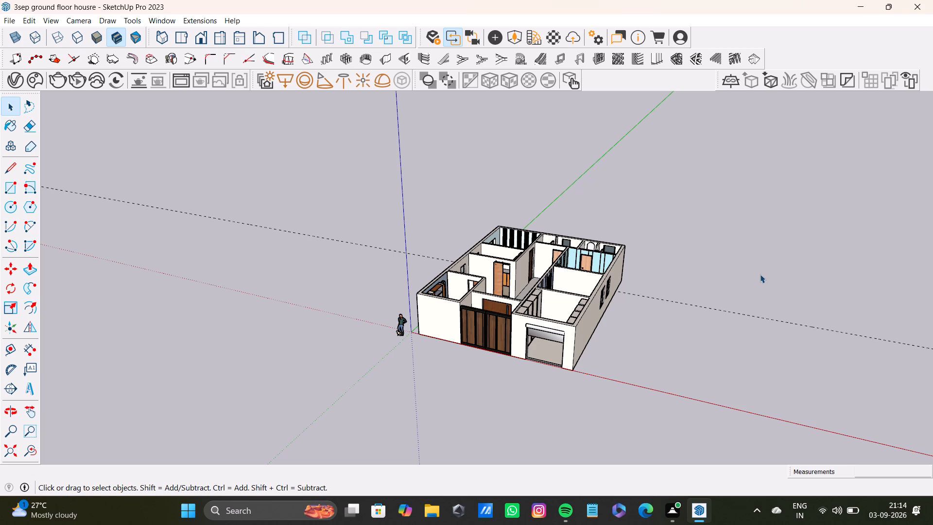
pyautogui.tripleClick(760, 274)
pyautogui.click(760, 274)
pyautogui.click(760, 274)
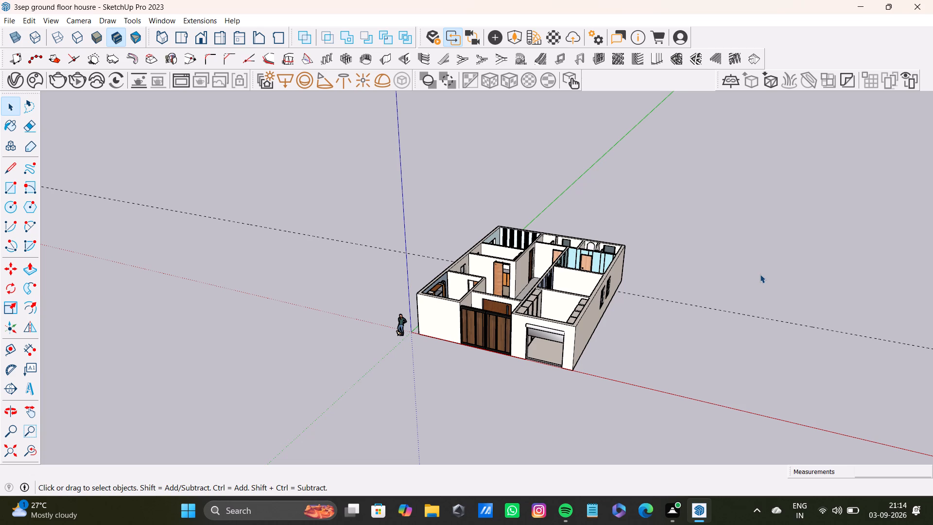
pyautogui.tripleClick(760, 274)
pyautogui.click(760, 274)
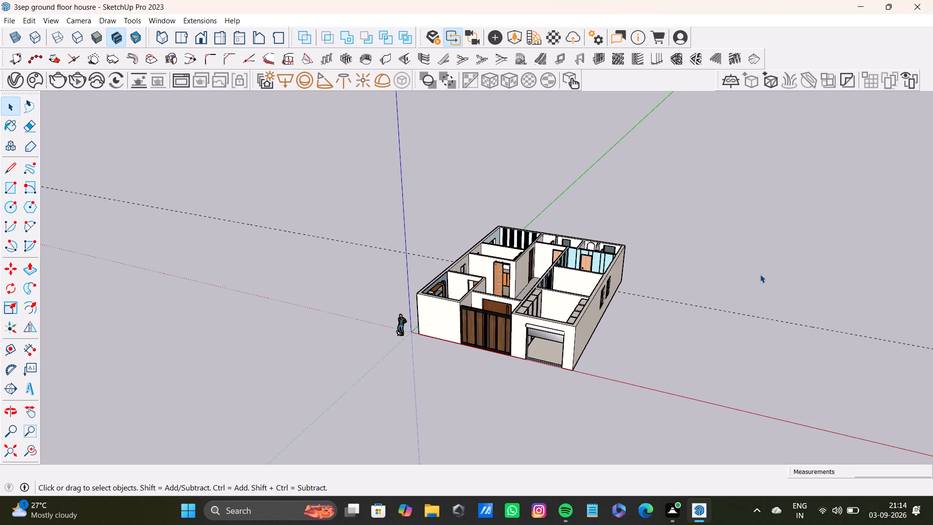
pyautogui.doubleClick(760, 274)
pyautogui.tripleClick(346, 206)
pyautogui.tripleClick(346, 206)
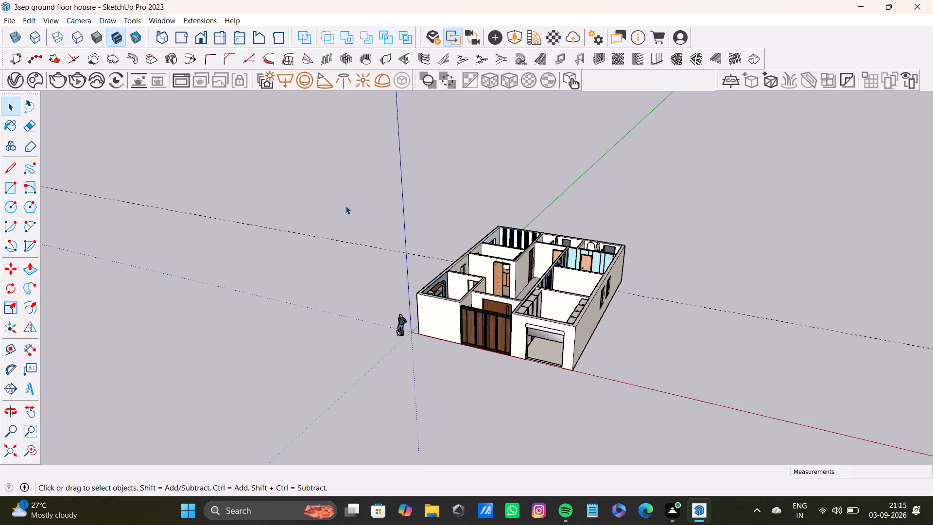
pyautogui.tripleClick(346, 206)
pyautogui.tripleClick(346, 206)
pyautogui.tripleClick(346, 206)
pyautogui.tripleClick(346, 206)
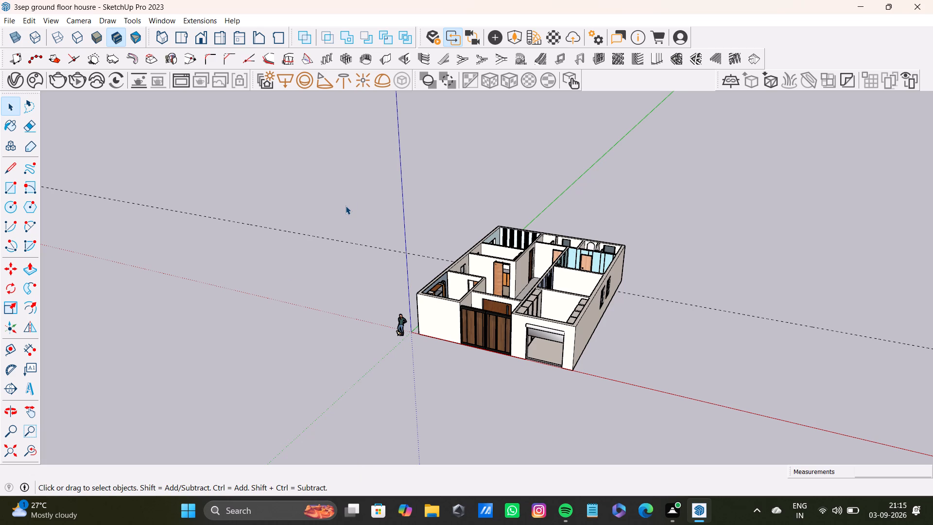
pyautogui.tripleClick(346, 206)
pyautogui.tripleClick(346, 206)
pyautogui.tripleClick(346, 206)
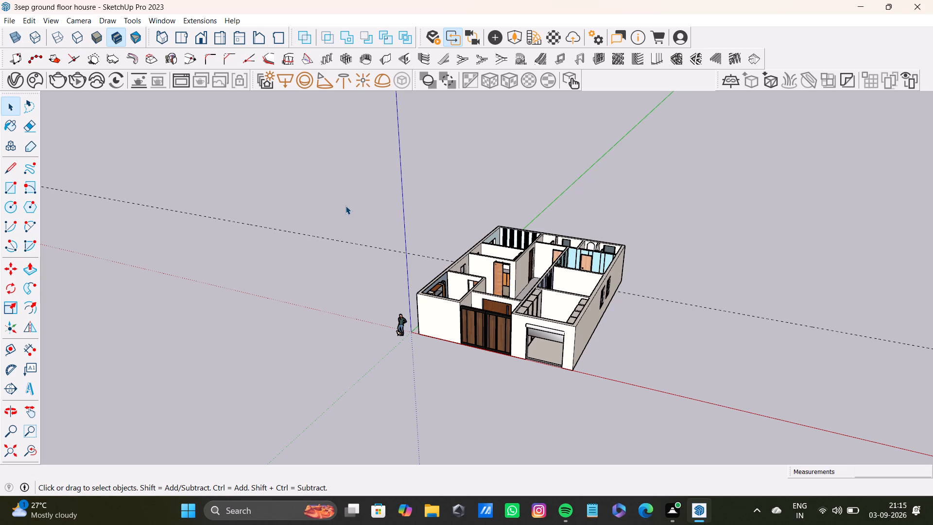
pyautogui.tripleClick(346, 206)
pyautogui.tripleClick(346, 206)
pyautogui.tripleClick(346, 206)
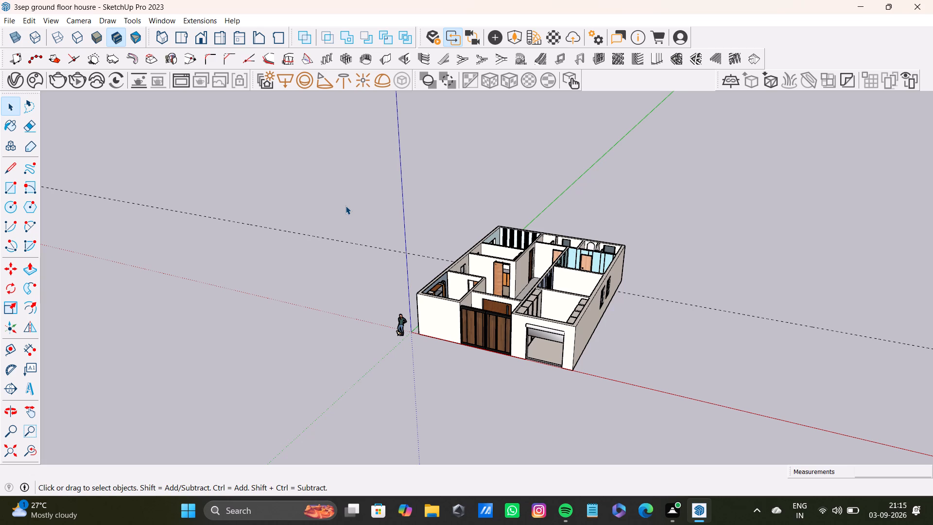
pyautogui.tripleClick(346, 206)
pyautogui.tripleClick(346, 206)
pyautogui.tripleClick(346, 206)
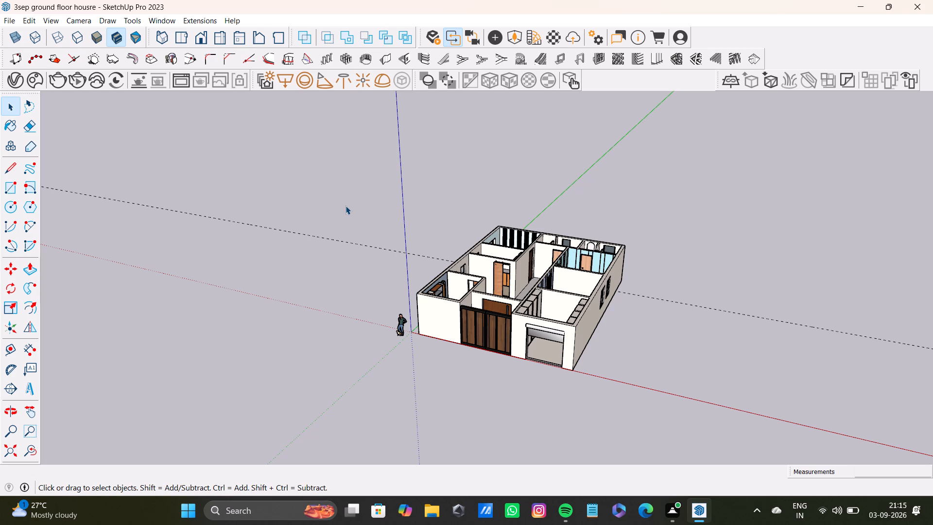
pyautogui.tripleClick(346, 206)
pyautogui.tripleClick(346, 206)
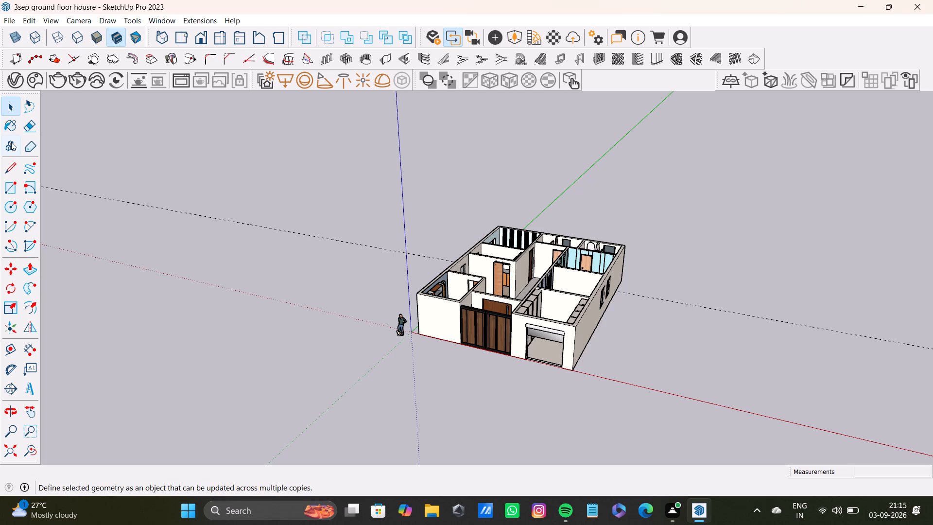
# Draw three overlapping rectangles on the ground away from the house, the second about 42' by 37' and the third about 45' by 29'.
pyautogui.keyDown('shift'); pyautogui.moveTo(183, 234); pyautogui.dragTo(188, 239, button='middle'); pyautogui.keyUp('shift')
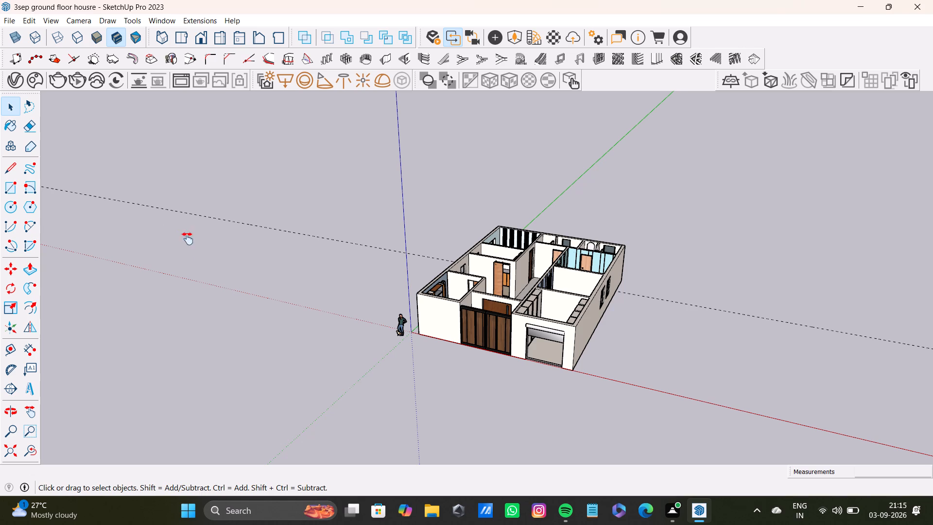
pyautogui.keyDown('shift'); pyautogui.moveTo(188, 239); pyautogui.dragTo(395, 395, button='middle'); pyautogui.keyUp('shift')
pyautogui.click(12, 181)
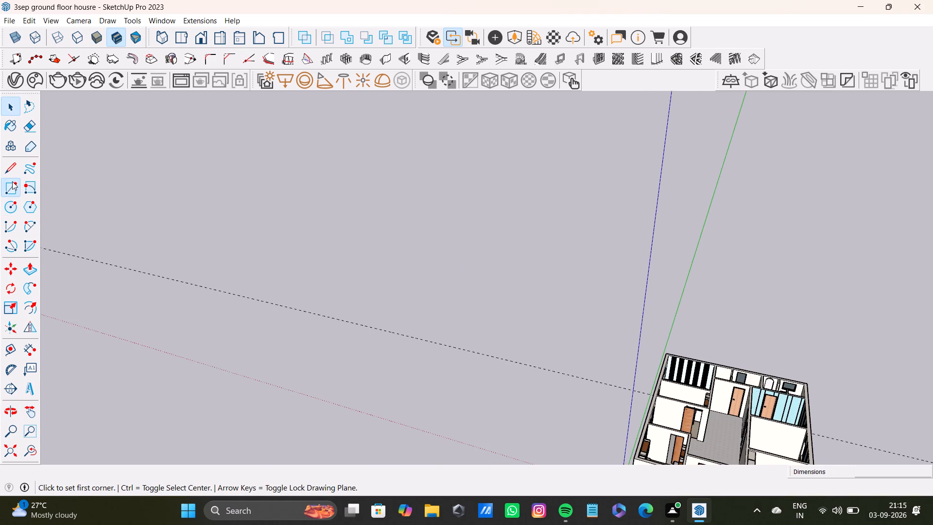
pyautogui.click(287, 259)
pyautogui.click(363, 318)
pyautogui.click(352, 231)
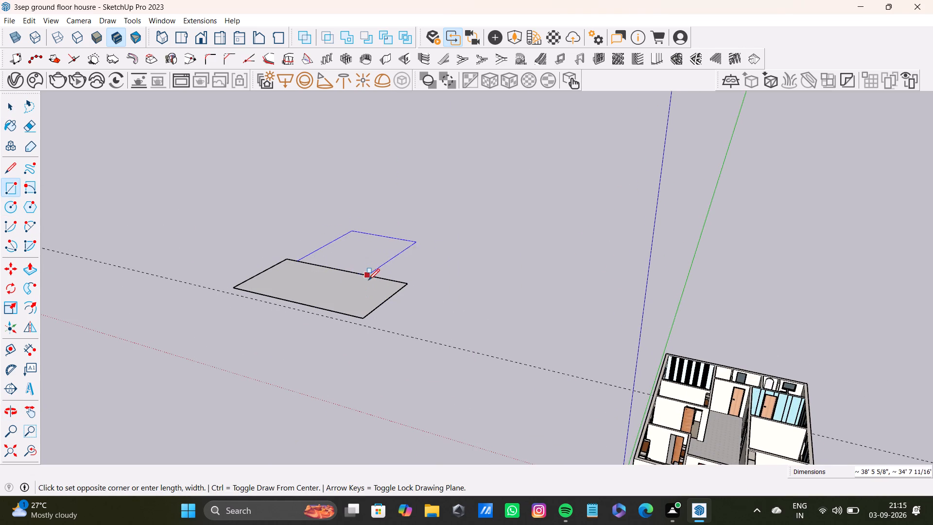
pyautogui.click(368, 280)
pyautogui.click(324, 293)
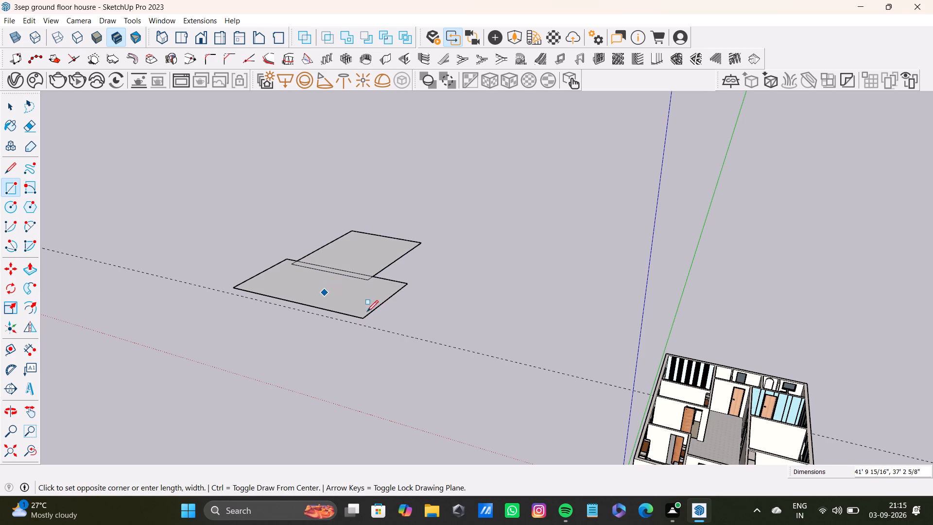
pyautogui.click(385, 359)
# Add four more overlapping ground rectangles to the cluster, including ones about 28' by 16', 45' by 12' and 64' by 30'.
pyautogui.click(391, 277)
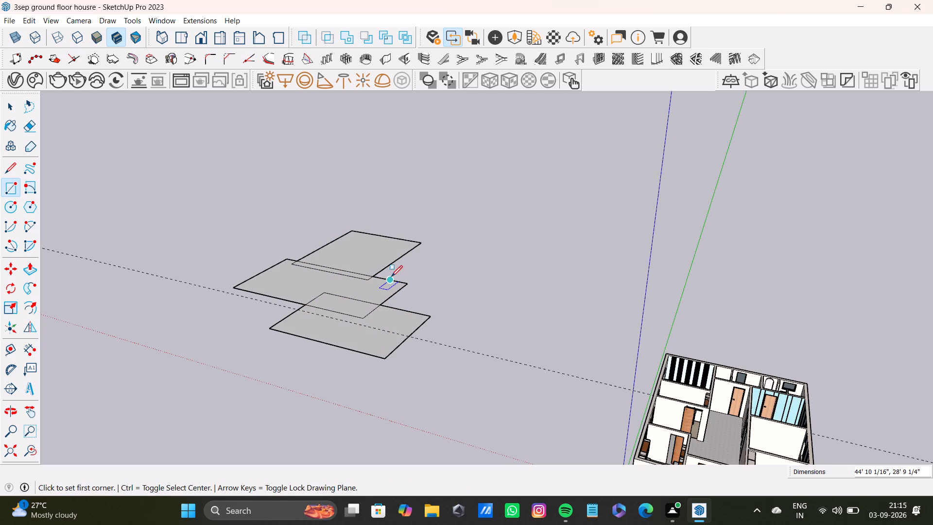
pyautogui.click(447, 322)
pyautogui.moveTo(403, 315); pyautogui.dragTo(415, 319)
pyautogui.click(455, 353)
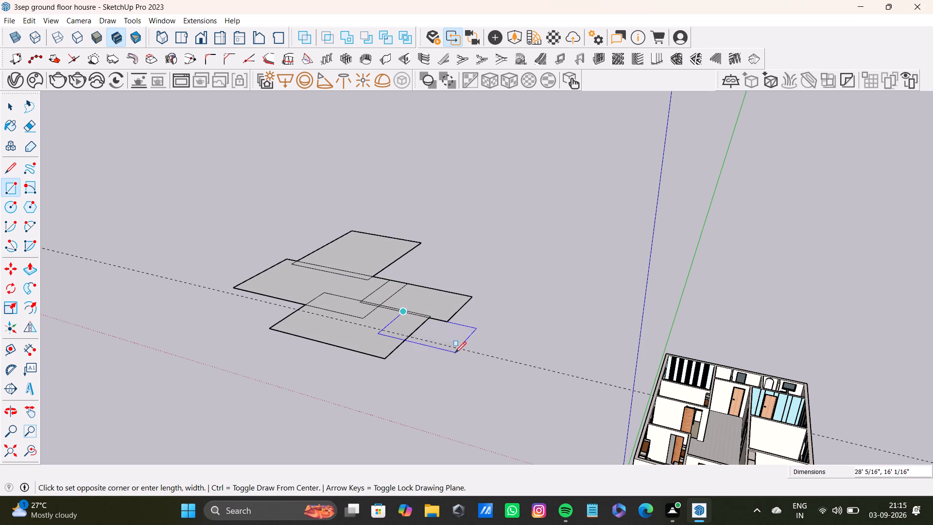
pyautogui.click(224, 289)
pyautogui.click(298, 331)
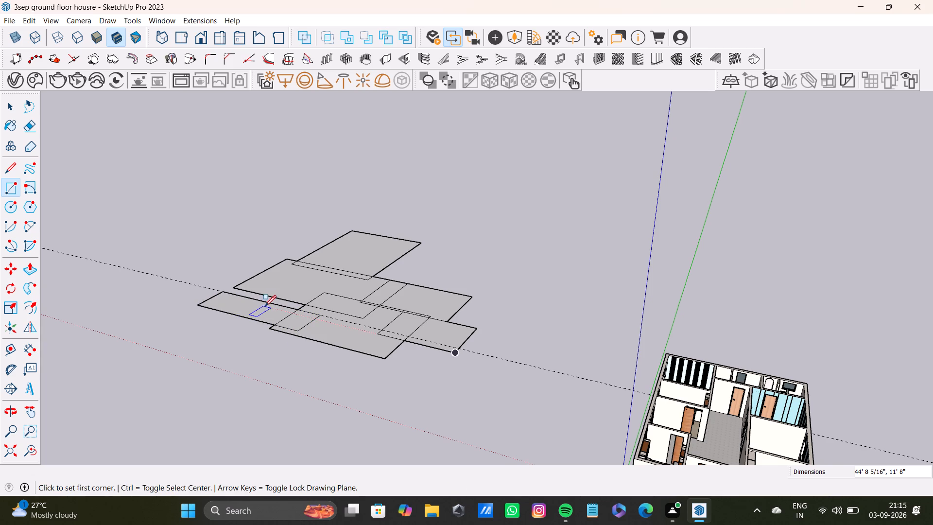
pyautogui.click(215, 256)
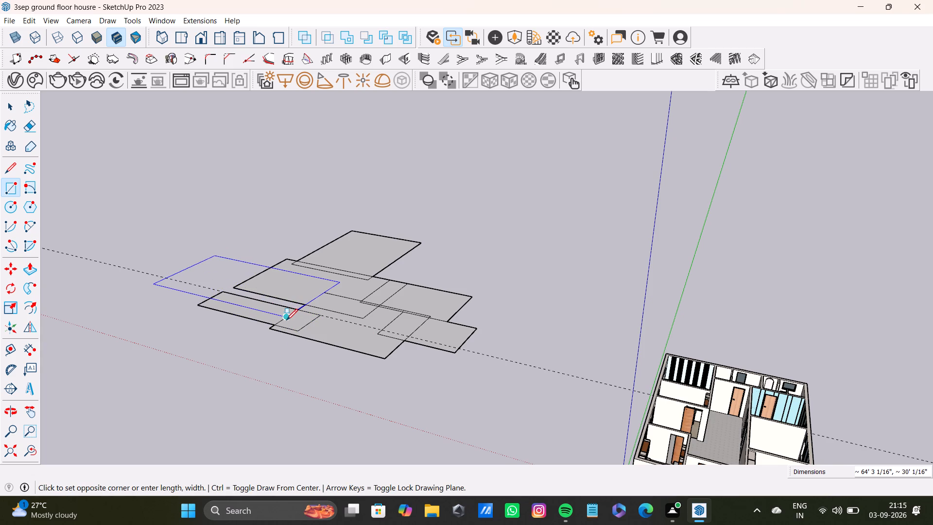
pyautogui.click(285, 320)
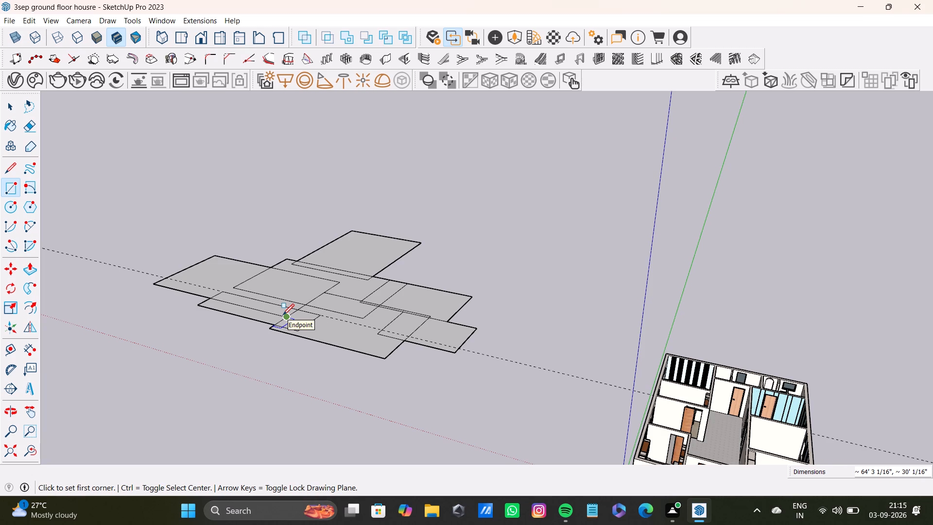
# Draw five more overlapping ground rectangles across the cluster's far side and middle, including ones about 38' by 10' and 42' by 33'.
pyautogui.moveTo(204, 242); pyautogui.dragTo(210, 243)
pyautogui.click(254, 262)
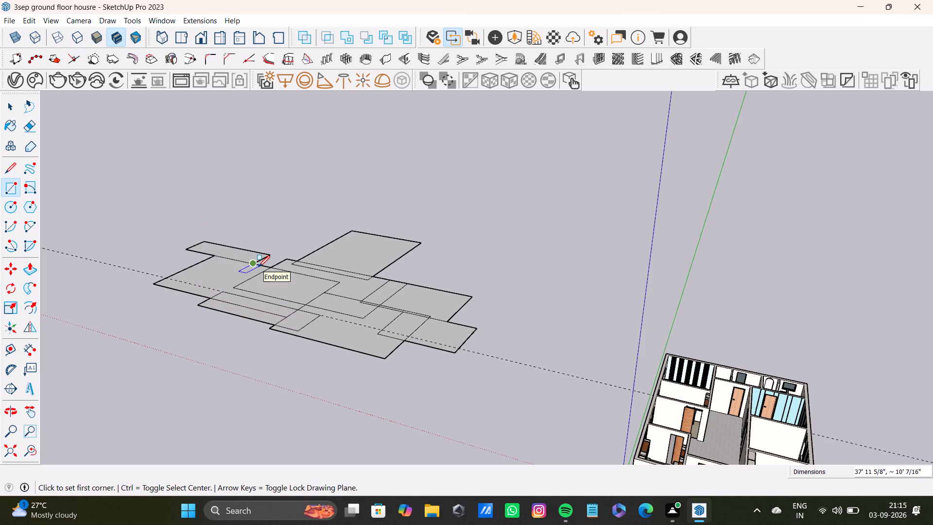
pyautogui.click(263, 212)
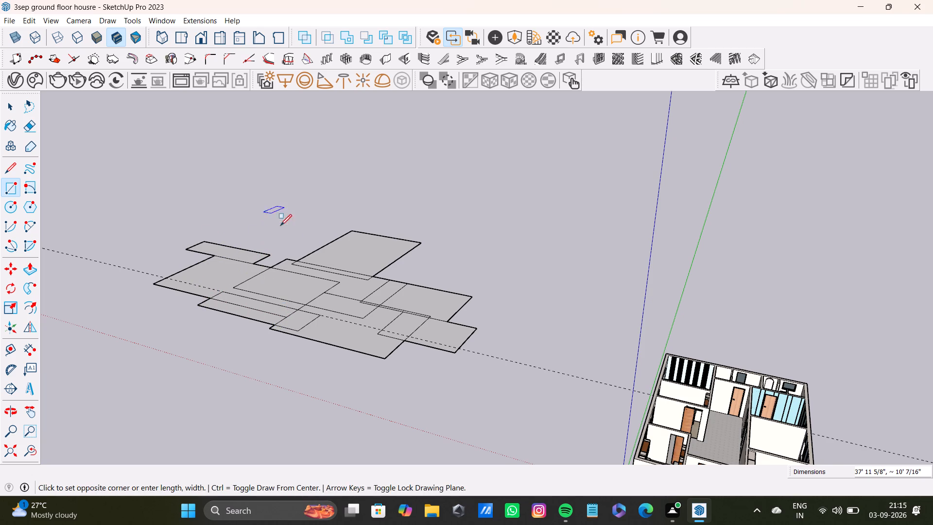
pyautogui.click(314, 279)
pyautogui.click(325, 241)
pyautogui.click(356, 275)
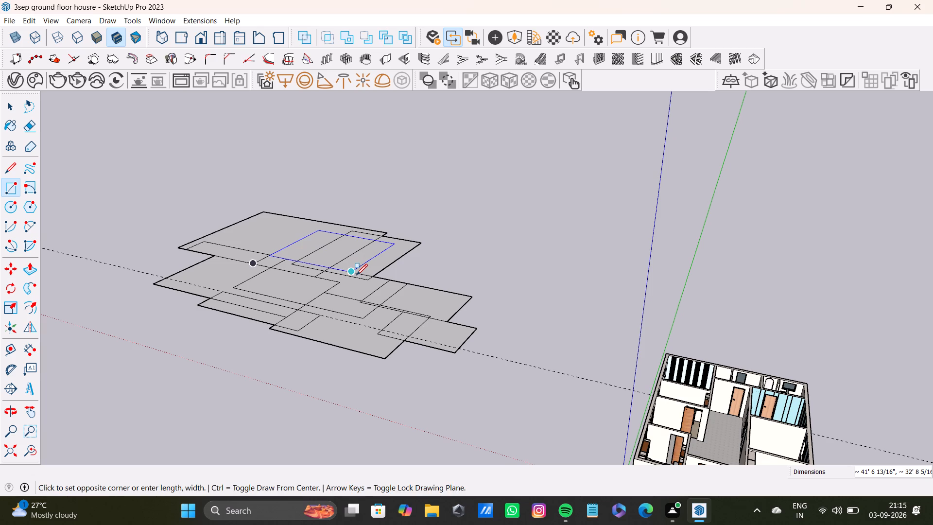
pyautogui.click(399, 261)
pyautogui.click(421, 295)
pyautogui.click(376, 307)
pyautogui.click(396, 346)
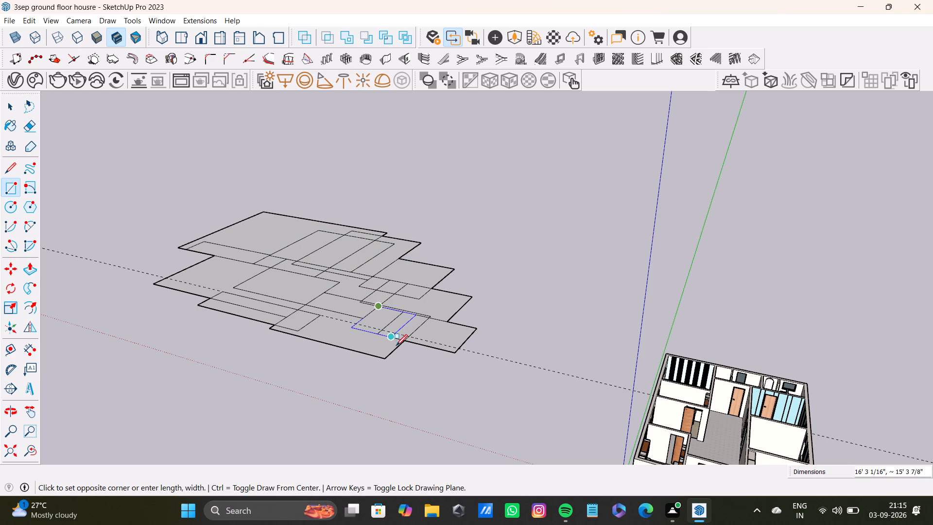
# Add three overlapping ground rectangles along the cluster's near edge, including ones about 31' by 14' and 38' by 14'.
pyautogui.click(323, 328)
pyautogui.click(380, 371)
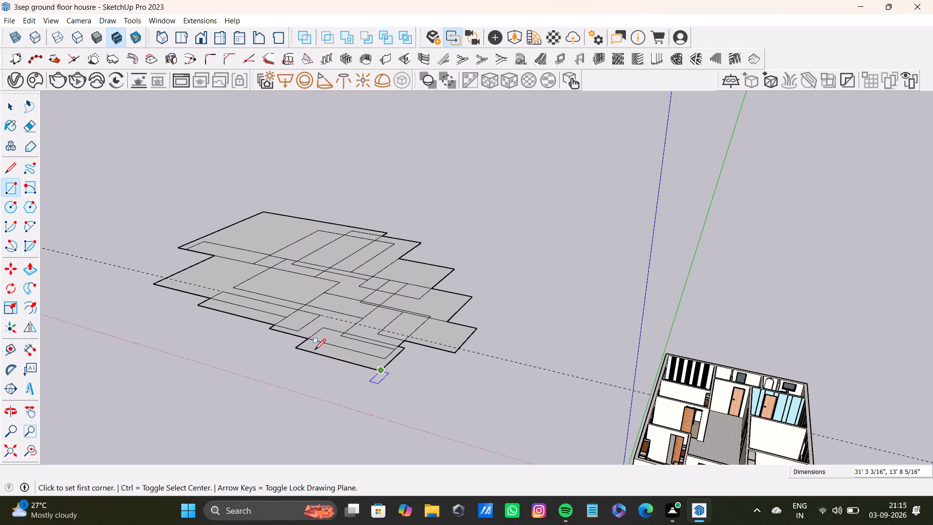
pyautogui.moveTo(253, 307); pyautogui.dragTo(271, 315)
pyautogui.click(308, 351)
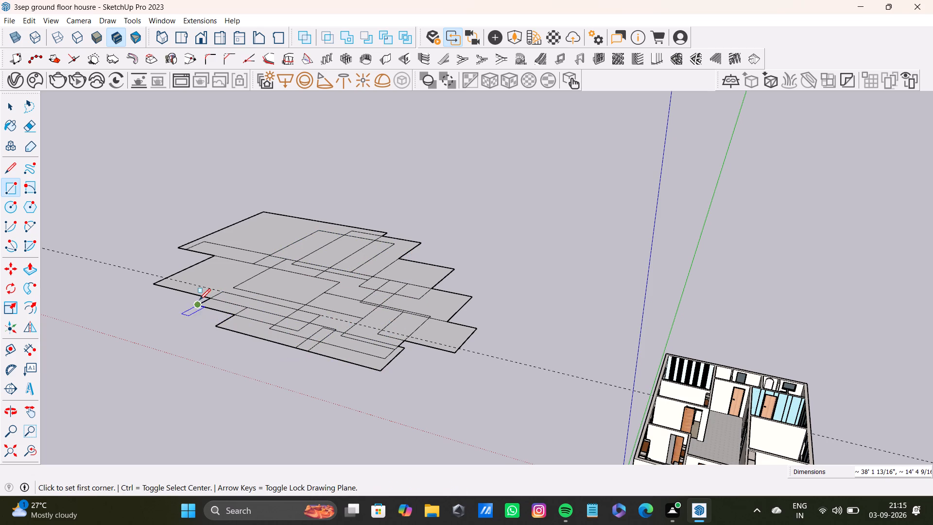
pyautogui.click(199, 300)
pyautogui.click(246, 337)
# Draw an upright rectangle about 51' by 45' extending below the cluster's near edge.
pyautogui.click(215, 330)
pyautogui.click(262, 359)
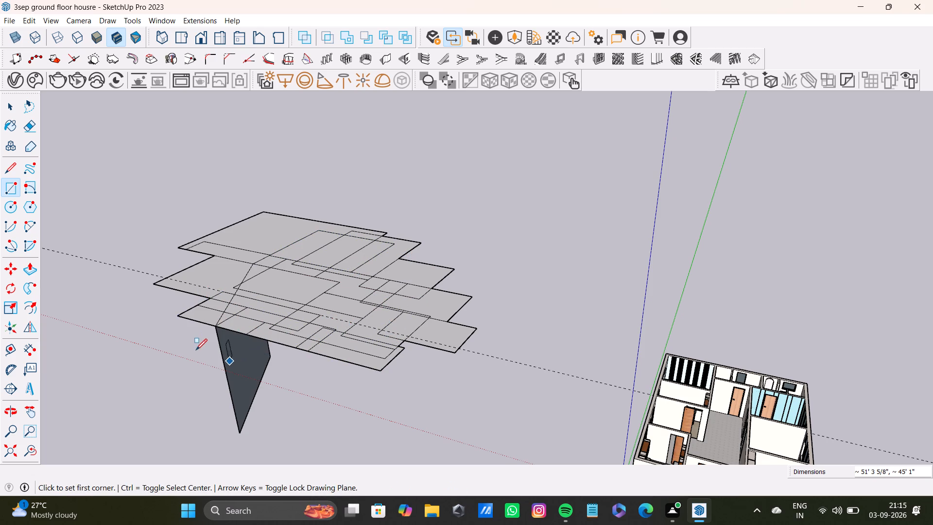
# Add an upright rectangle below the cluster's near edge and a ground rectangle about 26' by 12' along that edge.
pyautogui.moveTo(153, 295); pyautogui.dragTo(163, 297)
pyautogui.click(217, 341)
pyautogui.moveTo(287, 332); pyautogui.dragTo(307, 348)
pyautogui.click(330, 372)
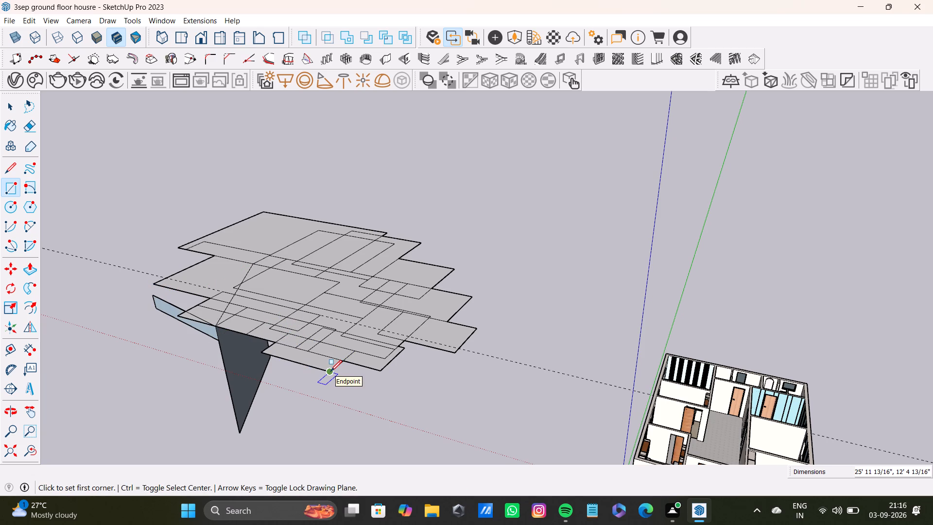
# Draw three overlapping ground rectangles on the cluster's side away from the house, including ones about 66' by 18' and 69' by 16'.
pyautogui.moveTo(126, 238); pyautogui.dragTo(137, 241)
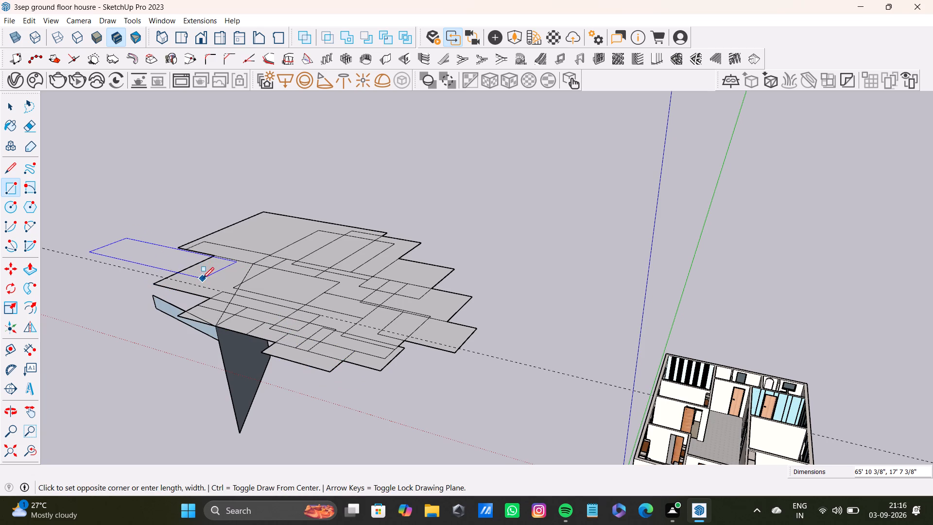
pyautogui.click(203, 279)
pyautogui.moveTo(96, 257); pyautogui.dragTo(104, 259)
pyautogui.click(187, 303)
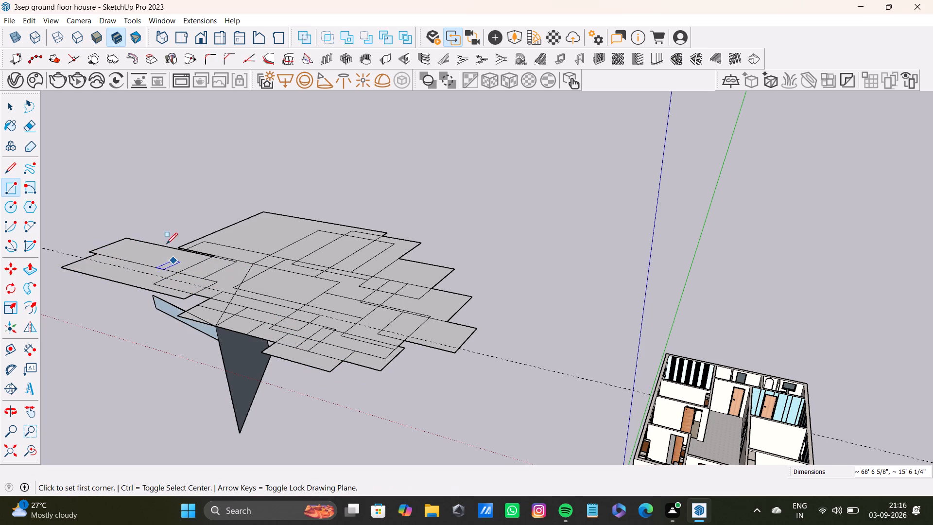
pyautogui.moveTo(159, 215); pyautogui.dragTo(173, 222)
pyautogui.click(250, 276)
# Draw two large overlapping ground rectangles that extend the cluster along its far edge and toward the house side.
pyautogui.moveTo(257, 201); pyautogui.dragTo(263, 203)
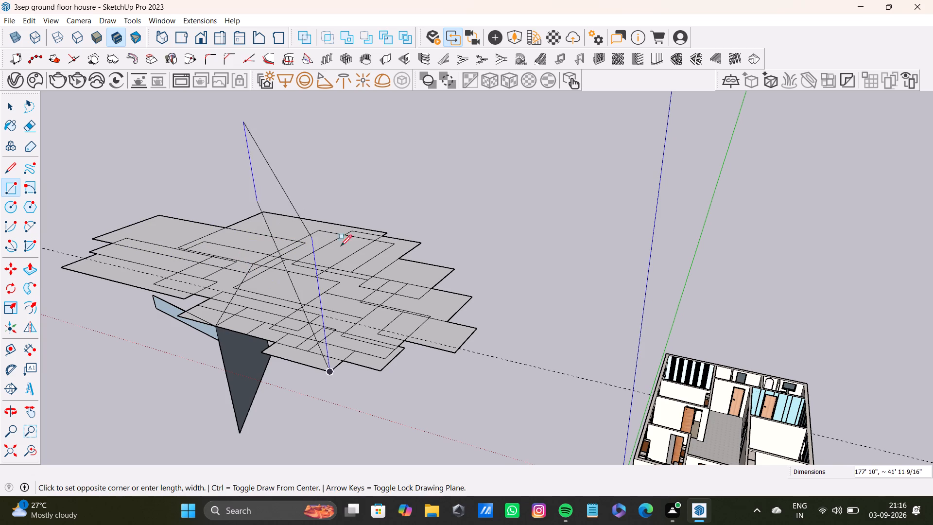
pyautogui.click(360, 254)
pyautogui.click(373, 220)
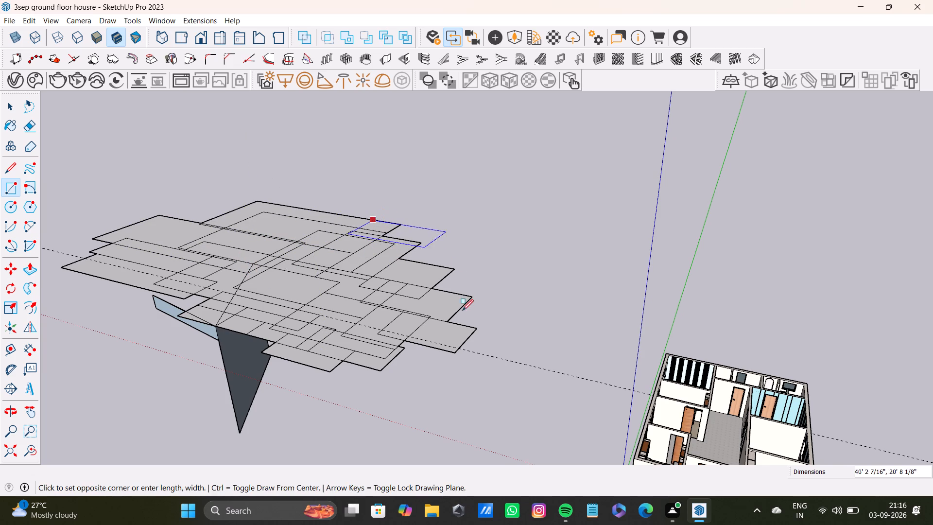
pyautogui.click(465, 313)
# Draw an upright rectangle and a ground strip about 37' by 9' at the cluster's near corner closest to the house.
pyautogui.moveTo(354, 332); pyautogui.dragTo(362, 332)
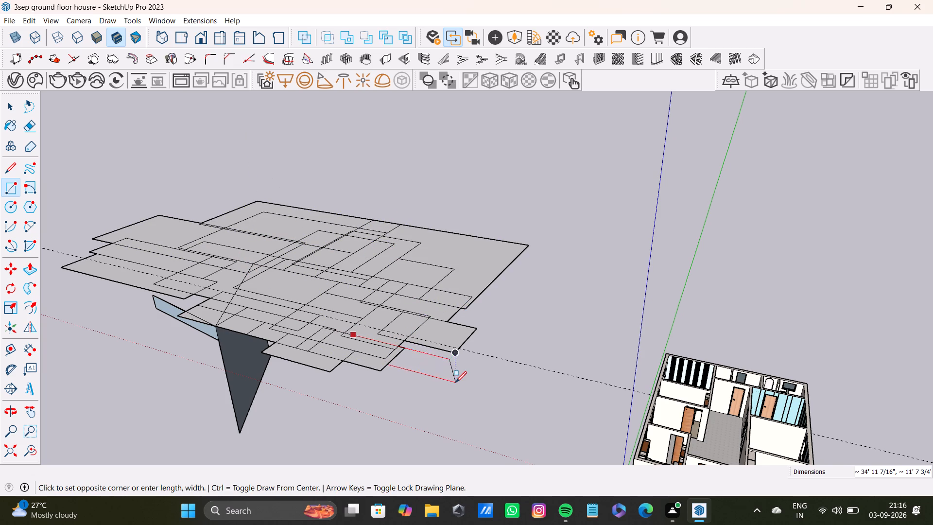
pyautogui.click(455, 383)
pyautogui.click(428, 325)
pyautogui.click(387, 396)
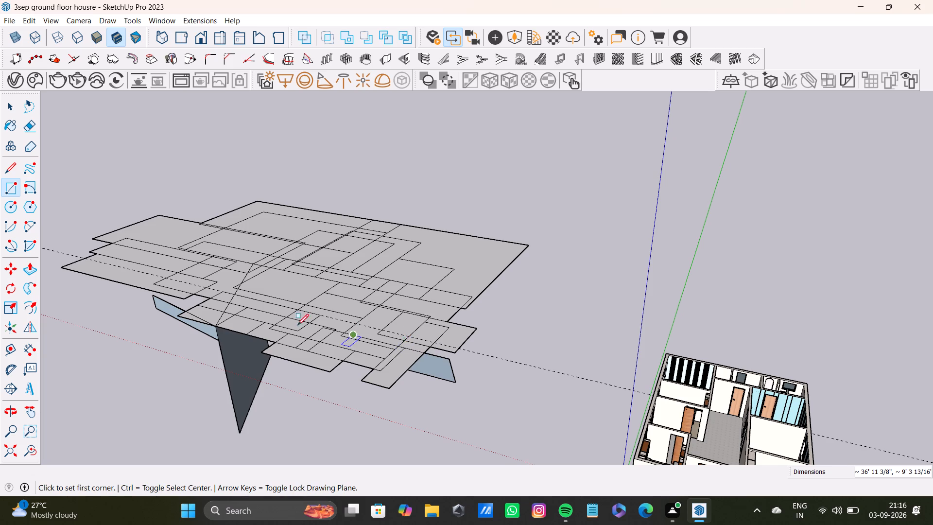
# Add four ground rectangles in front of the cluster's near edge, including one about 73' by 14'.
pyautogui.moveTo(94, 280); pyautogui.dragTo(108, 284)
pyautogui.click(203, 344)
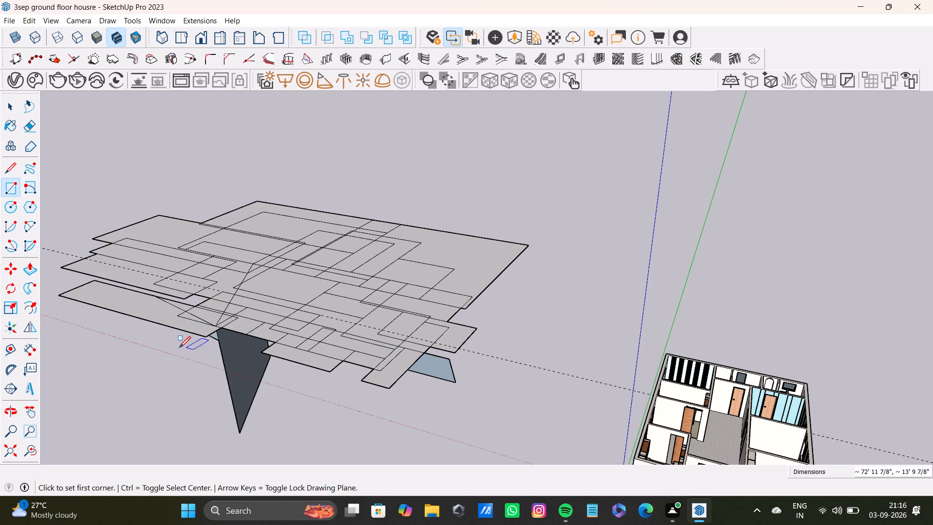
pyautogui.moveTo(139, 325); pyautogui.dragTo(145, 326)
pyautogui.click(207, 384)
pyautogui.moveTo(258, 391); pyautogui.dragTo(279, 398)
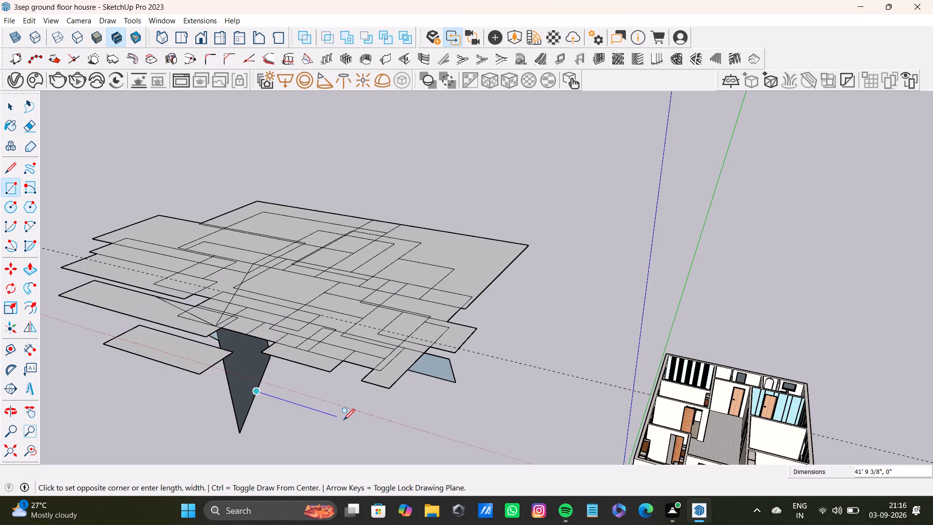
pyautogui.click(344, 420)
pyautogui.click(323, 382)
pyautogui.moveTo(176, 341); pyautogui.dragTo(217, 361)
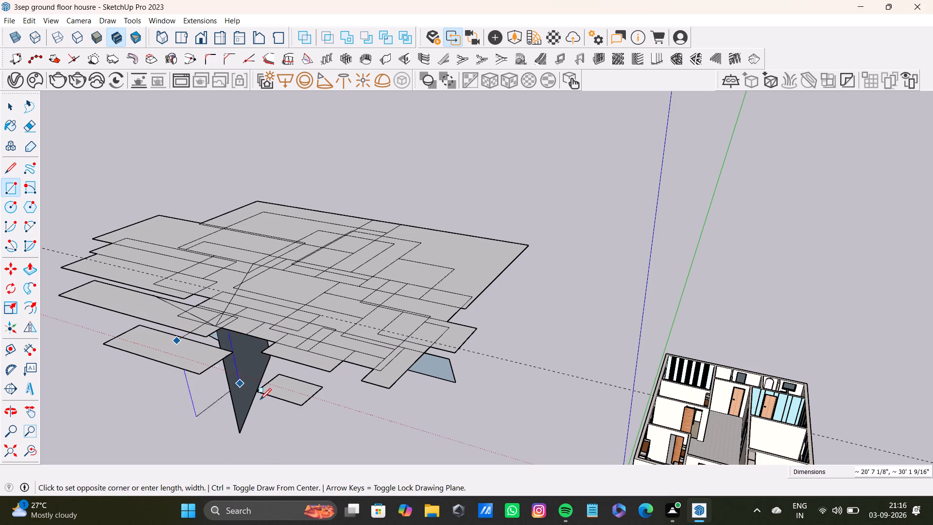
pyautogui.click(260, 400)
# Draw a thin sliver rectangle about 1' 6" by 57' from the cluster's near edge across the upright face.
pyautogui.moveTo(209, 325); pyautogui.dragTo(220, 325)
pyautogui.click(305, 383)
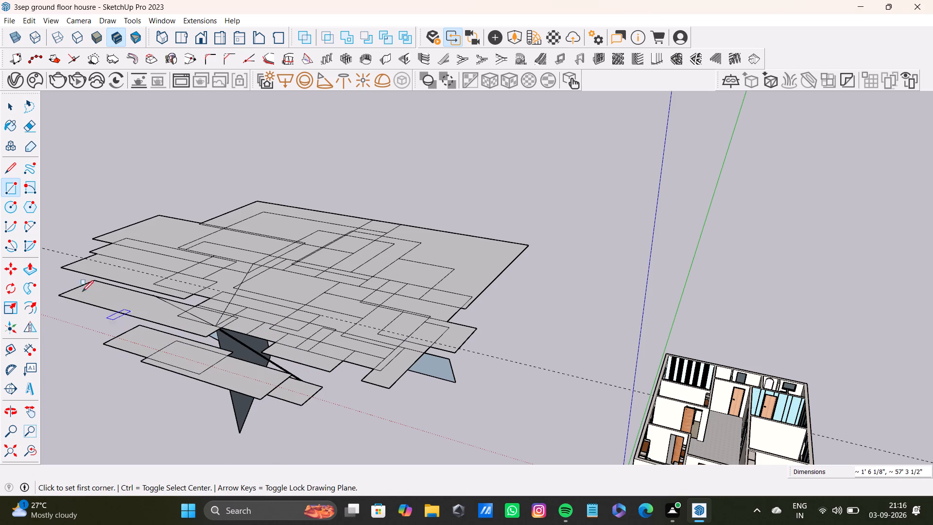
# Add a wide ground rectangle on the near side and overlapping ones along the far edge, including one about 106' by 20'.
pyautogui.click(73, 283)
pyautogui.click(119, 352)
pyautogui.click(182, 176)
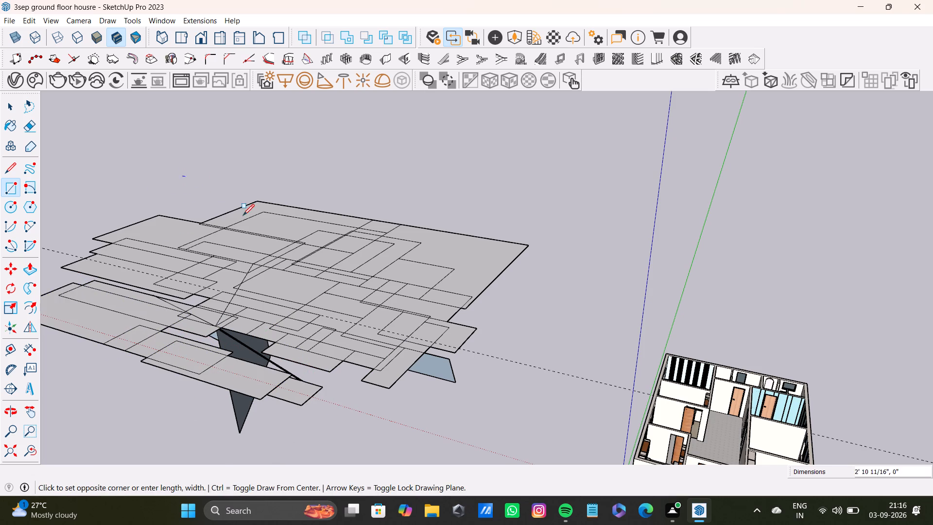
pyautogui.click(244, 215)
pyautogui.click(296, 192)
pyautogui.click(395, 215)
pyautogui.click(456, 232)
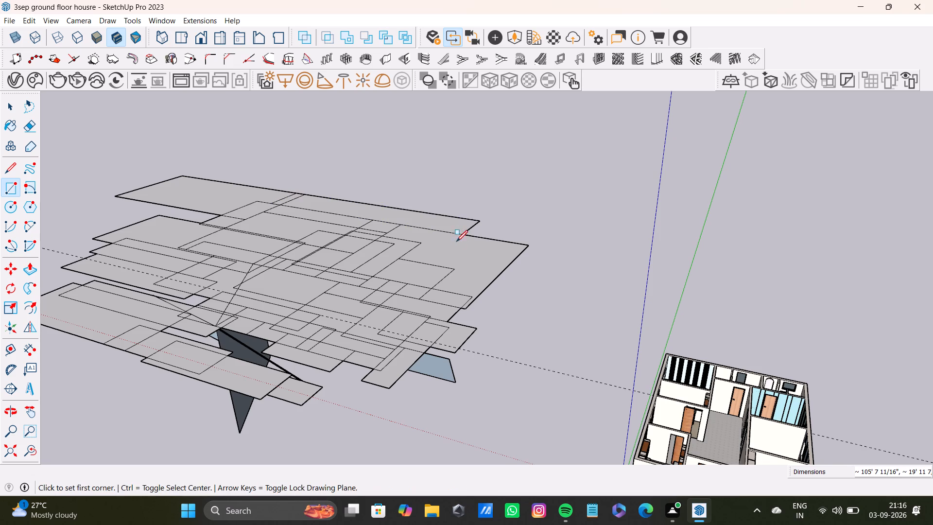
# Draw four overlapping ground rectangles around the cluster's far corner toward the house, including one about 75' by 44'.
pyautogui.click(480, 247)
pyautogui.click(466, 219)
pyautogui.click(527, 241)
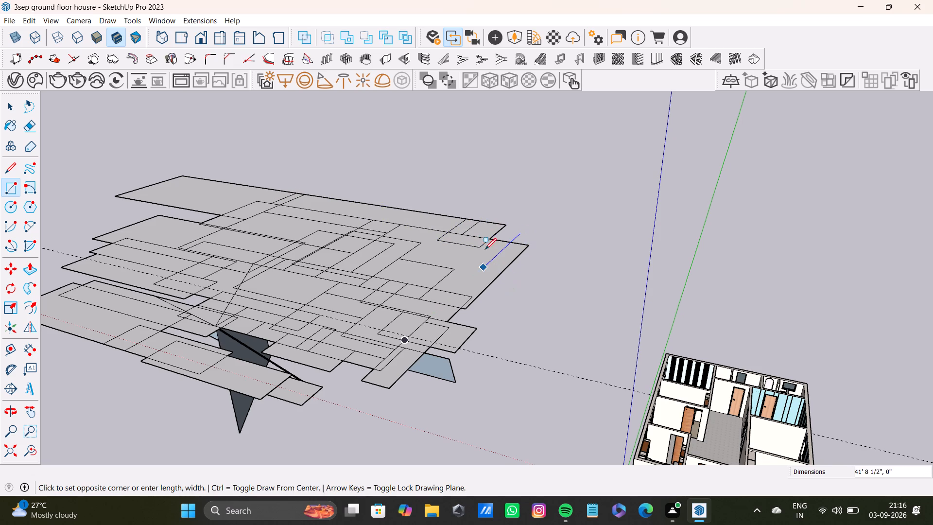
pyautogui.click(498, 232)
pyautogui.click(530, 258)
pyautogui.click(482, 280)
pyautogui.click(446, 237)
pyautogui.click(463, 342)
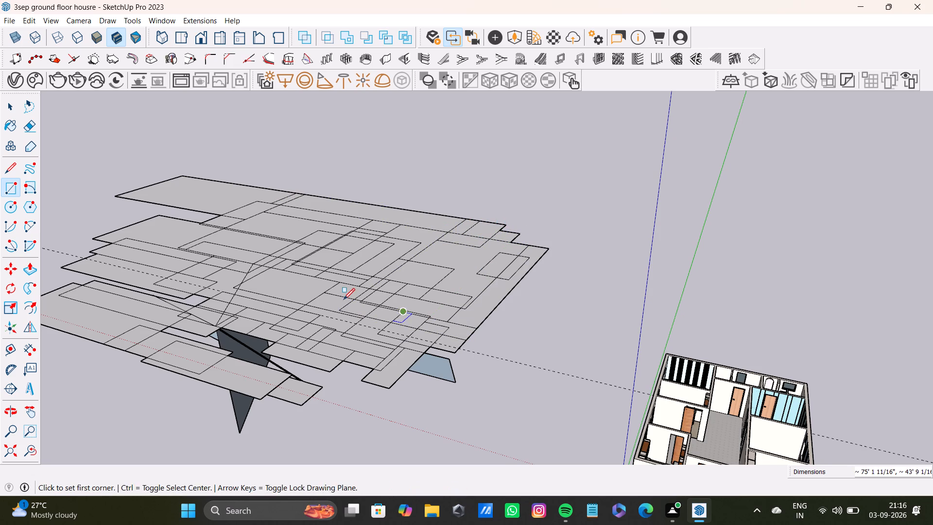
# Add a ground rectangle in the cluster's middle and a large one about 159' by 208' spanning the whole cluster.
pyautogui.click(344, 299)
pyautogui.moveTo(265, 330); pyautogui.dragTo(276, 343)
pyautogui.click(335, 393)
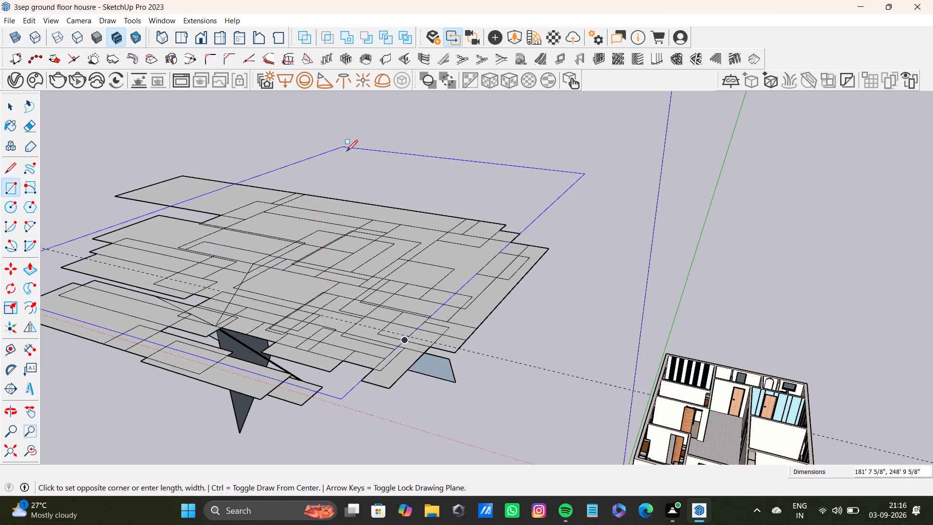
pyautogui.click(333, 163)
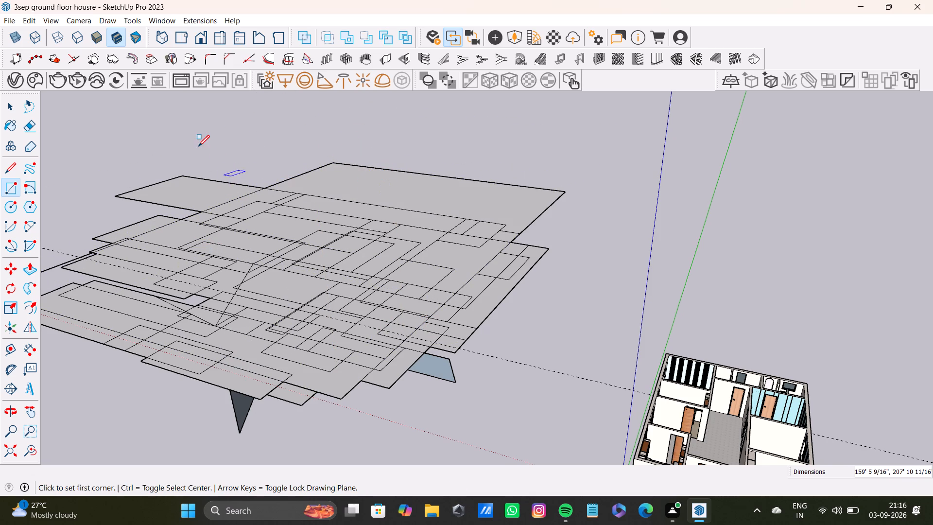
# Draw three ground rectangles extending the cluster's far side away from the house, about 144' by 64', 136' by 57' and 77' by 35'.
pyautogui.click(198, 146)
pyautogui.click(296, 191)
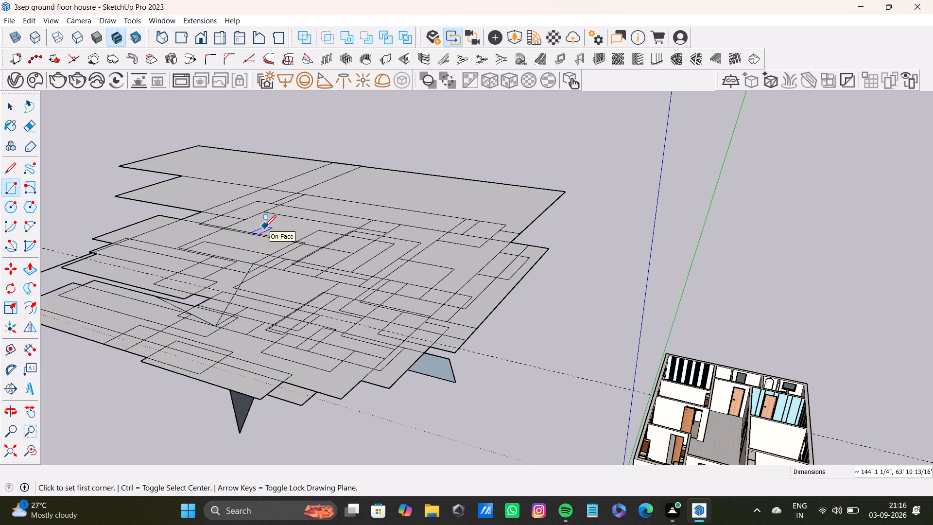
pyautogui.click(86, 172)
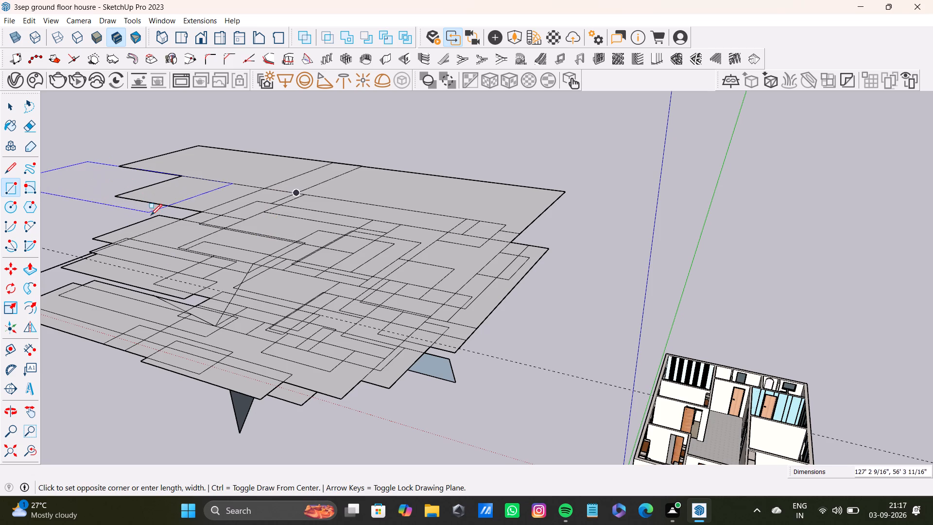
pyautogui.click(154, 217)
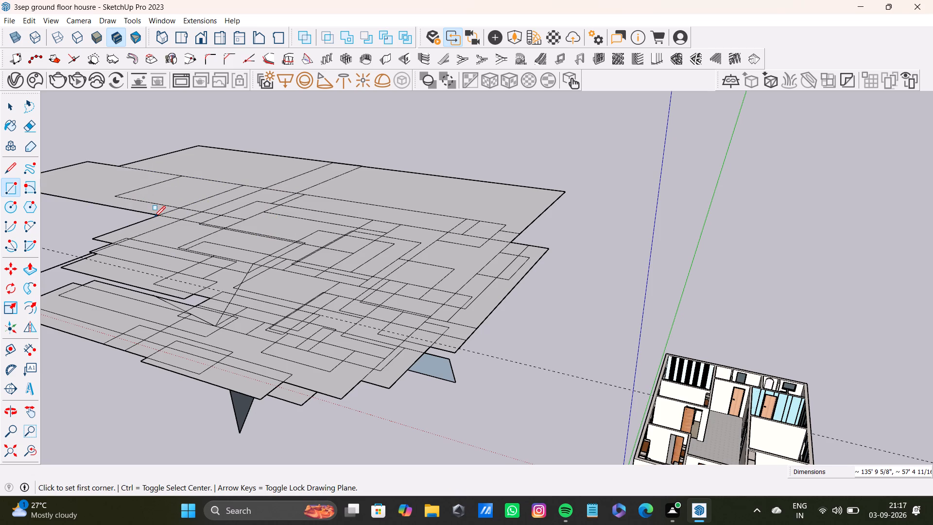
pyautogui.click(75, 212)
pyautogui.click(118, 245)
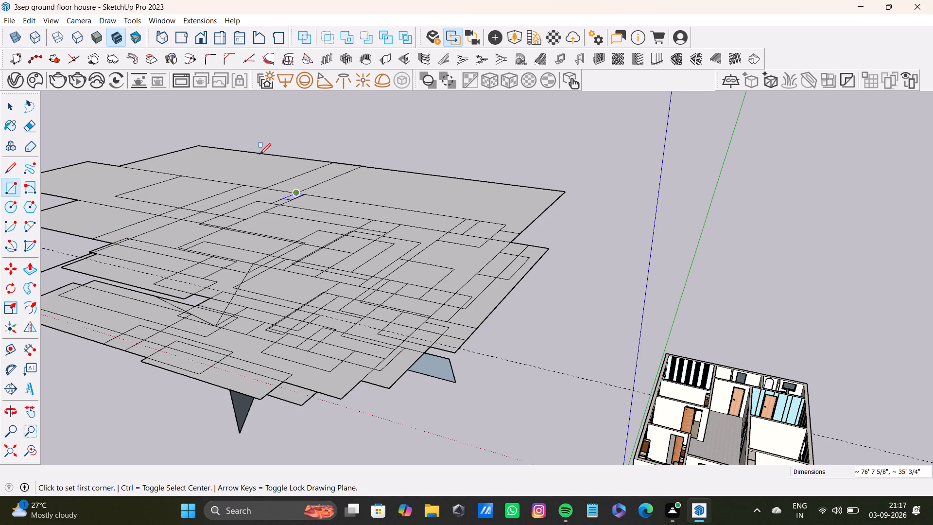
# Add a ground rectangle about 194' by 254' across the cluster and one about 149' by 43' at its far edge.
pyautogui.click(288, 145)
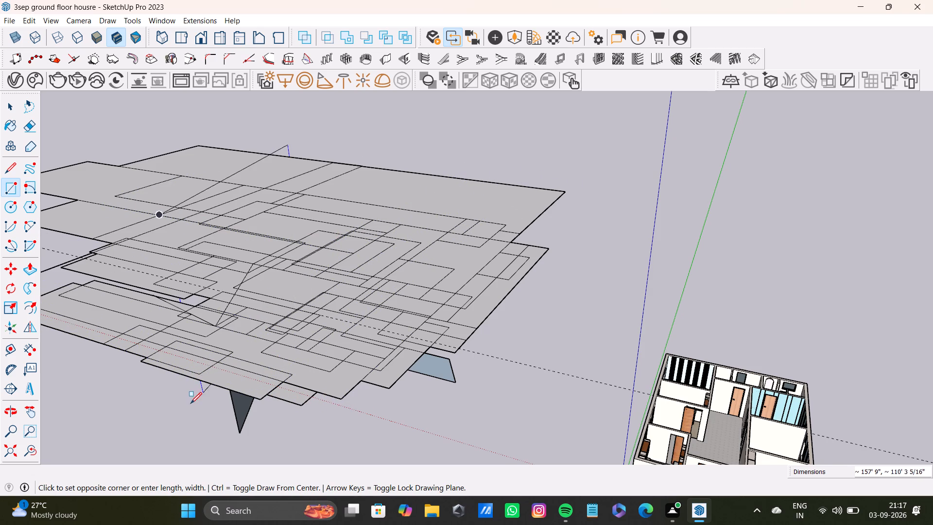
pyautogui.click(223, 418)
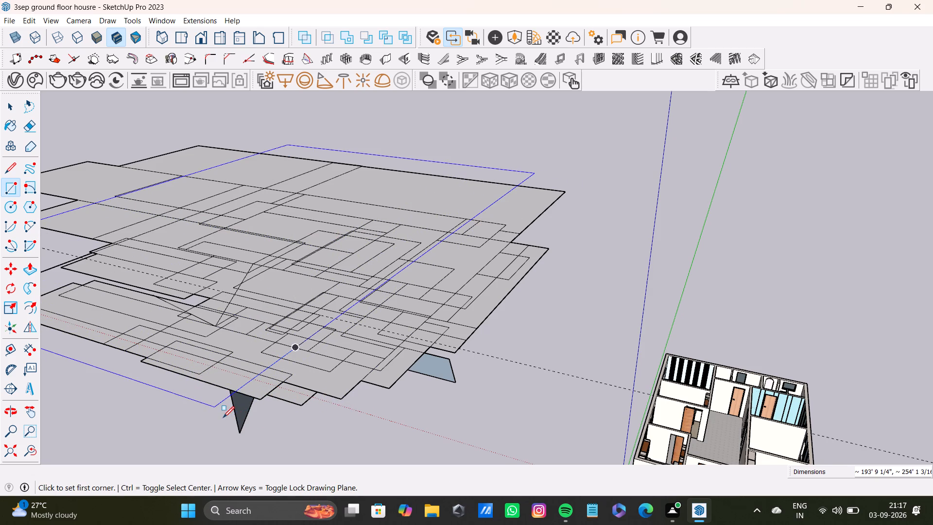
pyautogui.scroll(-6, 230, 388)
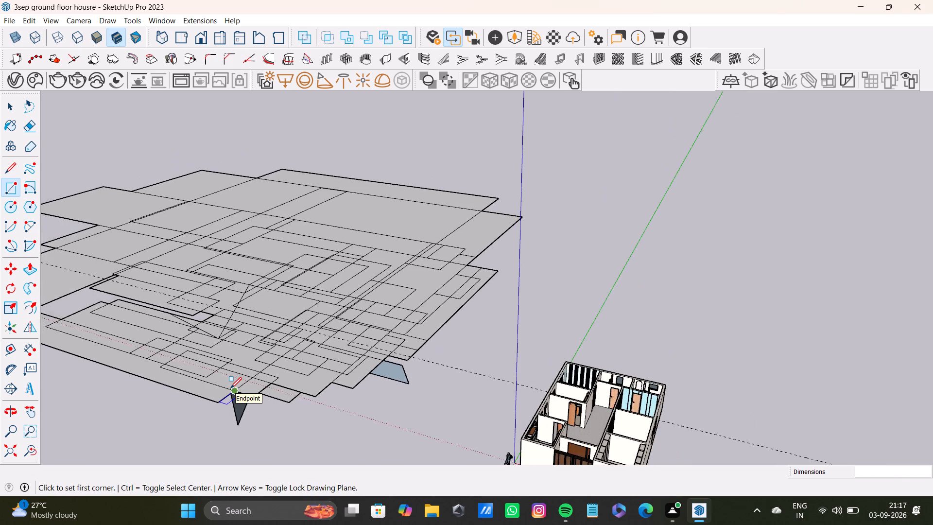
pyautogui.scroll(-5, 230, 388)
pyautogui.click(173, 206)
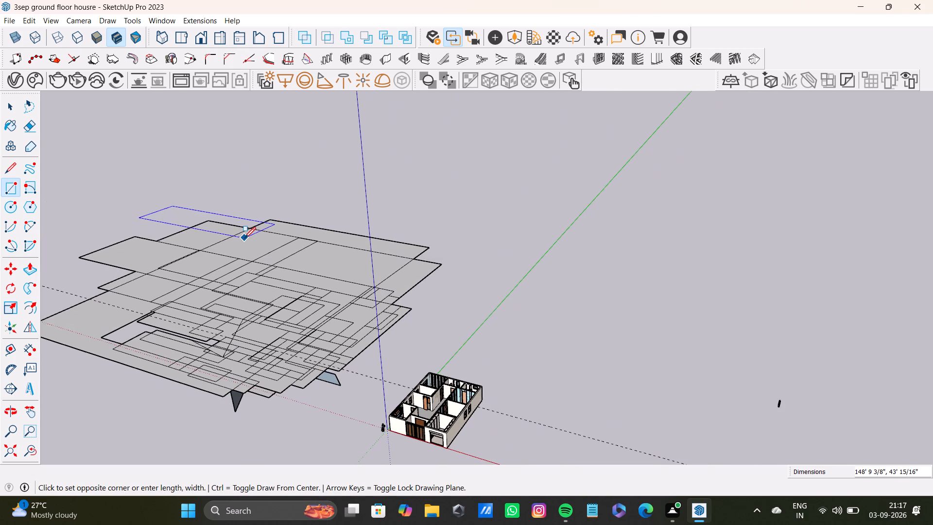
pyautogui.click(244, 238)
# Draw a tall upright rectangle about 282' by 124' rising from the cluster's near edge.
pyautogui.click(182, 192)
pyautogui.click(264, 234)
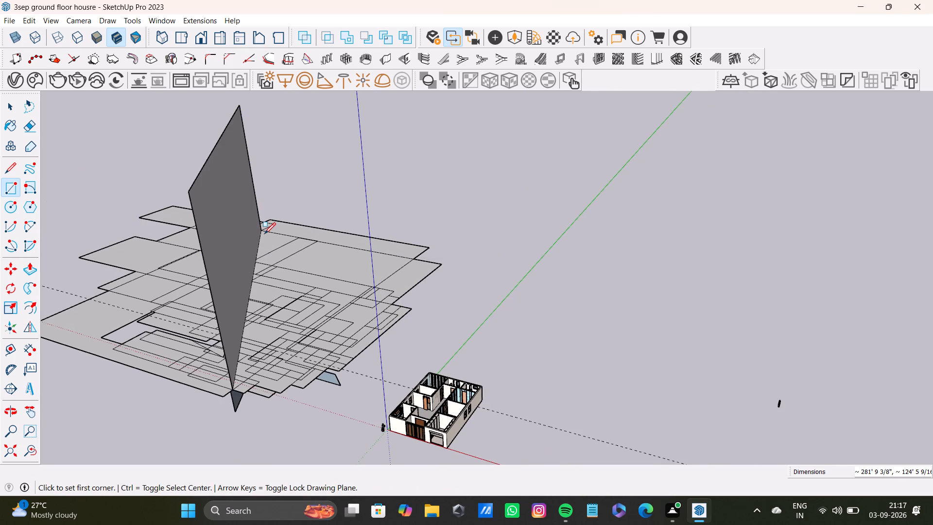
# Draw three separate rectangles on the tall upright face, about 43' by 20', 57' by 13' and 43' by 10'.
pyautogui.moveTo(218, 323); pyautogui.dragTo(331, 274, button='middle')
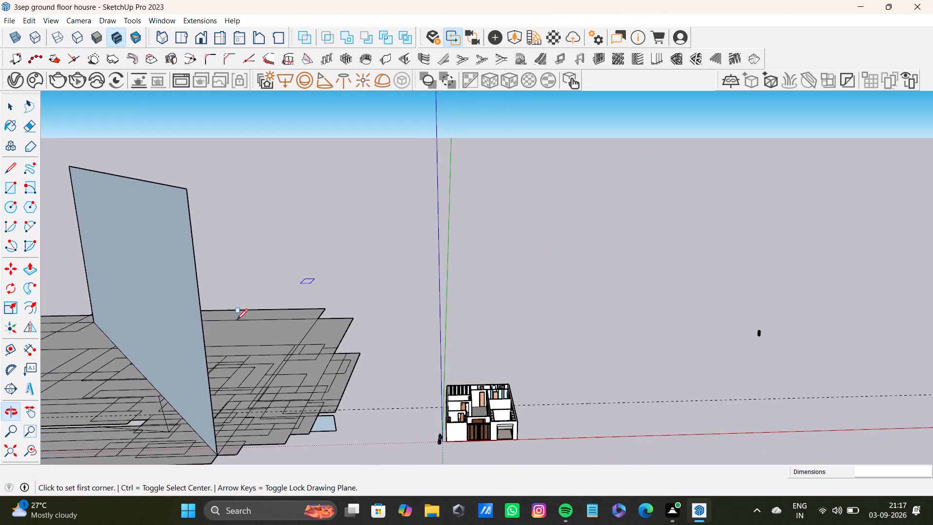
pyautogui.scroll(2, 169, 335)
pyautogui.click(138, 226)
pyautogui.click(173, 285)
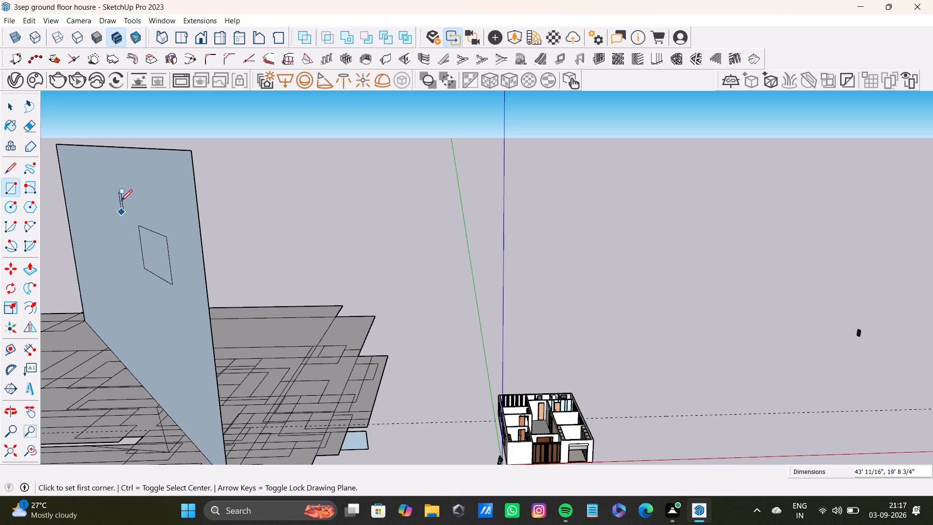
pyautogui.click(121, 196)
pyautogui.click(151, 174)
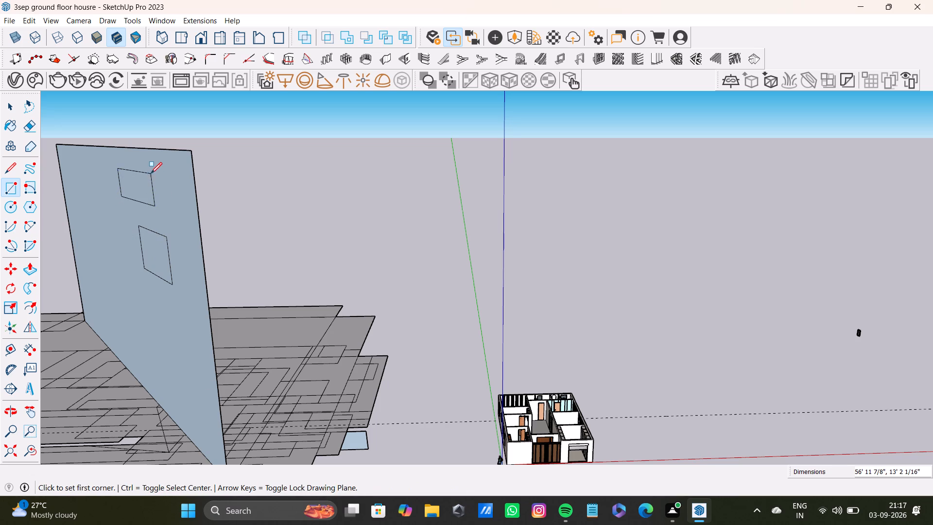
pyautogui.click(138, 347)
pyautogui.click(164, 389)
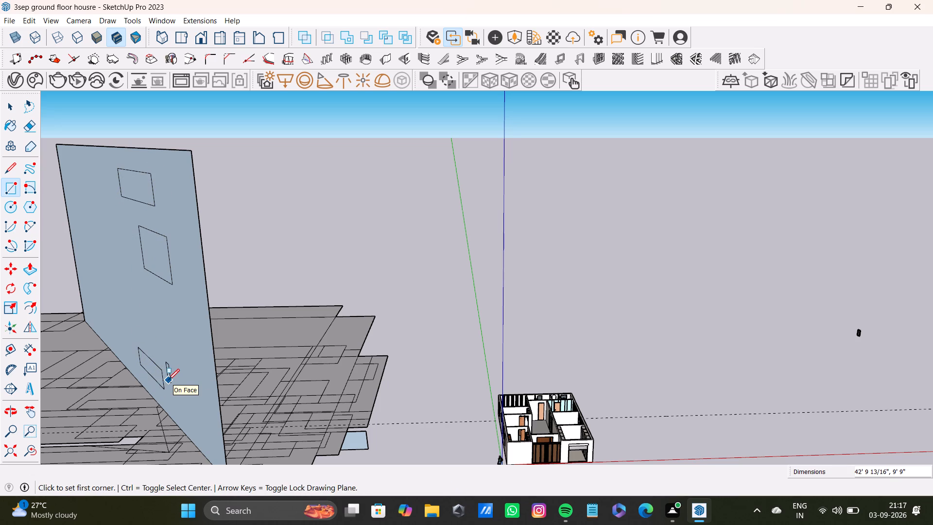
# Draw four more rectangles on the tall upright face, including ones about 101' by 14', 50' by 18' and 14' by 35'.
pyautogui.click(107, 307)
pyautogui.click(151, 322)
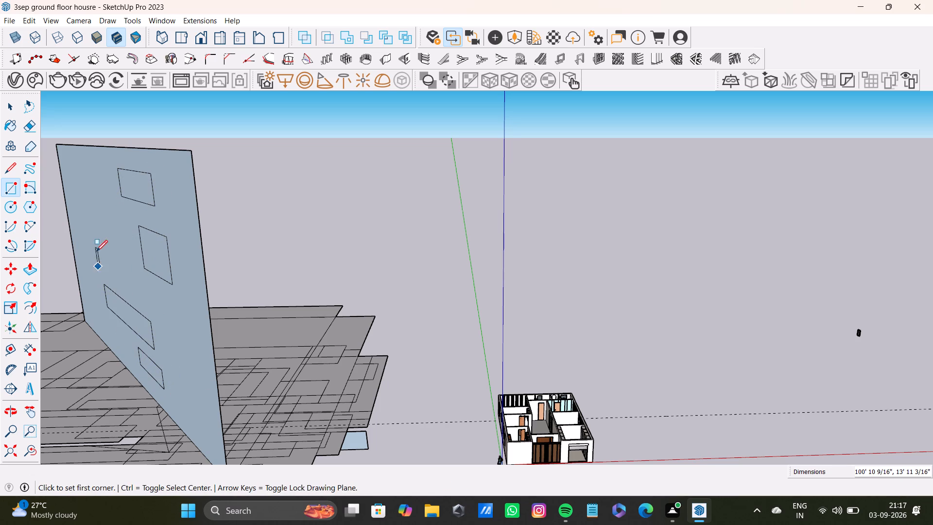
pyautogui.moveTo(98, 247); pyautogui.dragTo(109, 249)
pyautogui.click(113, 226)
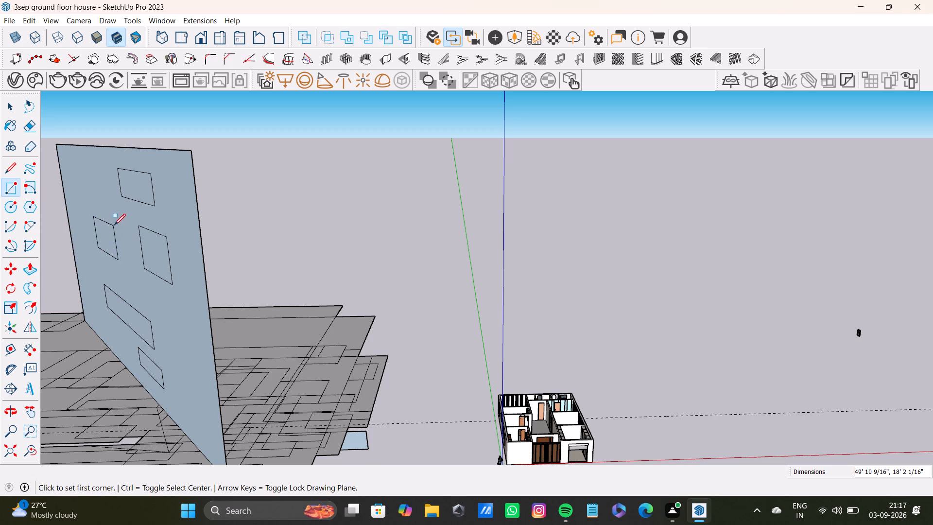
pyautogui.click(183, 324)
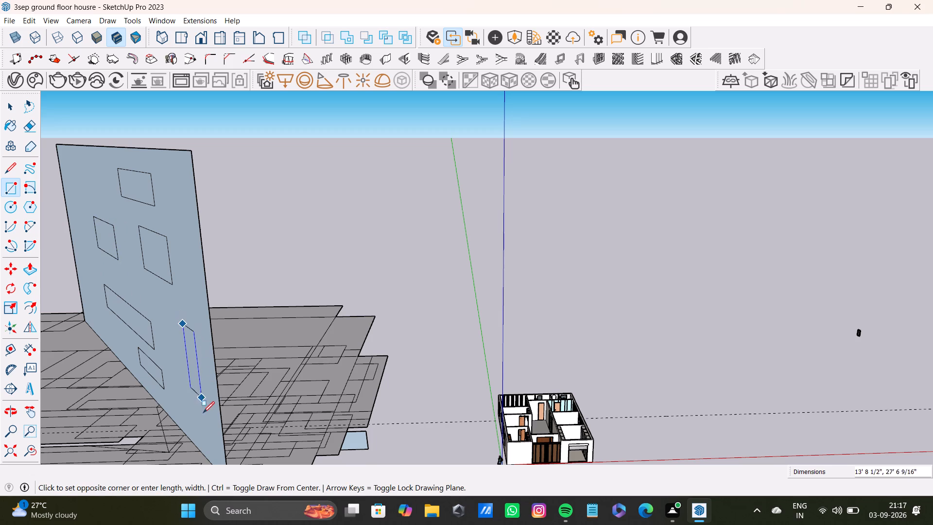
pyautogui.click(205, 416)
pyautogui.click(190, 273)
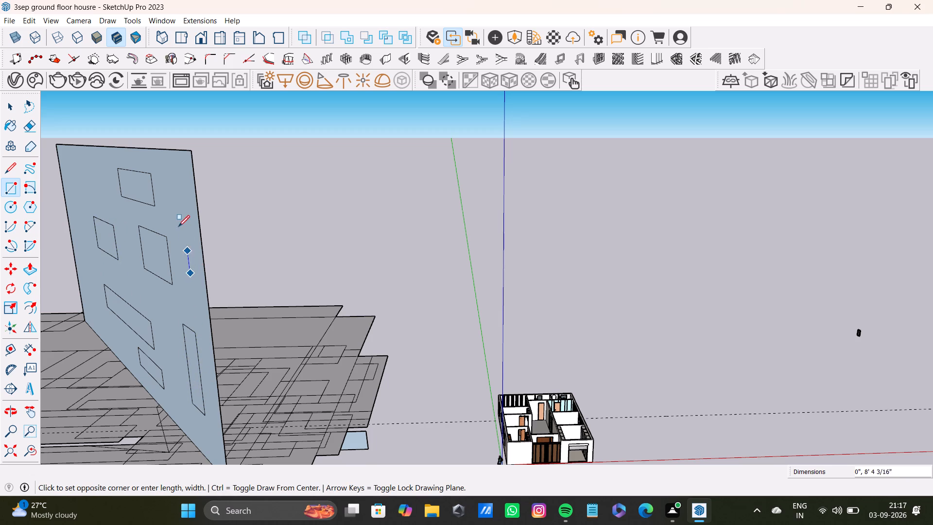
pyautogui.click(168, 176)
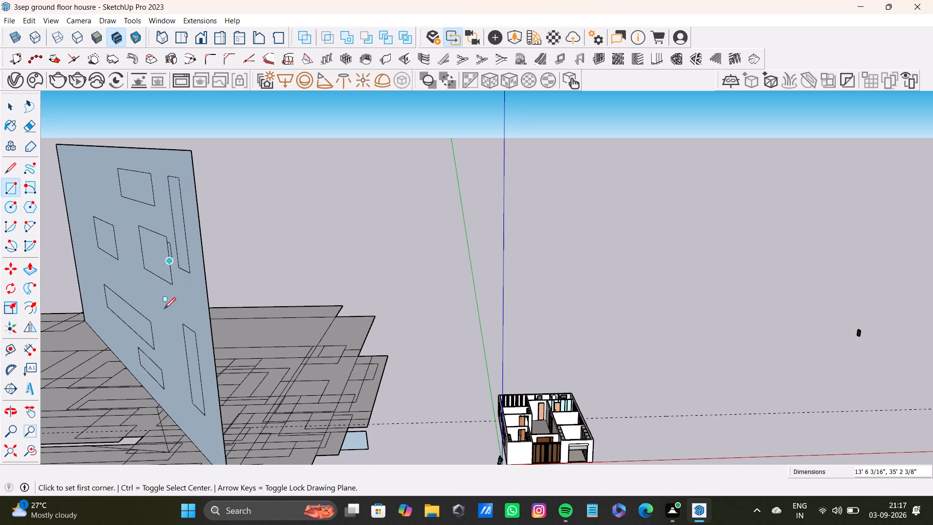
# Draw two small rectangles on the lower part of the tall upright face, about 17' by 14' and 17' by 5'.
pyautogui.moveTo(155, 302); pyautogui.dragTo(159, 303)
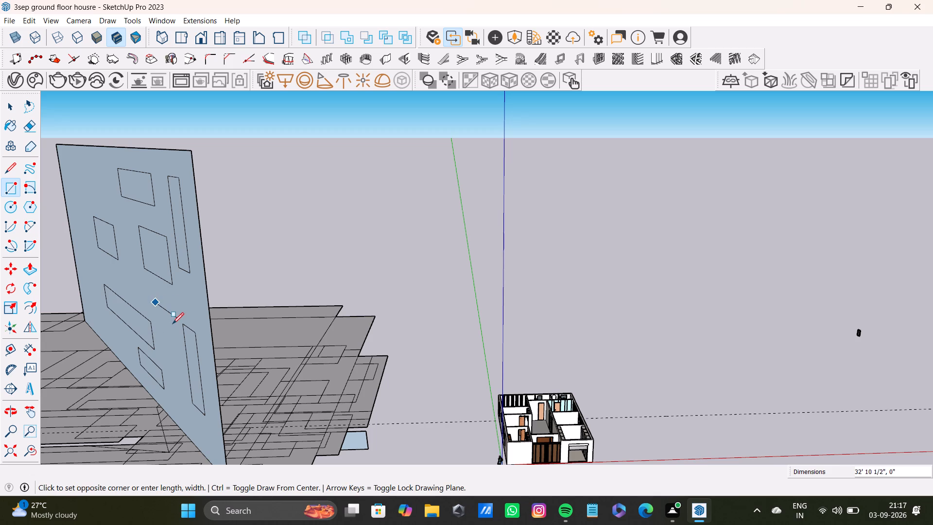
pyautogui.click(173, 324)
pyautogui.click(170, 340)
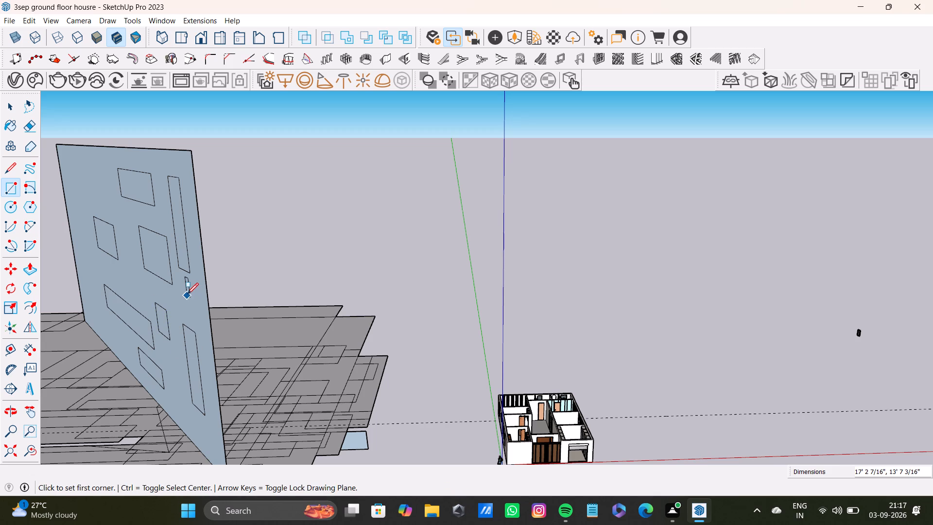
pyautogui.click(187, 294)
pyautogui.click(192, 316)
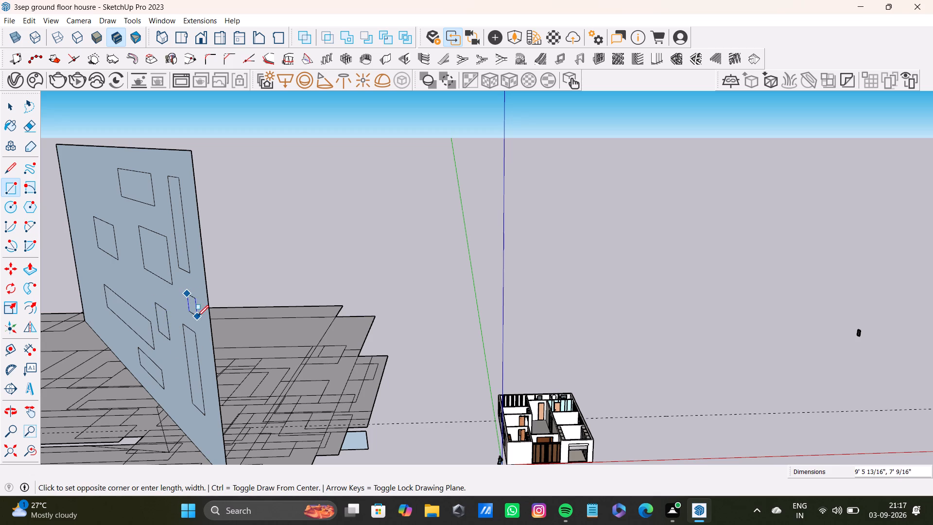
pyautogui.click(204, 316)
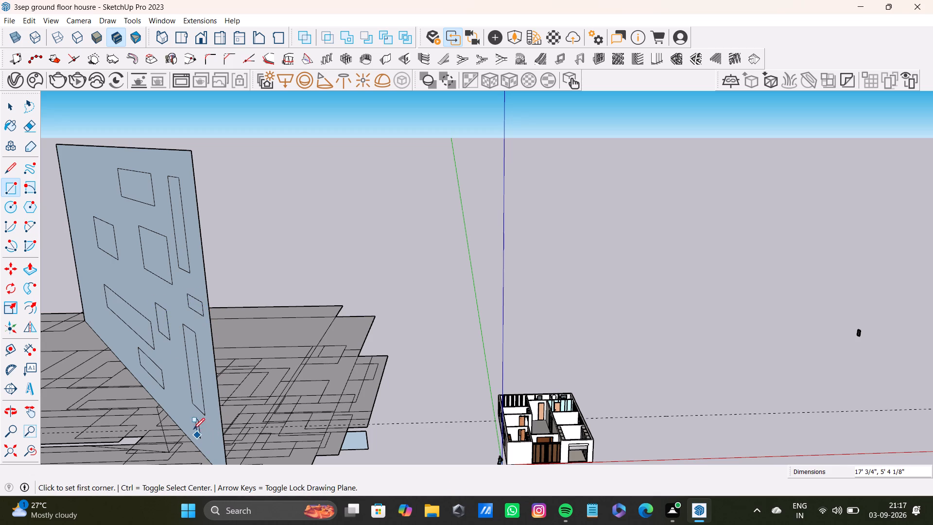
# Draw three more rectangles on the tall upright face, about 159' by 37', 62' by 17' and 27' by 35'.
pyautogui.click(193, 427)
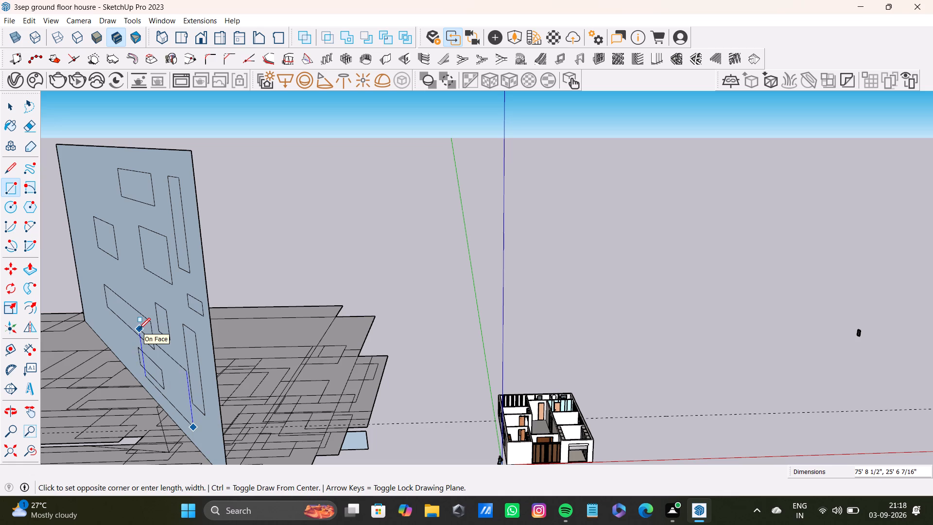
pyautogui.click(101, 280)
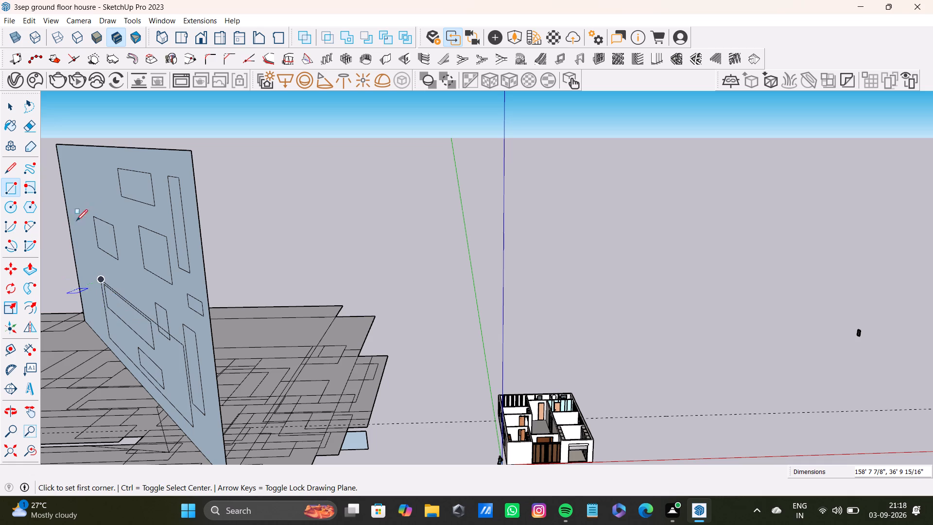
pyautogui.click(76, 172)
pyautogui.click(113, 211)
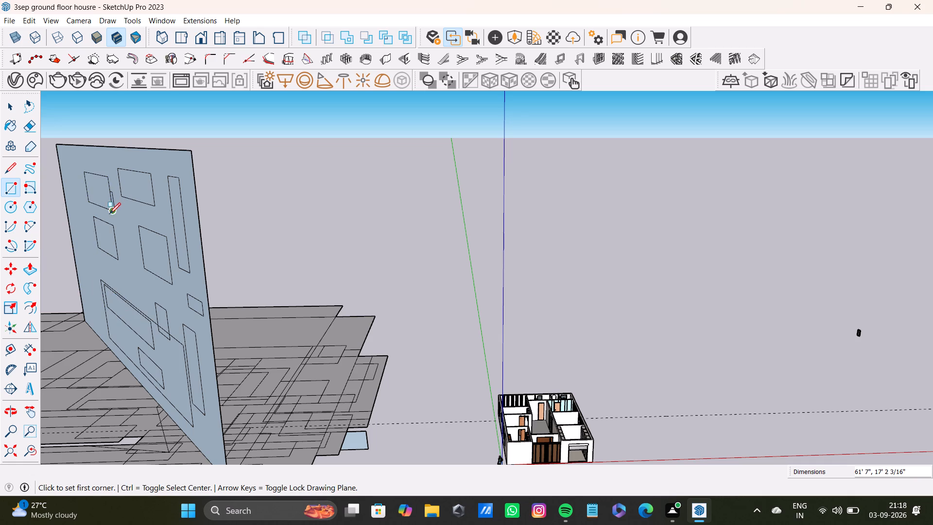
pyautogui.click(120, 219)
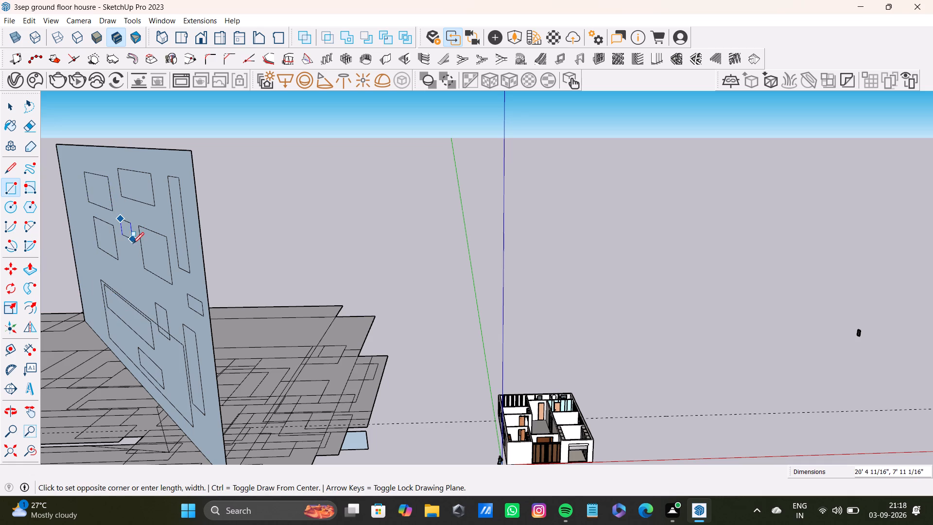
pyautogui.click(144, 297)
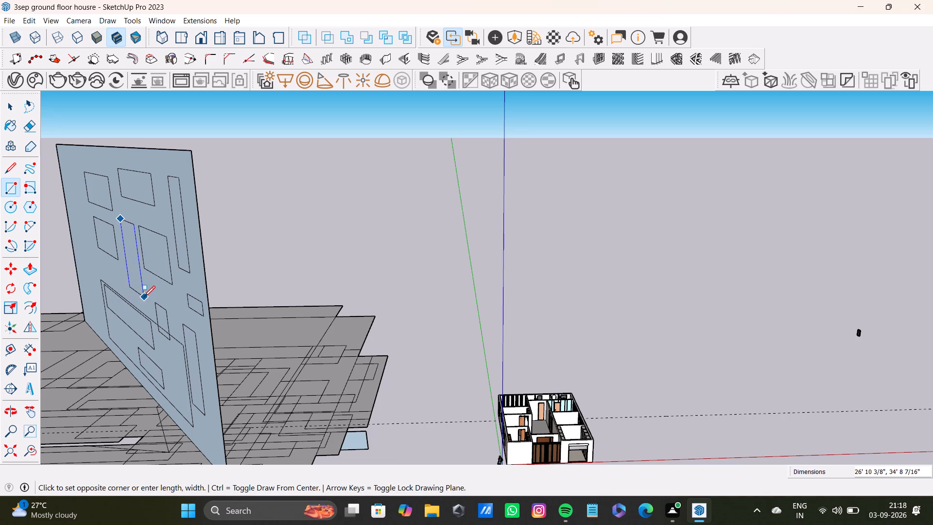
# Draw a raised level rectangle about 119' by 67' through the tall face, with two smaller rectangles on it, one about 33' by 23'.
pyautogui.click(106, 267)
pyautogui.click(121, 279)
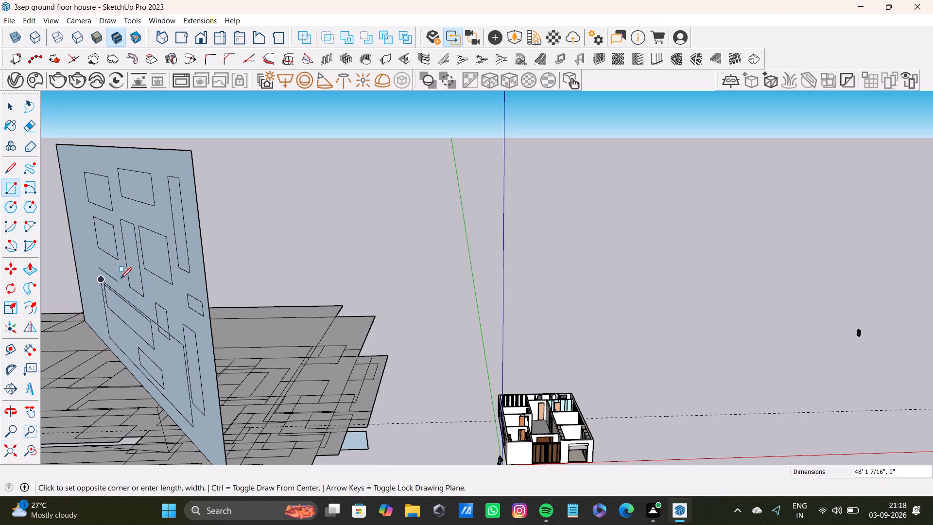
pyautogui.click(239, 215)
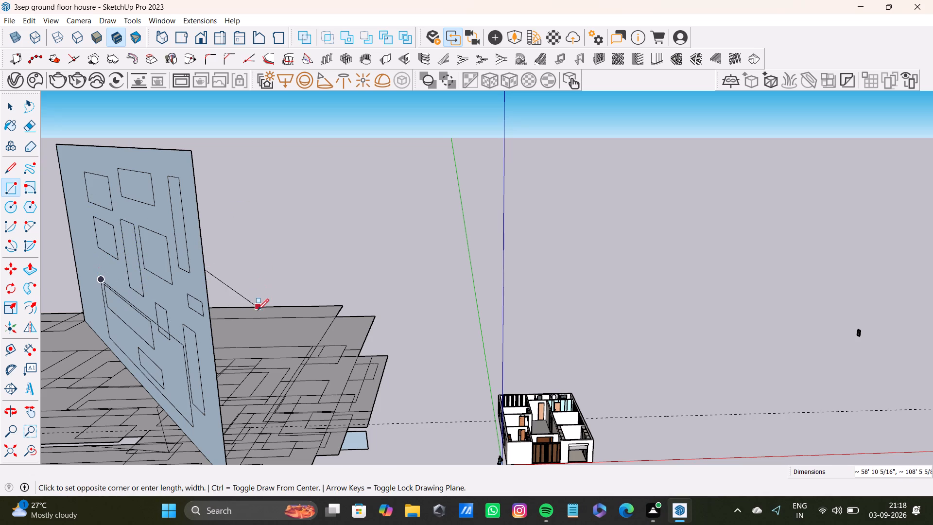
pyautogui.click(267, 293)
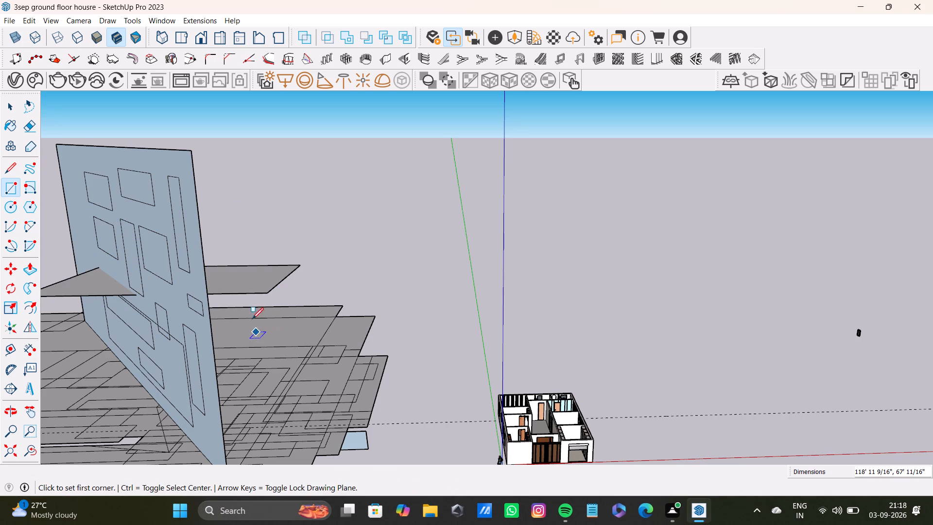
pyautogui.moveTo(265, 284); pyautogui.dragTo(213, 356, button='middle')
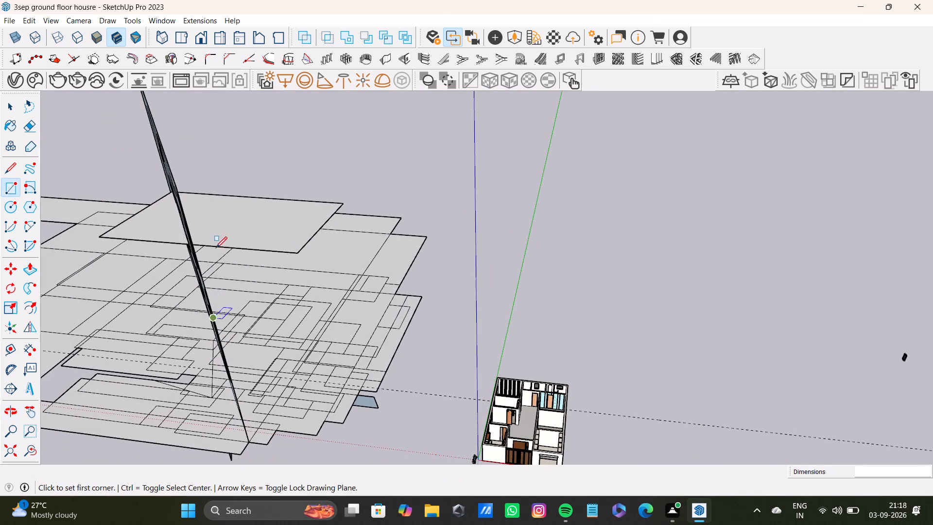
pyautogui.click(226, 221)
pyautogui.click(259, 243)
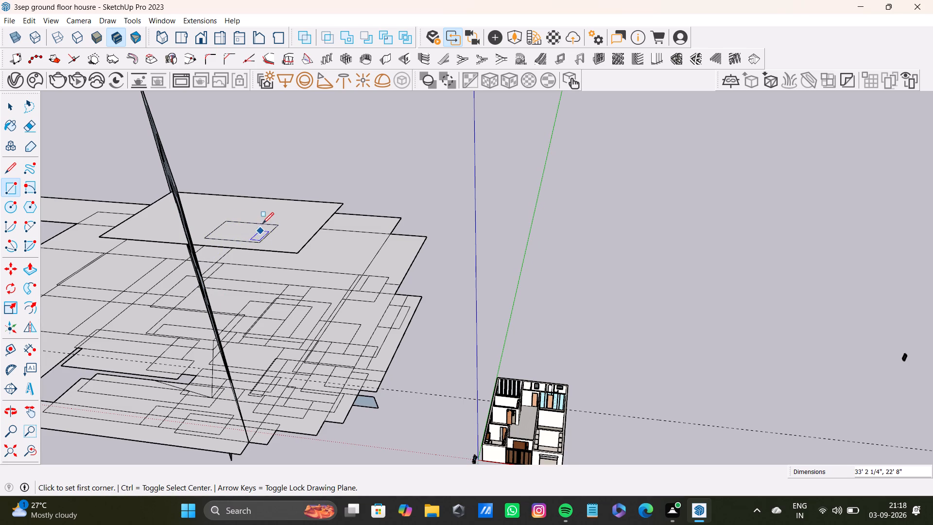
pyautogui.click(260, 208)
pyautogui.click(285, 228)
# Draw two rectangles crossing the raised level rectangle near its corner, about 29' by 56' and 48' by 99'.
pyautogui.click(292, 242)
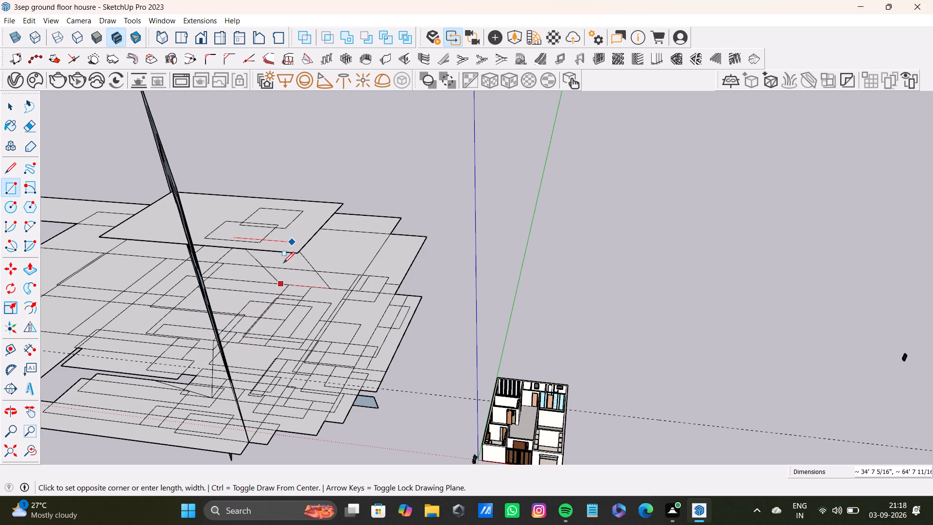
pyautogui.click(294, 257)
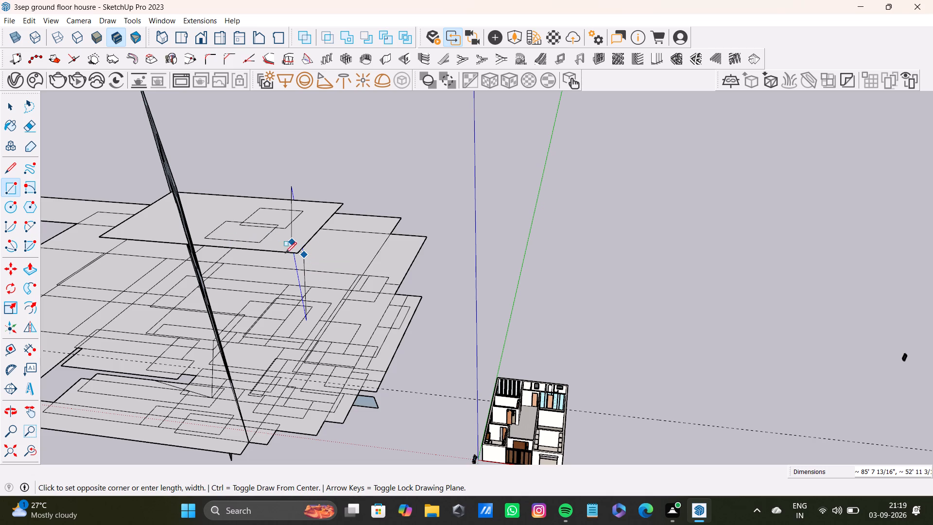
pyautogui.click(214, 143)
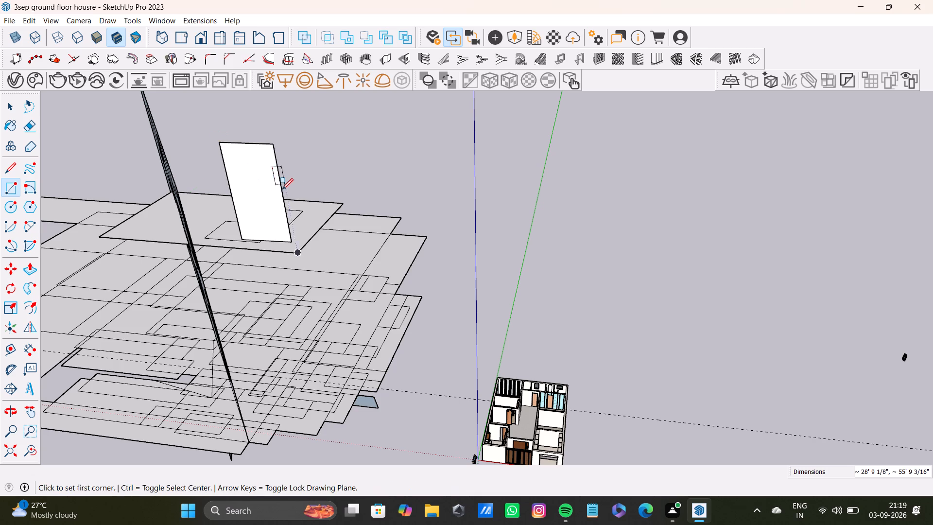
pyautogui.click(293, 194)
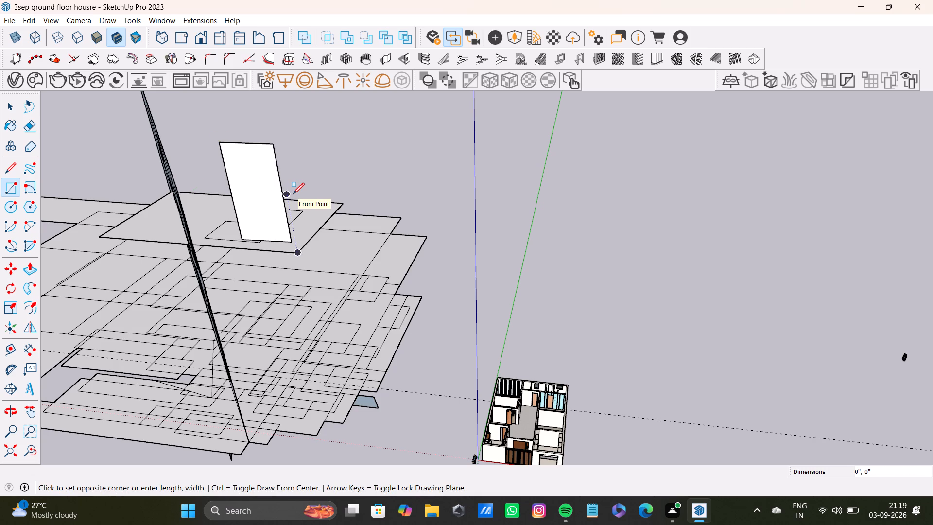
pyautogui.click(275, 281)
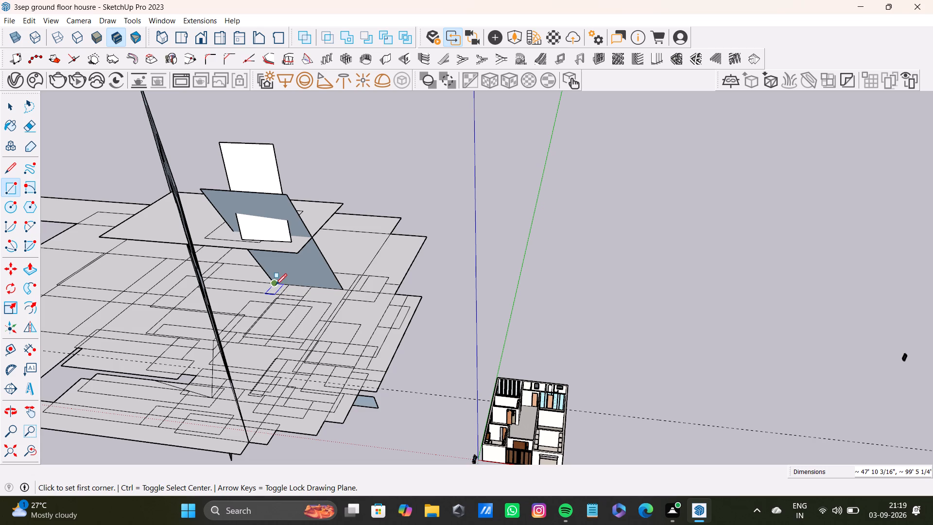
# Draw four rectangles around and below the raised rectangle's near corner, including ones about 54' by 54', 65' by 52' and 75' by 67'.
pyautogui.click(328, 214)
pyautogui.click(352, 255)
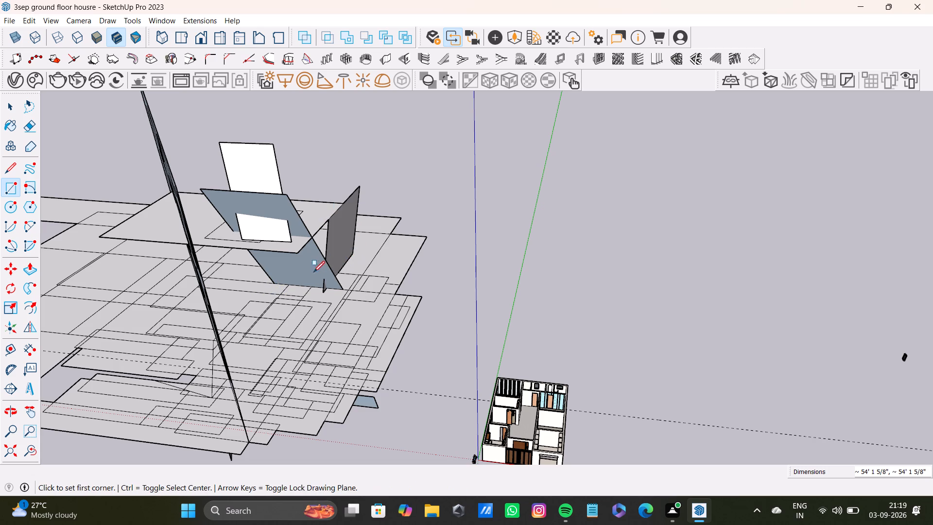
pyautogui.click(313, 272)
pyautogui.click(245, 296)
pyautogui.click(218, 274)
pyautogui.click(235, 331)
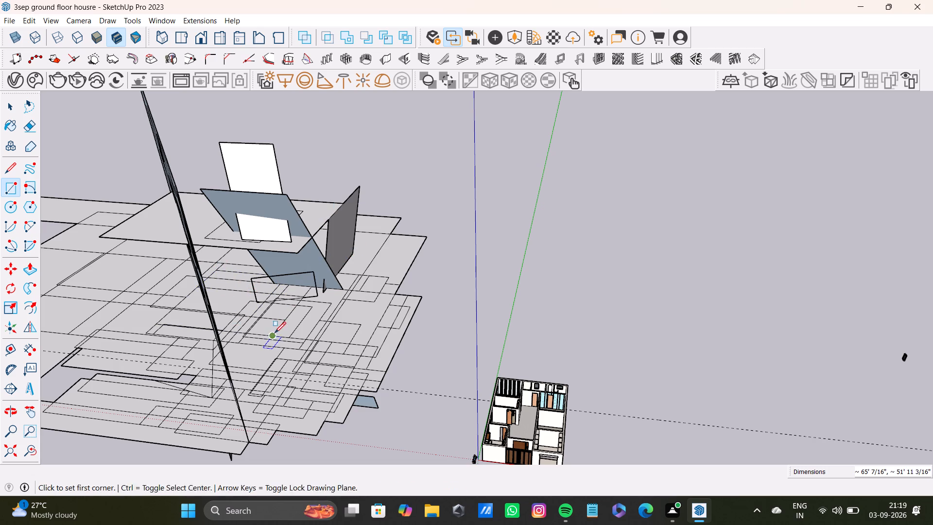
pyautogui.click(275, 333)
pyautogui.click(233, 262)
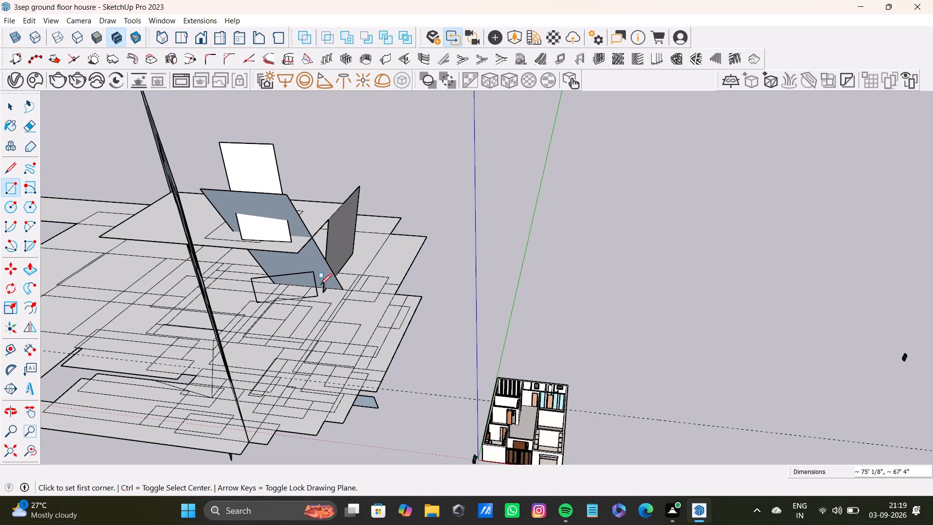
# Draw two overlapping level rectangles at the cluster's far corner toward the house, about 98' by 102' and 73' by 67'.
pyautogui.click(393, 183)
pyautogui.click(478, 239)
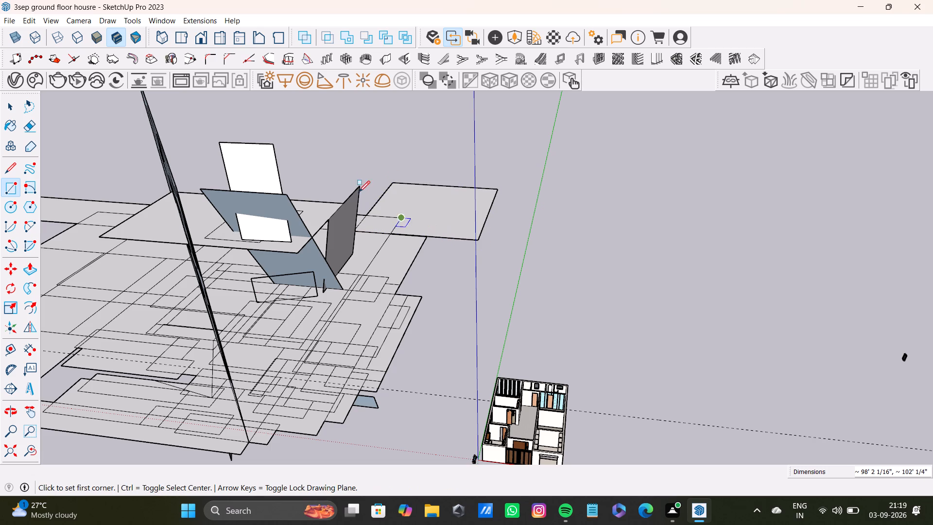
pyautogui.click(376, 158)
pyautogui.click(430, 198)
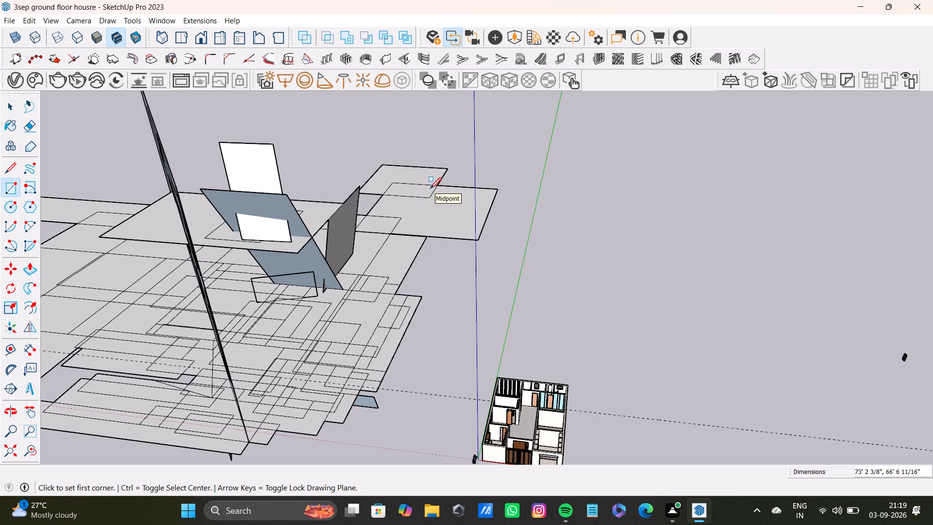
# Draw two adjoining upright rectangles at the cluster's house-side edge, about 220' by 46' and 89' by 46'.
pyautogui.click(458, 170)
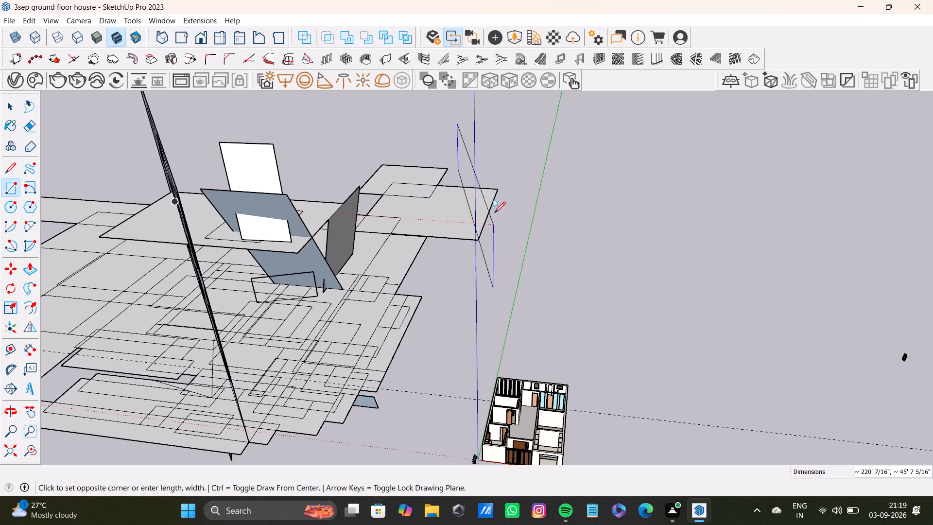
pyautogui.click(494, 216)
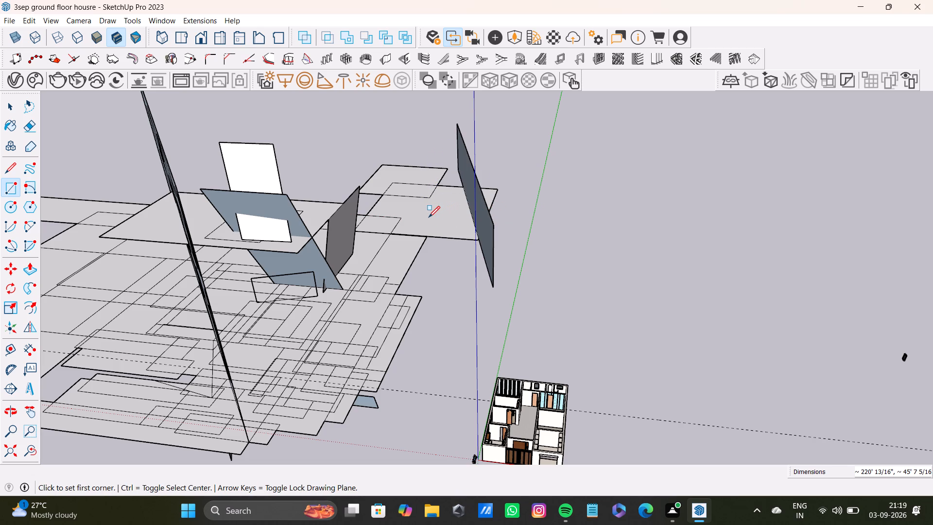
pyautogui.click(422, 238)
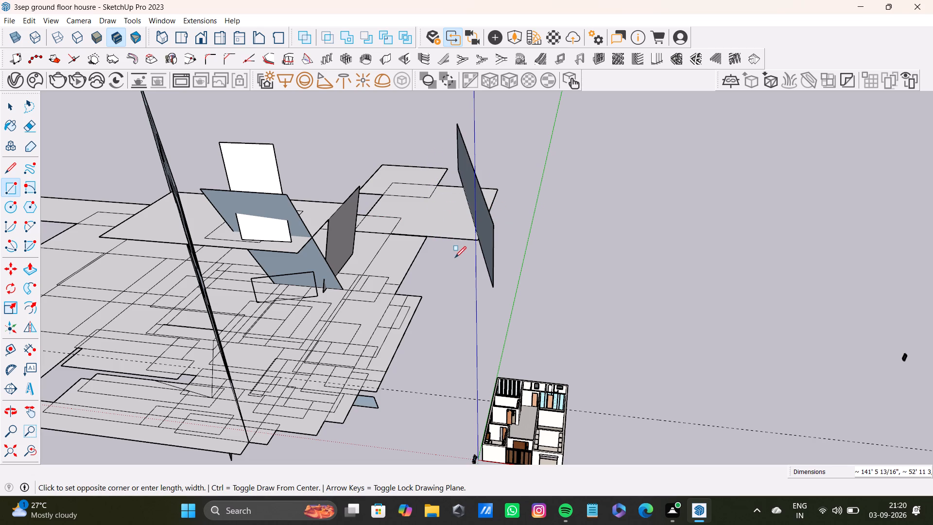
pyautogui.click(494, 227)
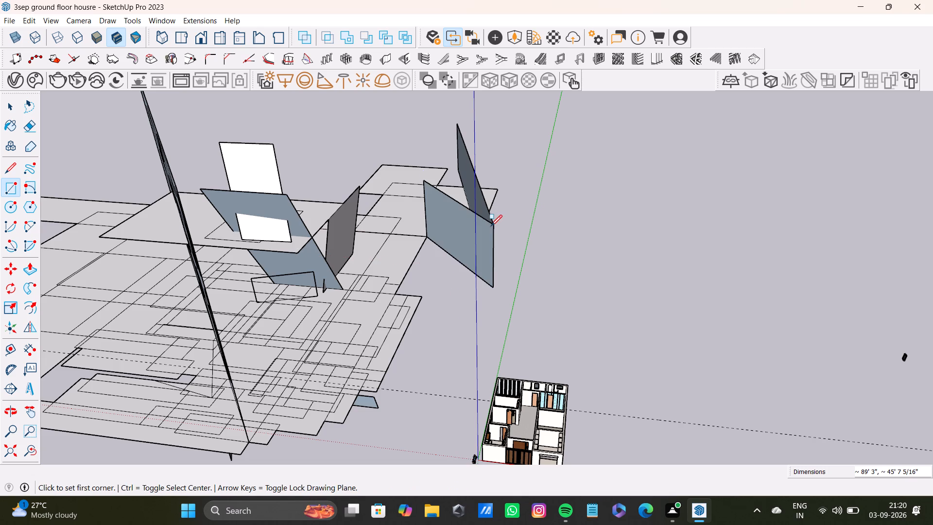
# Add a level rectangle about 83' by 32' beneath the two adjoining upright faces at the cluster's edge.
pyautogui.click(422, 238)
pyautogui.click(397, 291)
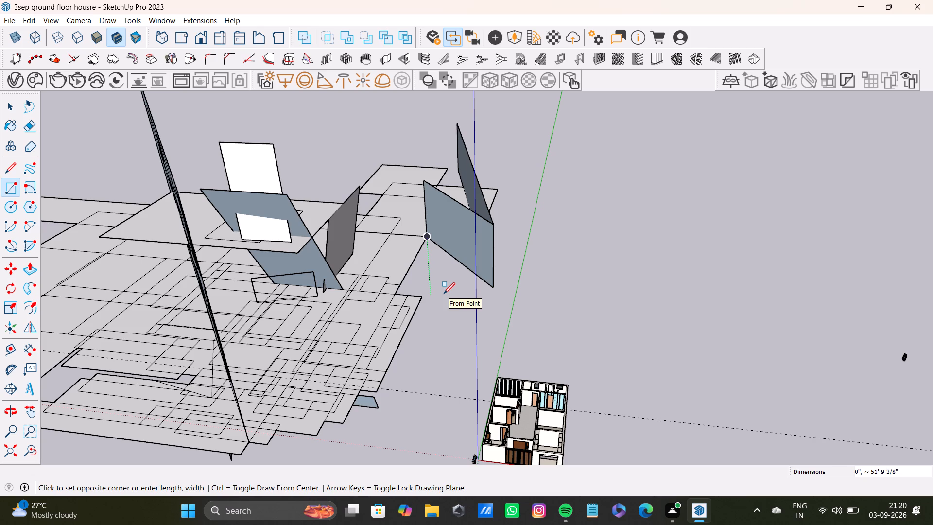
pyautogui.click(444, 296)
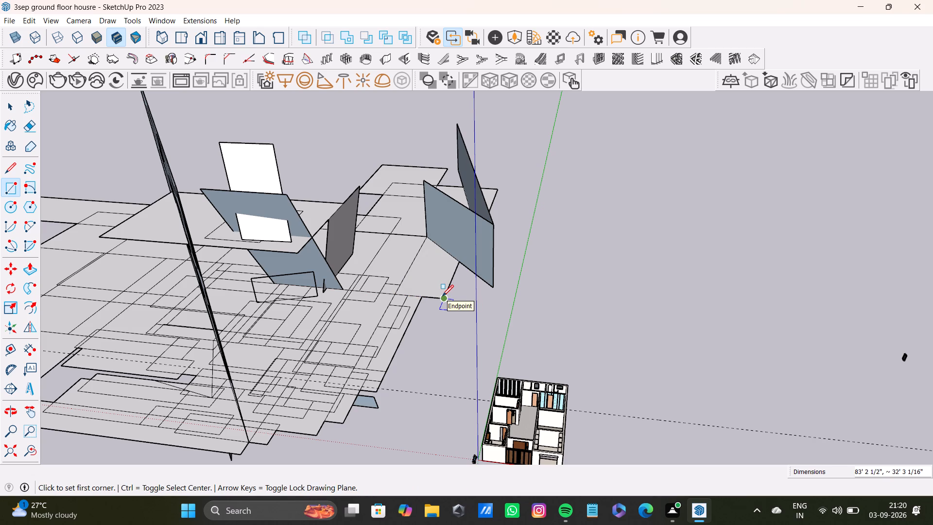
pyautogui.press('space')
pyautogui.click(542, 261)
# Examine the whole rectangle cluster and the house together from a wider viewpoint.
pyautogui.scroll(-3, 406, 239)
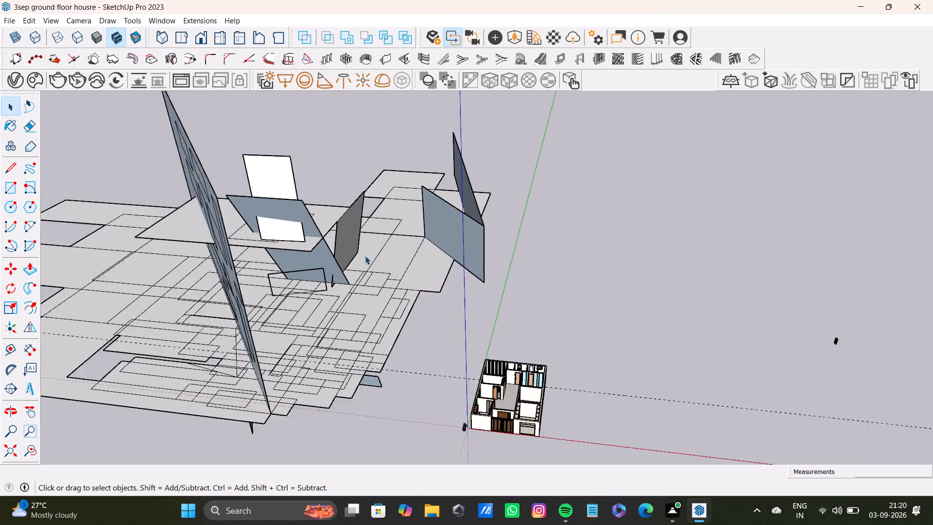
pyautogui.scroll(-5, 365, 256)
pyautogui.moveTo(357, 279); pyautogui.dragTo(503, 263, button='middle')
pyautogui.moveTo(408, 270); pyautogui.dragTo(417, 272, button='middle')
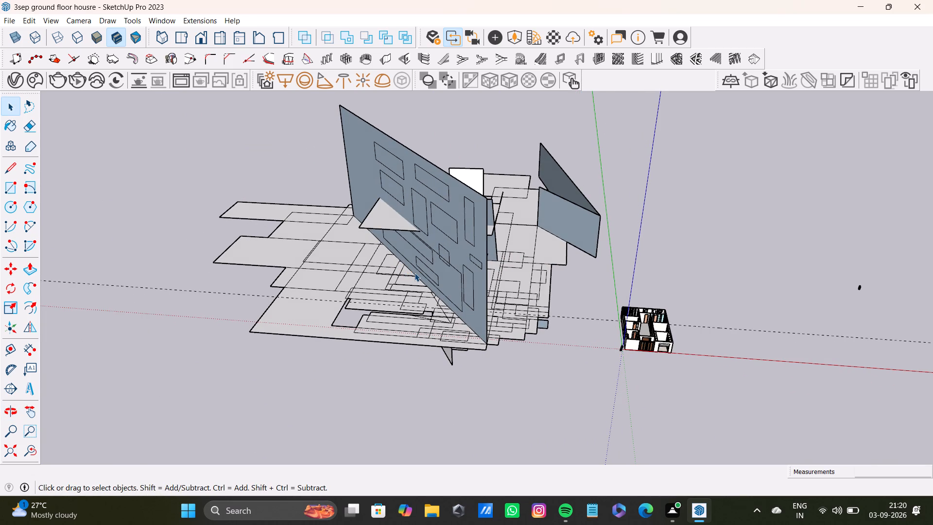
pyautogui.press('space')
pyautogui.click(626, 205)
pyautogui.scroll(-3, 293, 215)
pyautogui.keyDown('shift'); pyautogui.moveTo(280, 241); pyautogui.dragTo(380, 267, button='middle'); pyautogui.keyUp('shift')
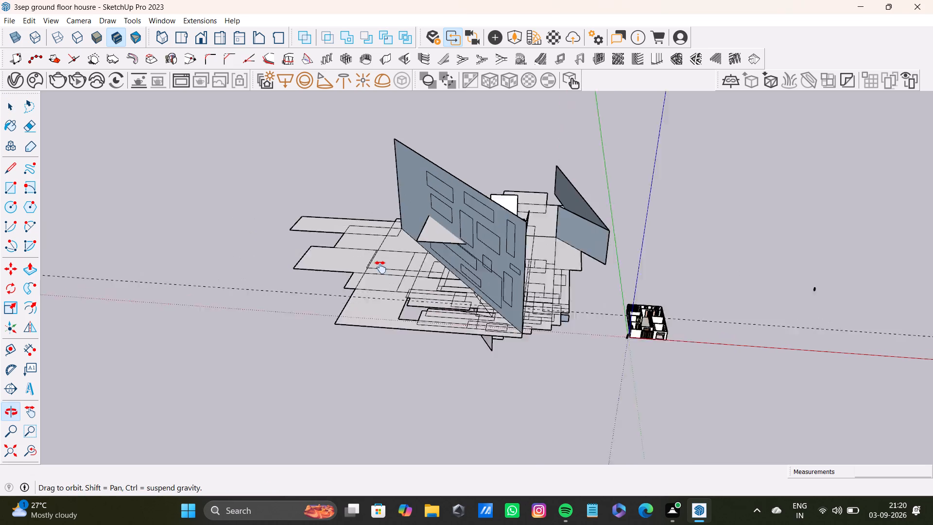
# Delete the entire rectangle cluster beside the house, including the panelled face and its leftover edges.
pyautogui.keyDown('shift'); pyautogui.moveTo(380, 267); pyautogui.dragTo(381, 267, button='middle'); pyautogui.keyUp('shift')
pyautogui.moveTo(294, 176); pyautogui.dragTo(644, 410)
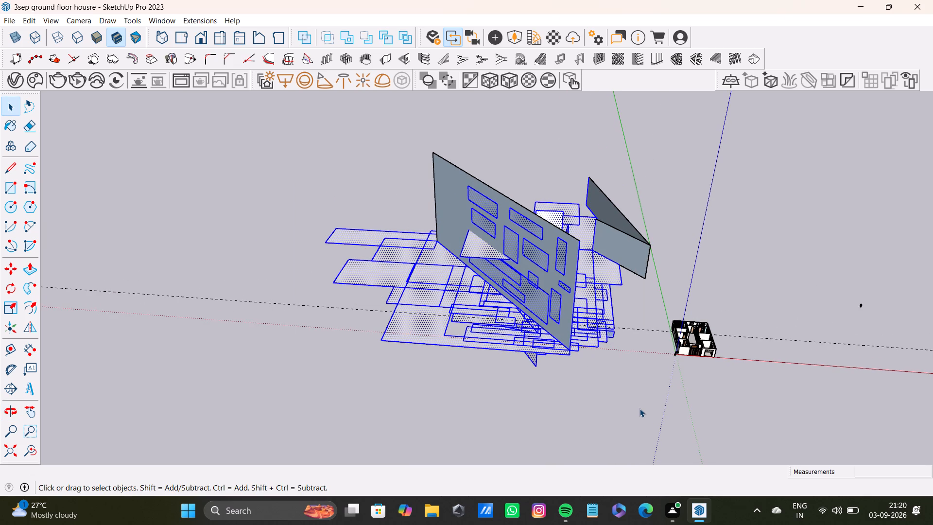
pyautogui.press('Delete')
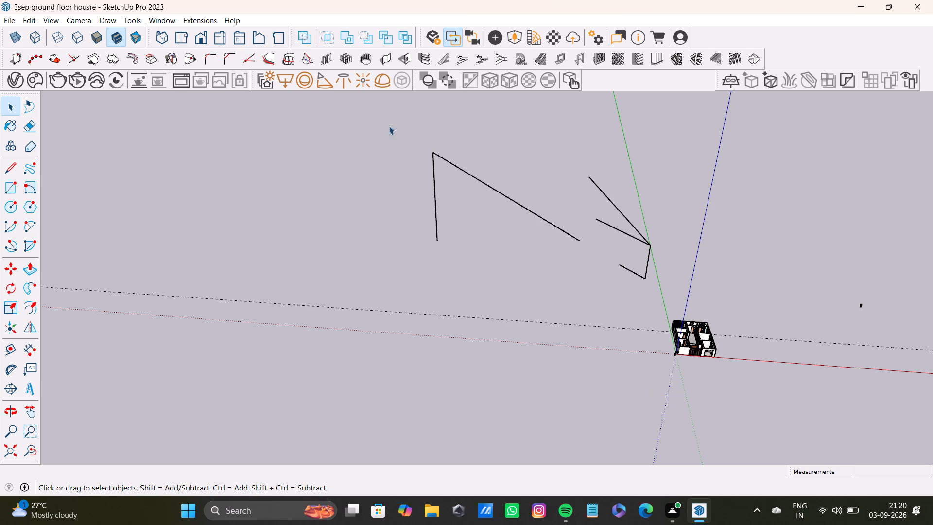
pyautogui.moveTo(388, 116); pyautogui.dragTo(670, 294)
pyautogui.press('Delete')
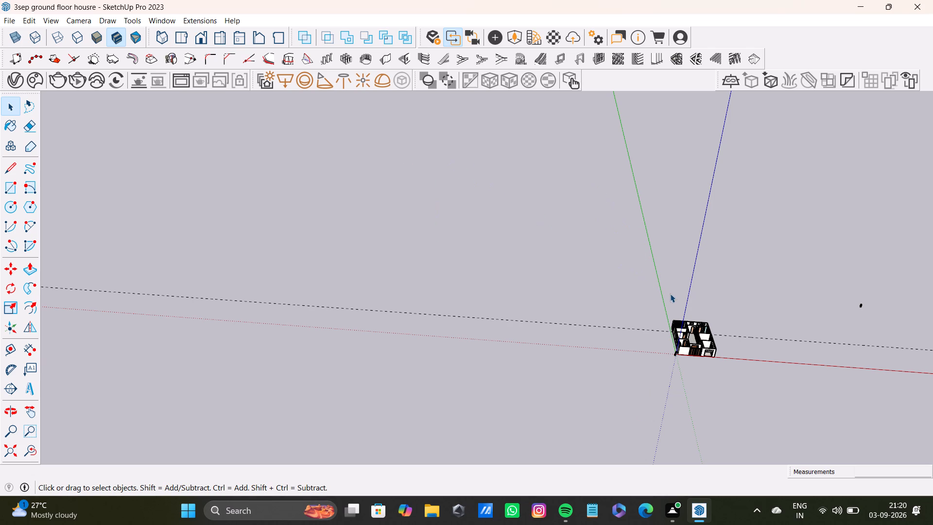
pyautogui.press('space')
pyautogui.press('space')
pyautogui.press('space')
pyautogui.press('space')
# Capture a screenshot of the whole house seen from above its front corner.
pyautogui.scroll(-7, 366, 324)
pyautogui.scroll(9, 620, 326)
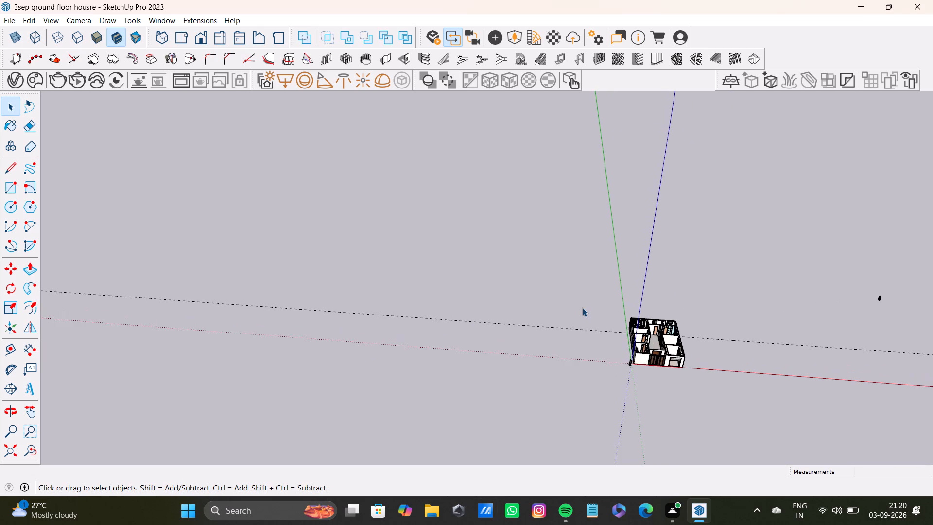
pyautogui.scroll(4, 582, 308)
pyautogui.keyDown('shift'); pyautogui.moveTo(582, 308); pyautogui.dragTo(405, 272, button='middle'); pyautogui.keyUp('shift')
pyautogui.scroll(10, 460, 297)
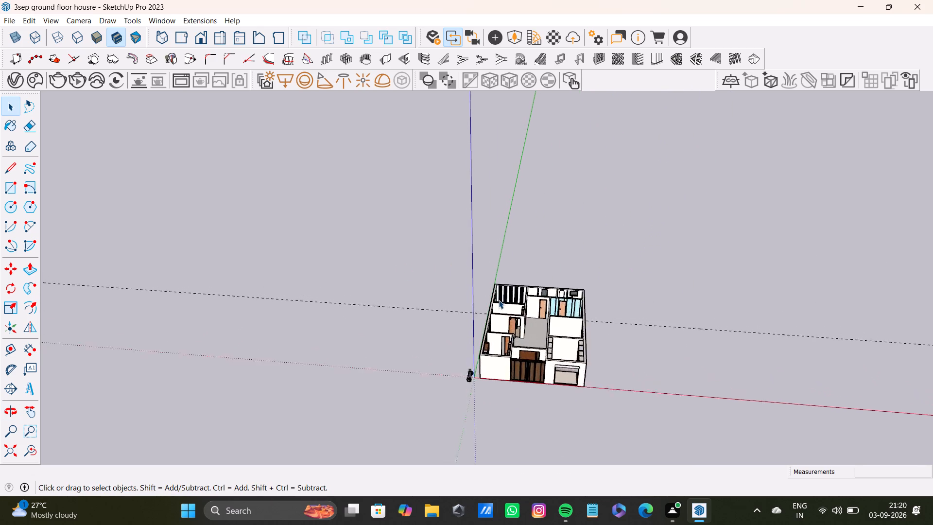
pyautogui.scroll(11, 499, 300)
pyautogui.keyDown('shift'); pyautogui.moveTo(511, 365); pyautogui.dragTo(461, 215, button='middle'); pyautogui.keyUp('shift')
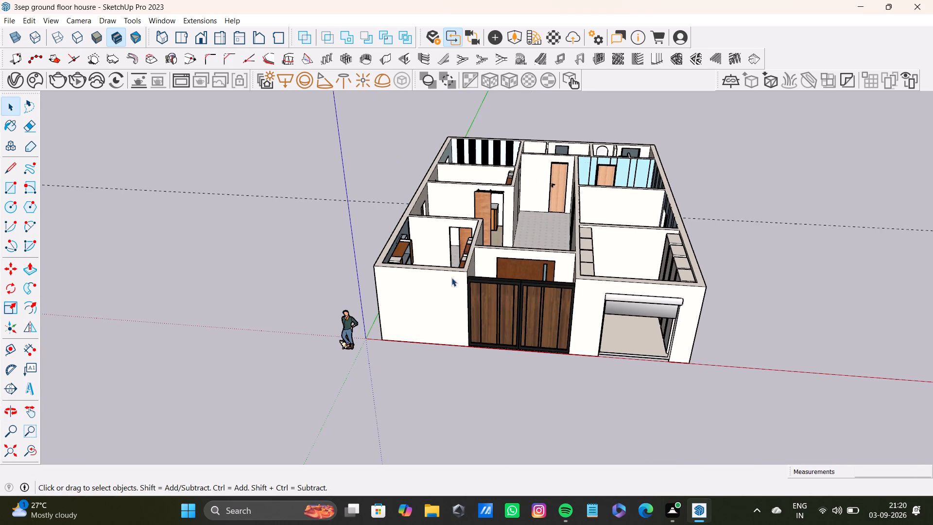
pyautogui.moveTo(398, 277); pyautogui.dragTo(778, 244, button='middle')
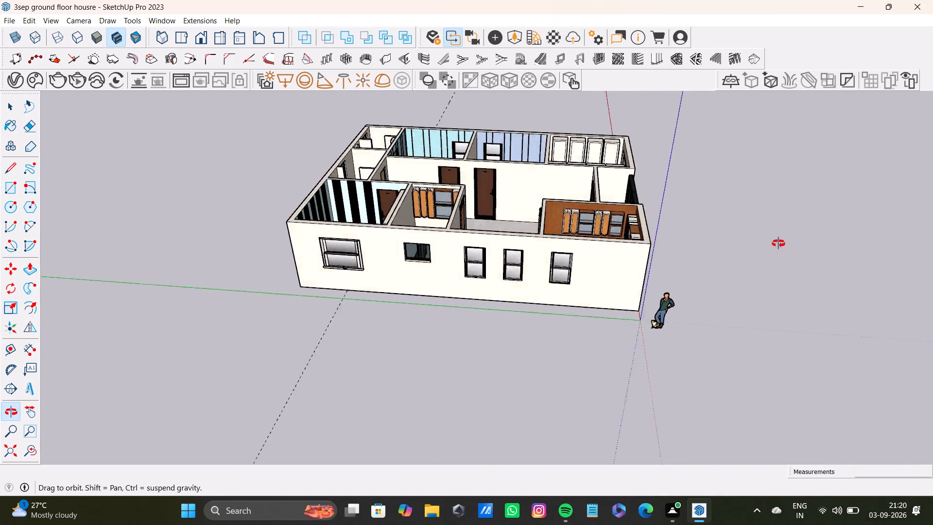
pyautogui.moveTo(778, 244); pyautogui.dragTo(307, 400, button='middle')
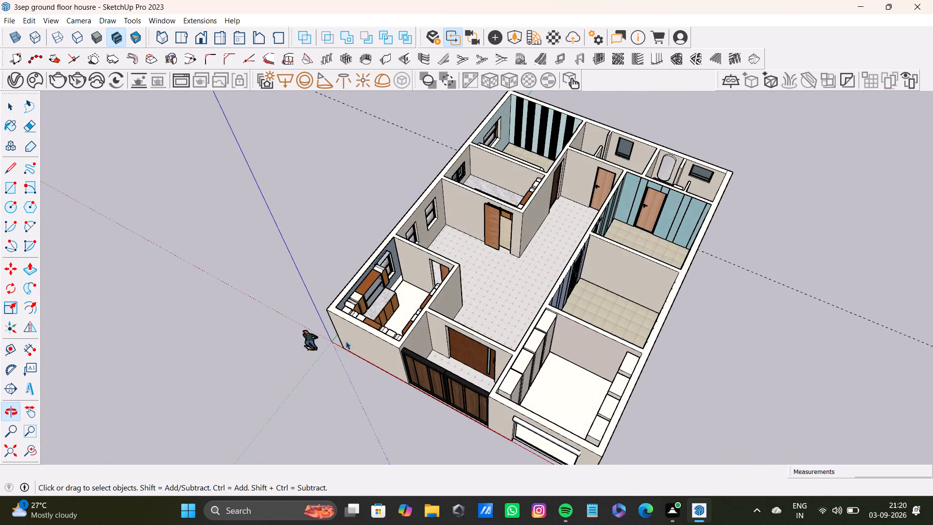
pyautogui.scroll(1, 366, 310)
pyautogui.scroll(-2, 366, 310)
pyautogui.keyDown('shift'); pyautogui.moveTo(397, 292); pyautogui.dragTo(353, 318, button='middle'); pyautogui.keyUp('shift')
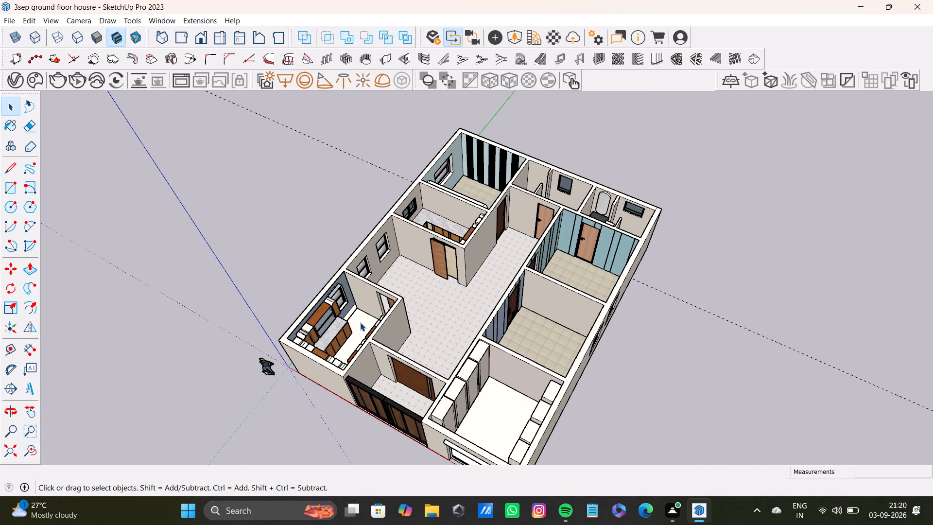
pyautogui.press('super+Print')
# Set the standard Top view and centre the house so that its entire floor plan is visible.
pyautogui.moveTo(389, 346); pyautogui.dragTo(647, 448, button='middle')
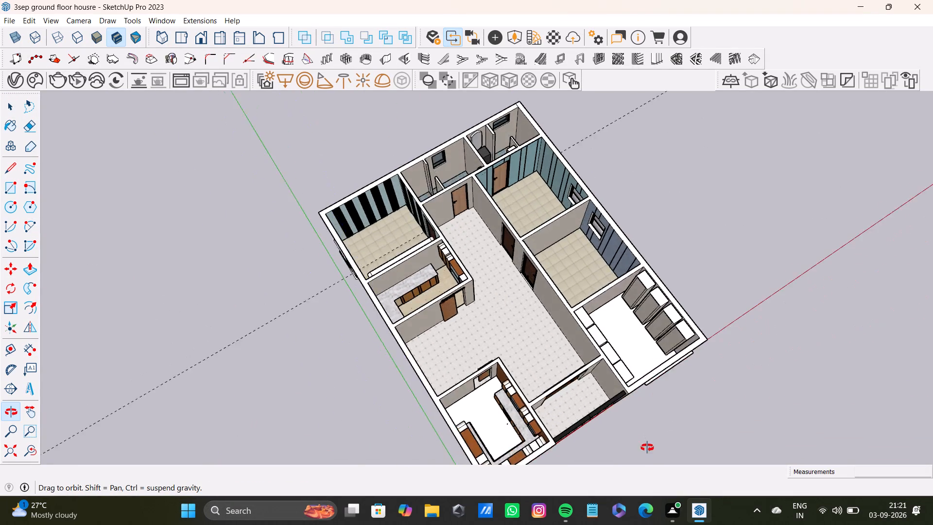
pyautogui.moveTo(647, 448); pyautogui.dragTo(648, 453, button='middle')
pyautogui.scroll(3, 498, 276)
pyautogui.moveTo(489, 302); pyautogui.dragTo(406, 340, button='middle')
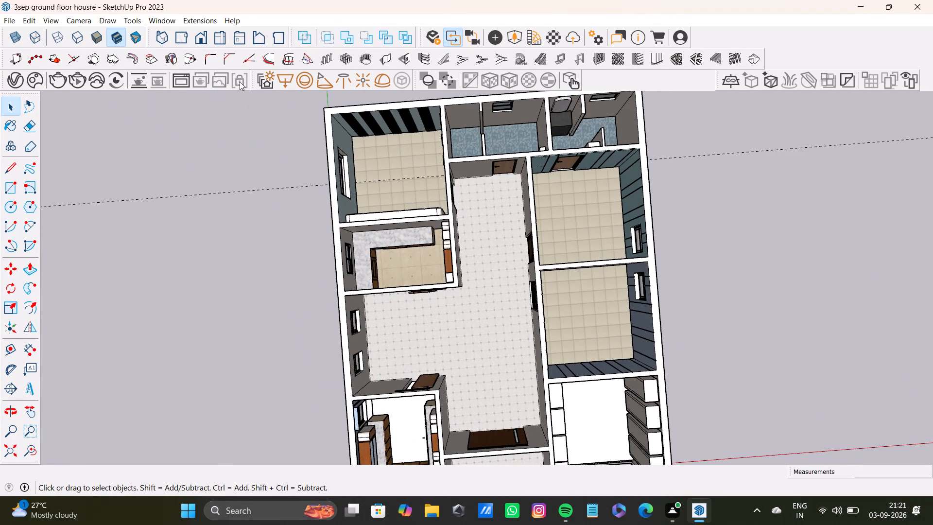
pyautogui.click(205, 41)
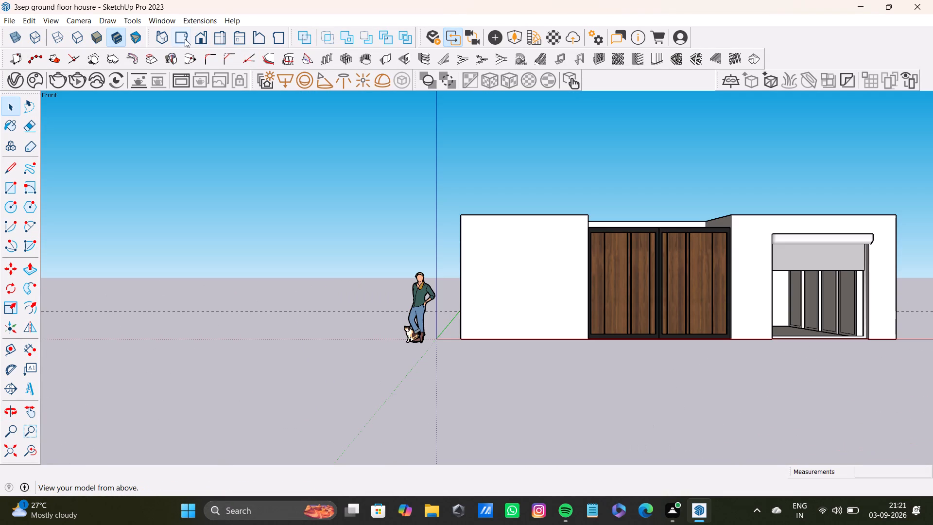
pyautogui.click(182, 37)
pyautogui.keyDown('shift'); pyautogui.moveTo(457, 276); pyautogui.dragTo(344, 225, button='middle'); pyautogui.keyUp('shift')
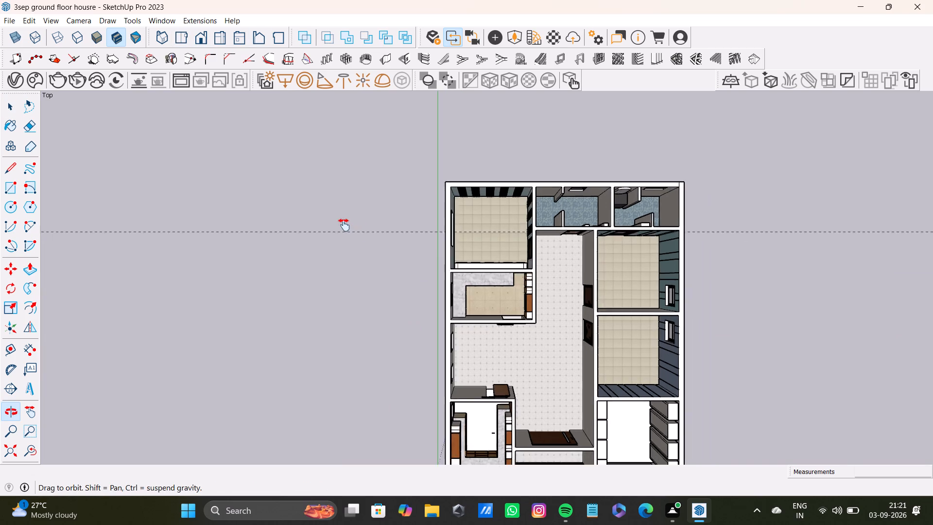
pyautogui.keyDown('shift'); pyautogui.moveTo(344, 225); pyautogui.dragTo(212, 179, button='middle'); pyautogui.keyUp('shift')
pyautogui.keyDown('shift'); pyautogui.moveTo(502, 337); pyautogui.dragTo(475, 326, button='middle'); pyautogui.keyUp('shift')
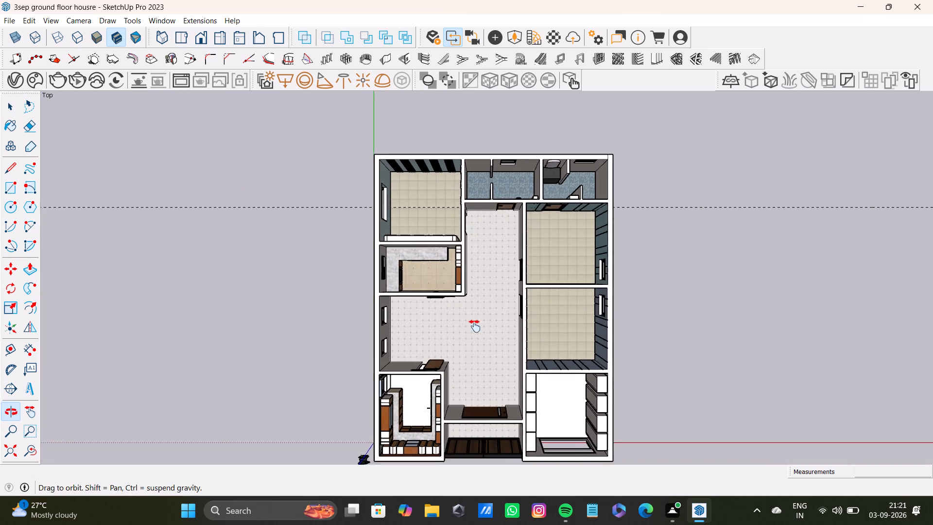
pyautogui.keyDown('shift'); pyautogui.moveTo(475, 326); pyautogui.dragTo(452, 329, button='middle'); pyautogui.keyUp('shift')
pyautogui.moveTo(506, 347); pyautogui.dragTo(481, 342, button='middle')
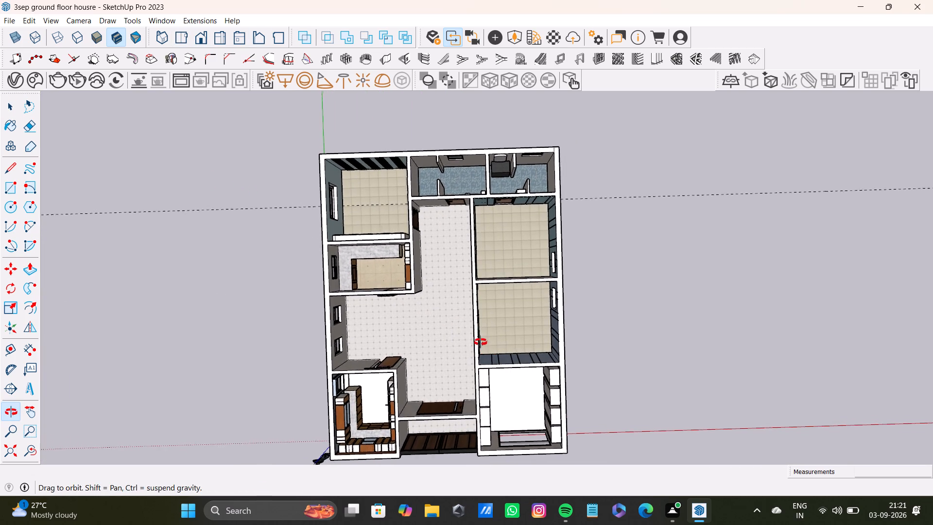
pyautogui.moveTo(481, 342); pyautogui.dragTo(482, 349, button='middle')
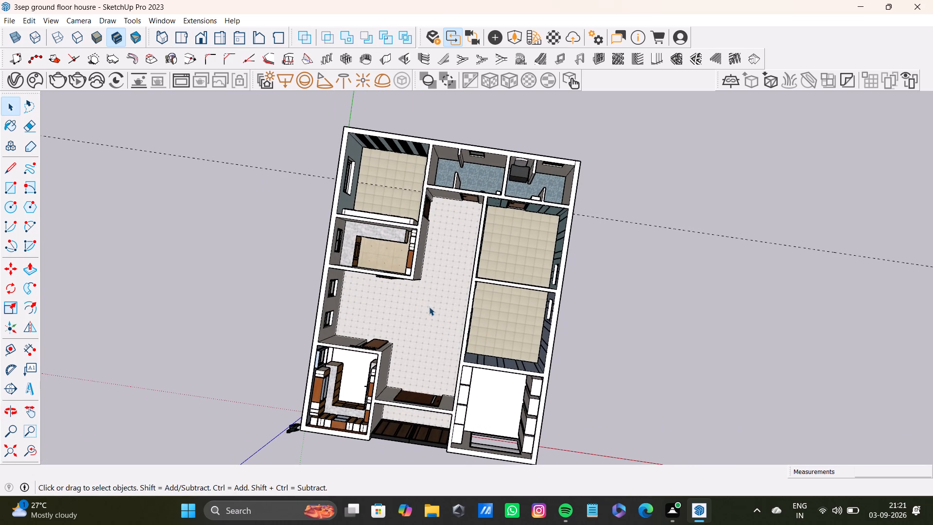
pyautogui.keyDown('shift'); pyautogui.middleClick(432, 307); pyautogui.keyUp('shift')
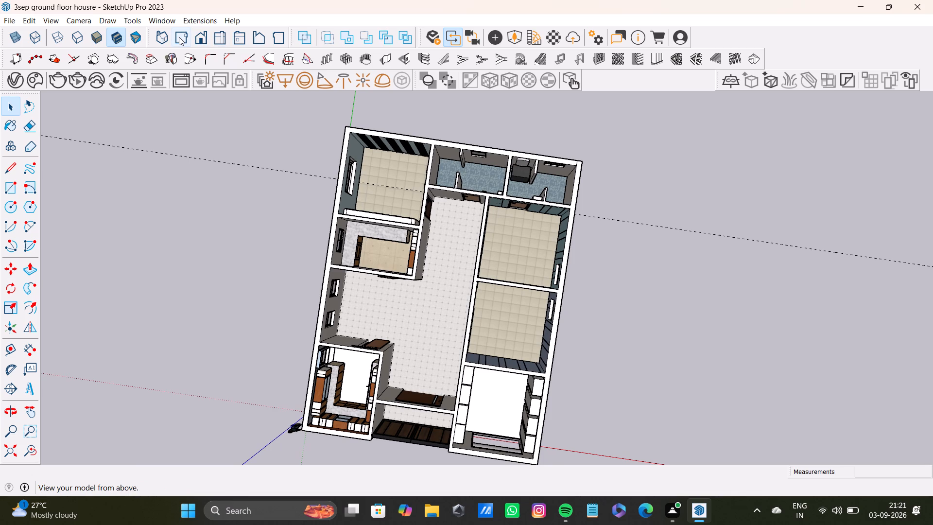
pyautogui.click(179, 37)
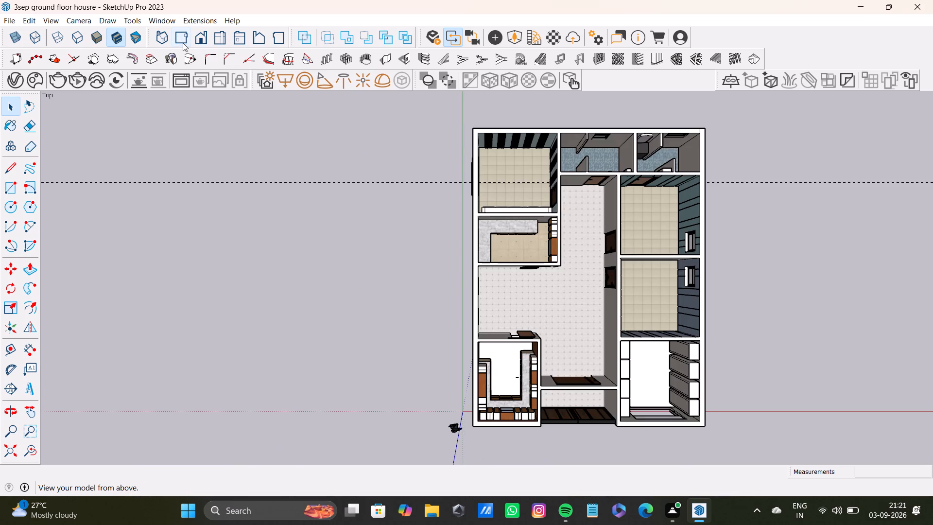
pyautogui.keyDown('shift'); pyautogui.moveTo(650, 231); pyautogui.dragTo(534, 233, button='middle'); pyautogui.keyUp('shift')
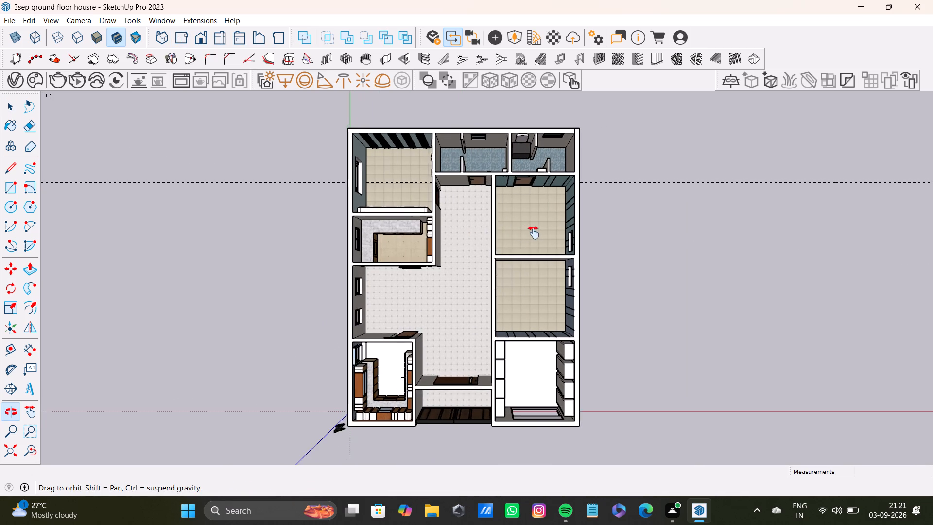
pyautogui.keyDown('shift'); pyautogui.moveTo(534, 233); pyautogui.dragTo(533, 239, button='middle'); pyautogui.keyUp('shift')
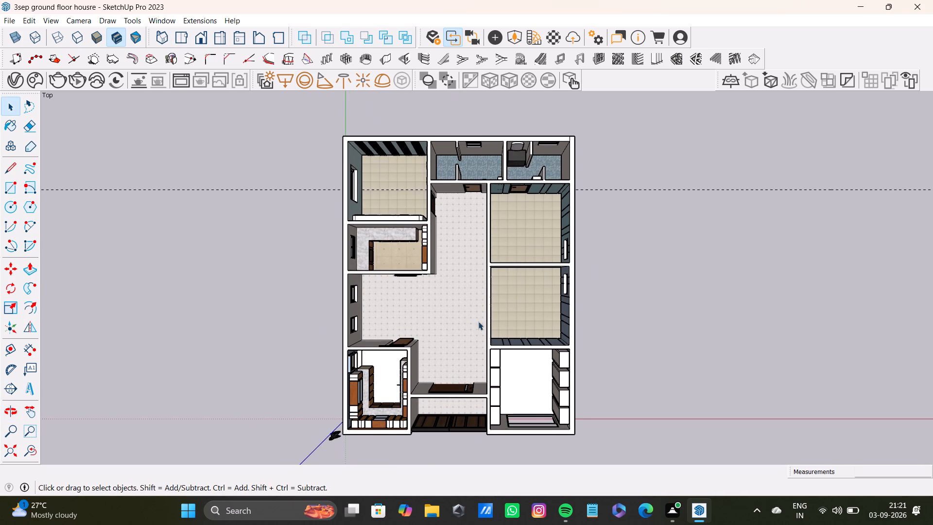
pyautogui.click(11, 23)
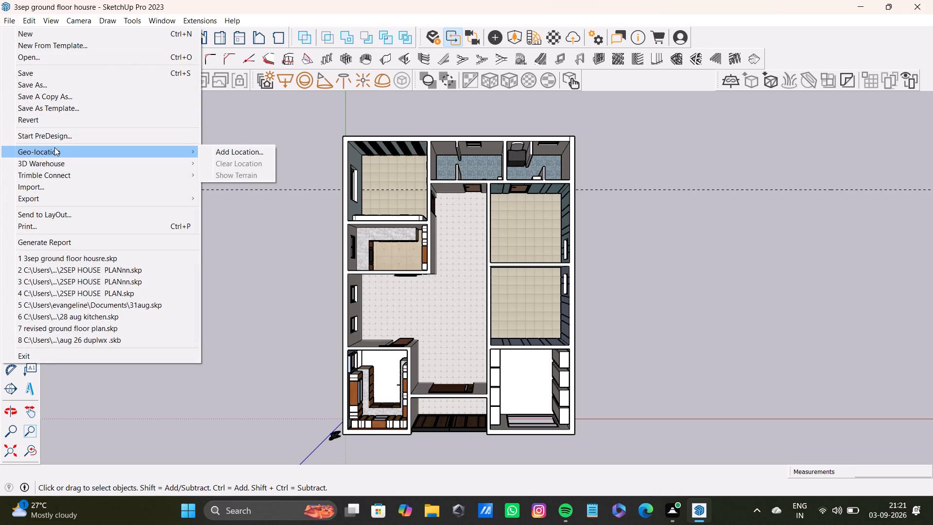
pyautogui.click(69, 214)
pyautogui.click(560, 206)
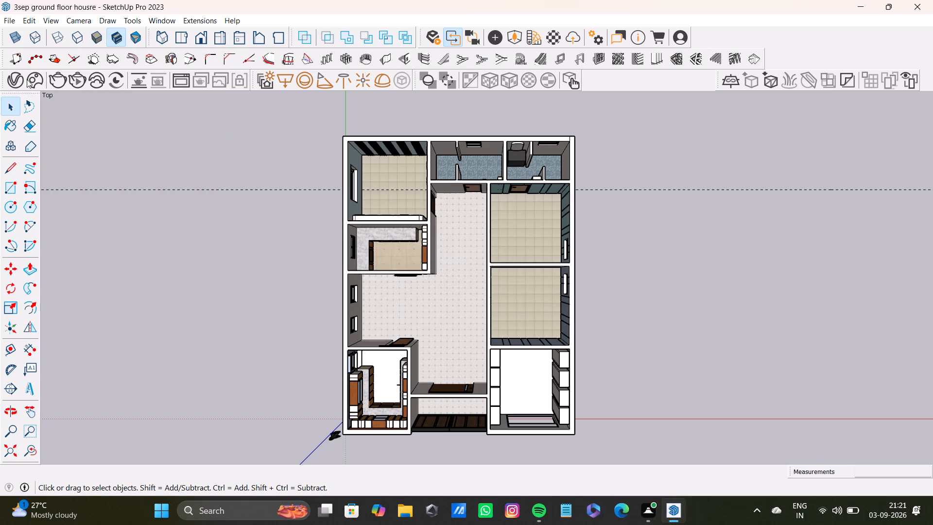
# Print the current top view of the house with Microsoft Print to PDF.
pyautogui.click(1, 19)
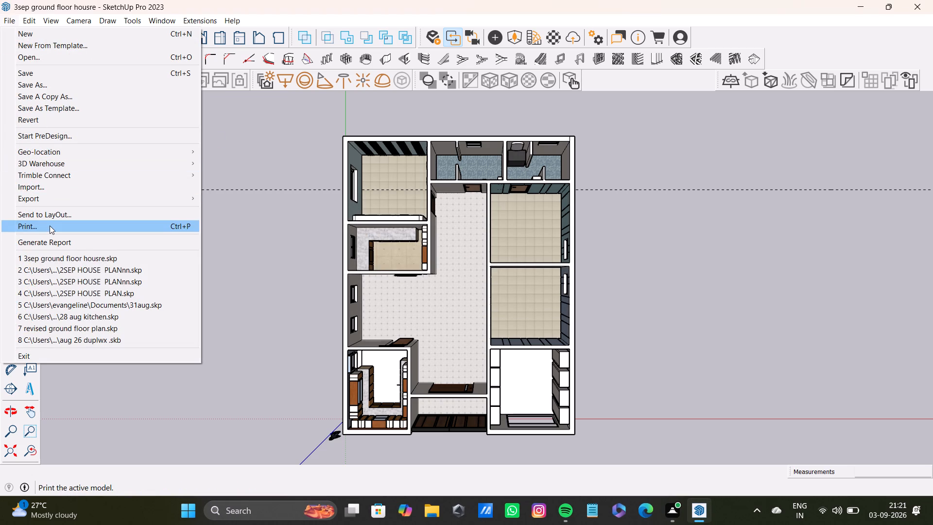
pyautogui.click(55, 231)
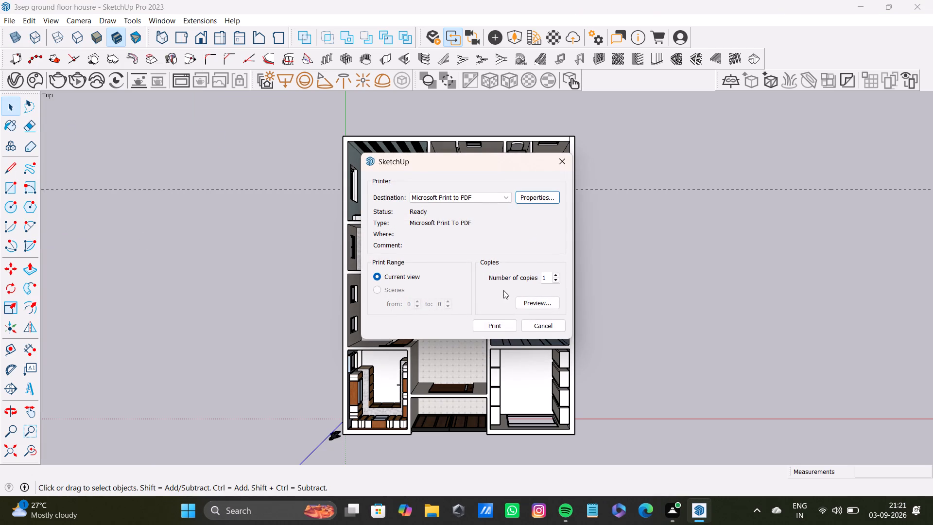
pyautogui.click(492, 329)
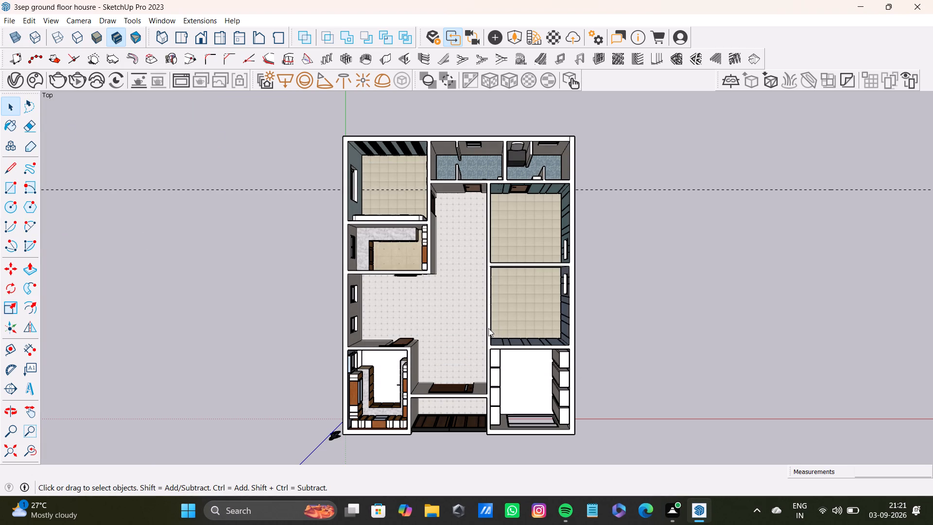
# Save the print output on the Desktop as a PDF named "3sep ground house".
pyautogui.click(337, 273)
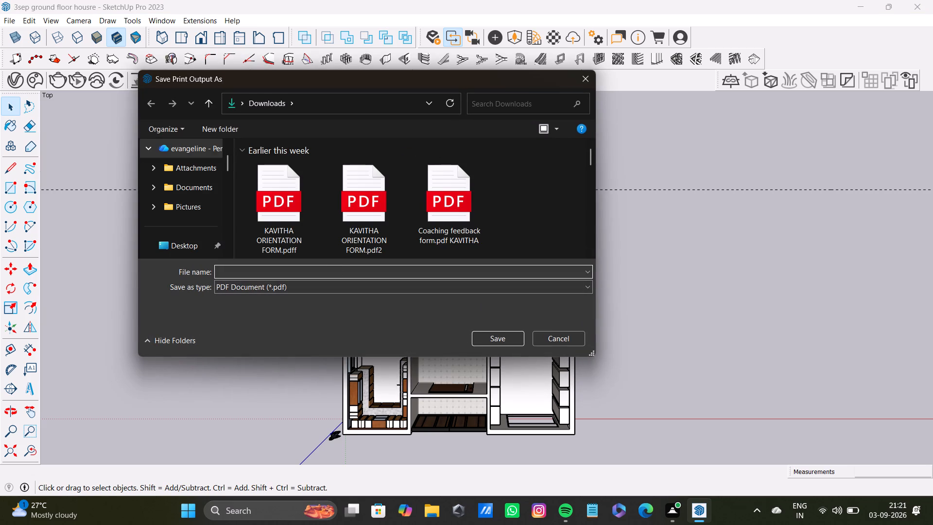
pyautogui.click(337, 273)
pyautogui.write('3sep')
pyautogui.press('space')
pyautogui.write('201')
pyautogui.press('BackSpace')
pyautogui.write('26')
pyautogui.press('BackSpace')
pyautogui.press('BackSpace')
pyautogui.press('BackSpace')
pyautogui.press('BackSpace')
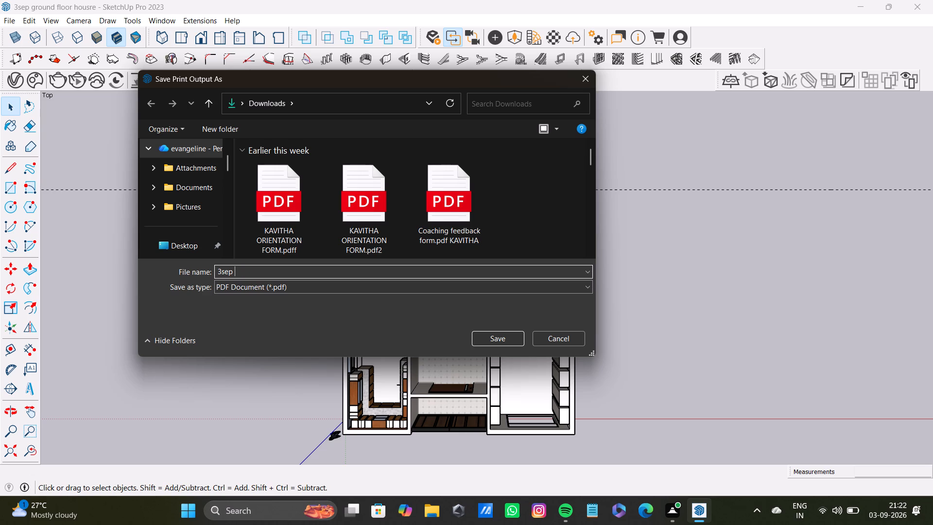
pyautogui.write('ground h')
pyautogui.write('ouse')
pyautogui.press('space')
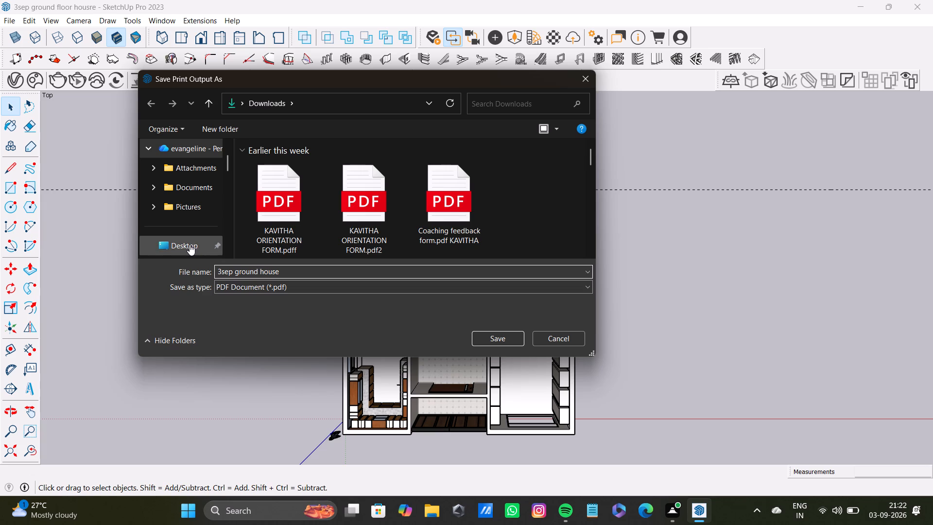
pyautogui.click(190, 244)
pyautogui.click(511, 337)
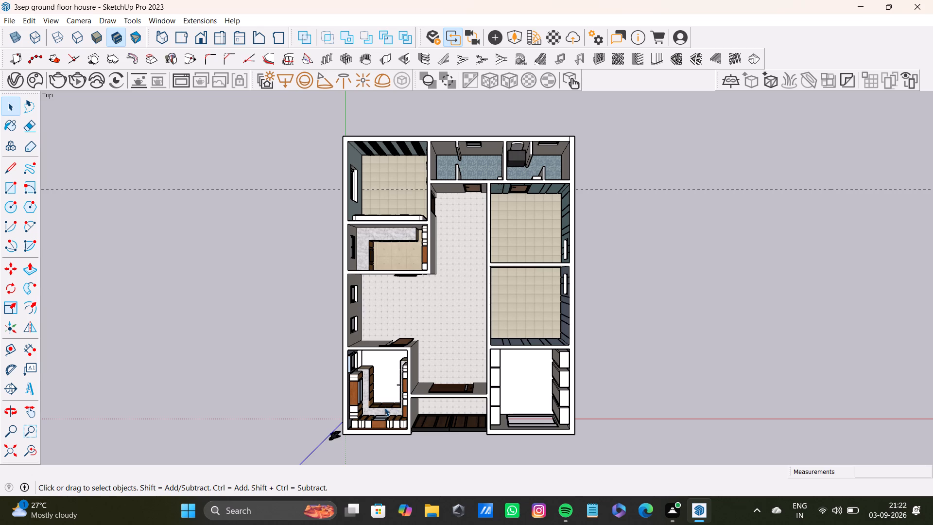
# Start an interactive render of the house from a raised view of its front gate and garage.
pyautogui.moveTo(373, 425); pyautogui.dragTo(425, 320, button='middle')
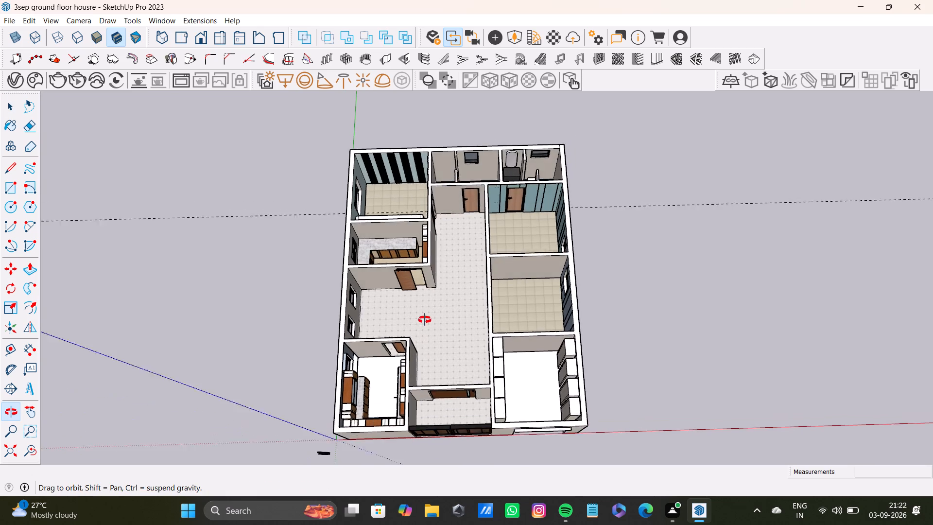
pyautogui.moveTo(425, 320); pyautogui.dragTo(488, 225, button='middle')
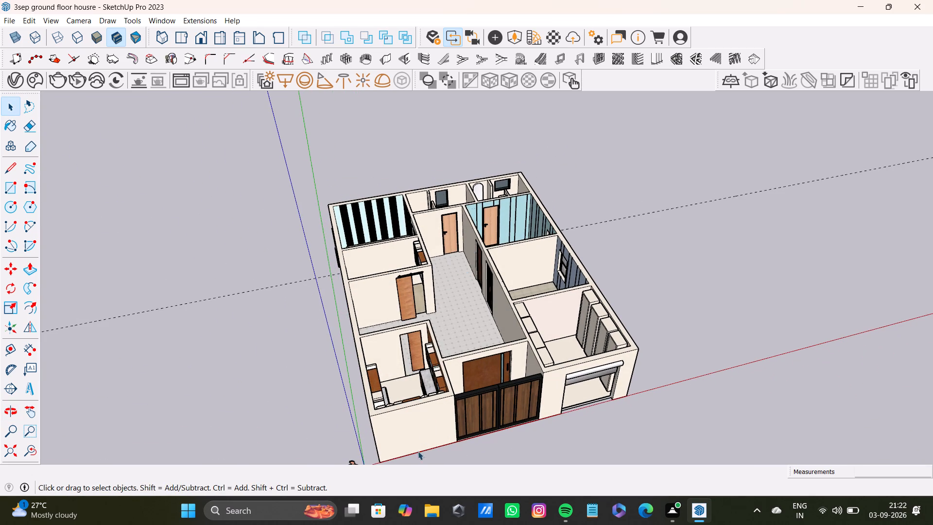
pyautogui.scroll(6, 402, 372)
pyautogui.moveTo(414, 375); pyautogui.dragTo(362, 259, button='middle')
pyautogui.moveTo(404, 285); pyautogui.dragTo(398, 265, button='middle')
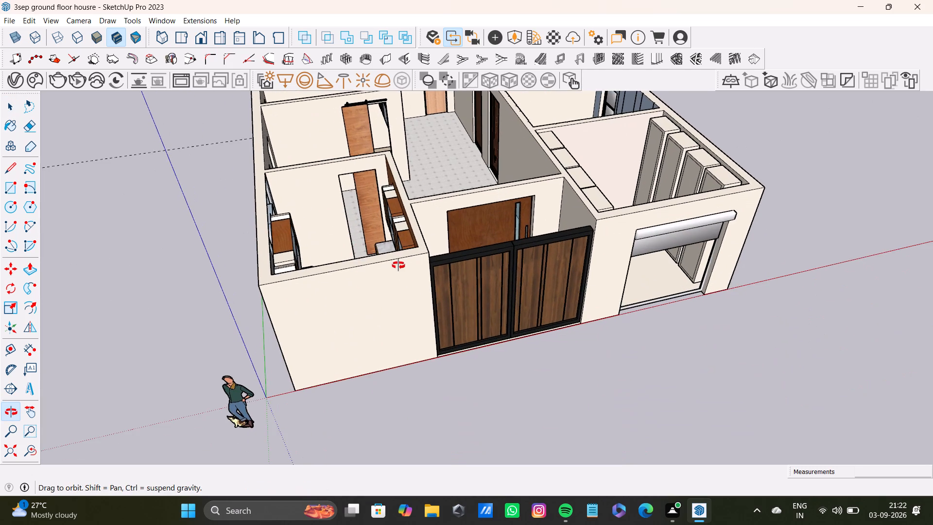
pyautogui.moveTo(398, 265); pyautogui.dragTo(363, 382, button='middle')
pyautogui.click(77, 81)
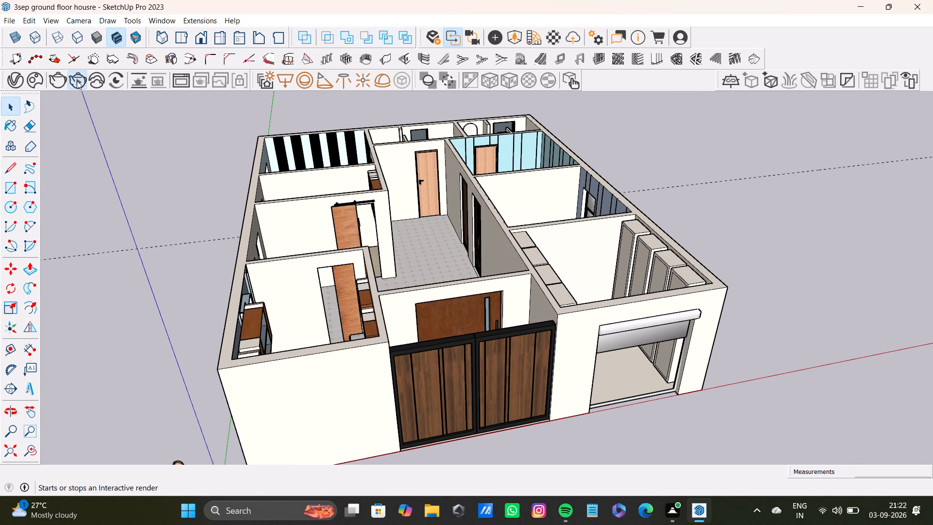
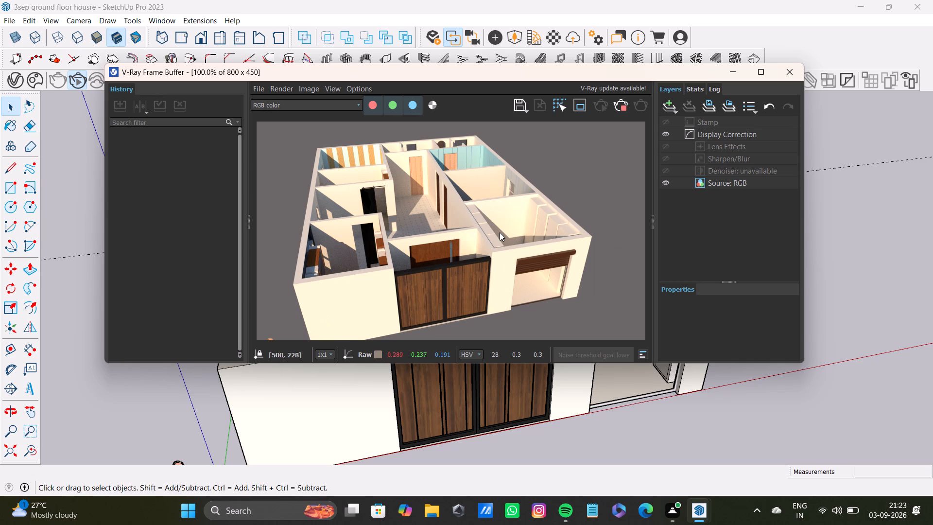
# Start saving the rendered house image as a PNG and choose the "sketchup sheets" folder on the Desktop as its location.
pyautogui.click(524, 106)
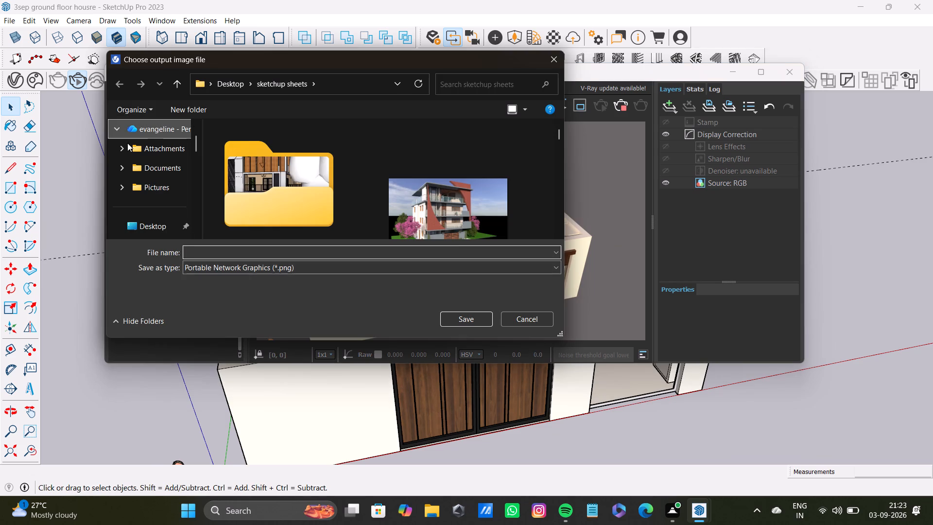
pyautogui.scroll(-15, 268, 188)
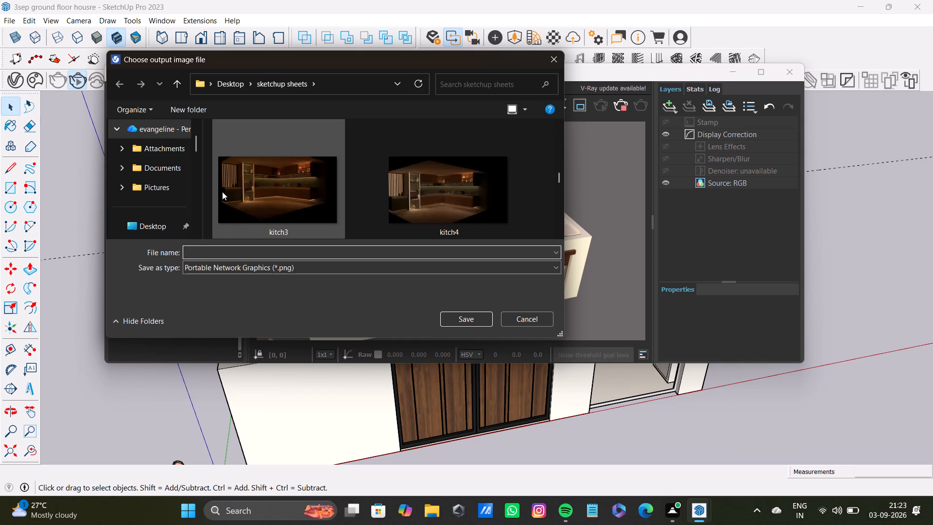
pyautogui.scroll(3, 207, 185)
pyautogui.scroll(-5, 154, 207)
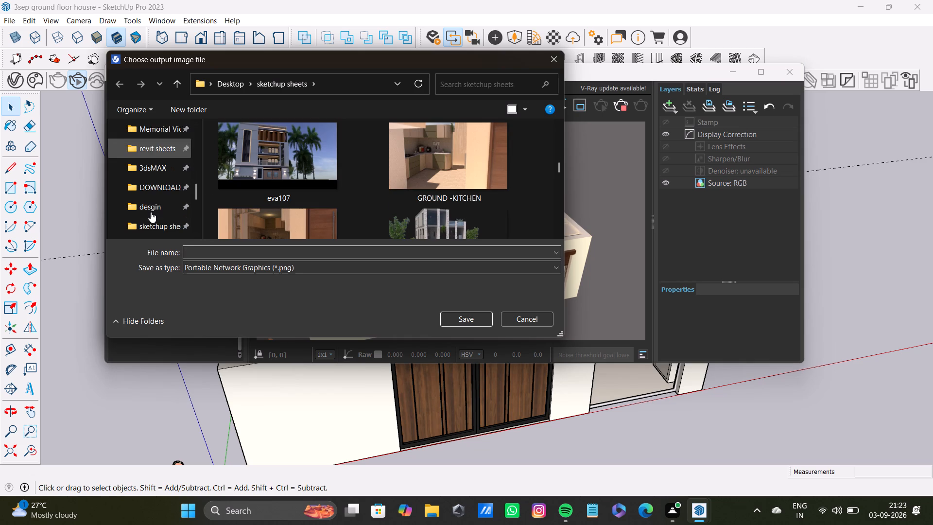
pyautogui.click(161, 219)
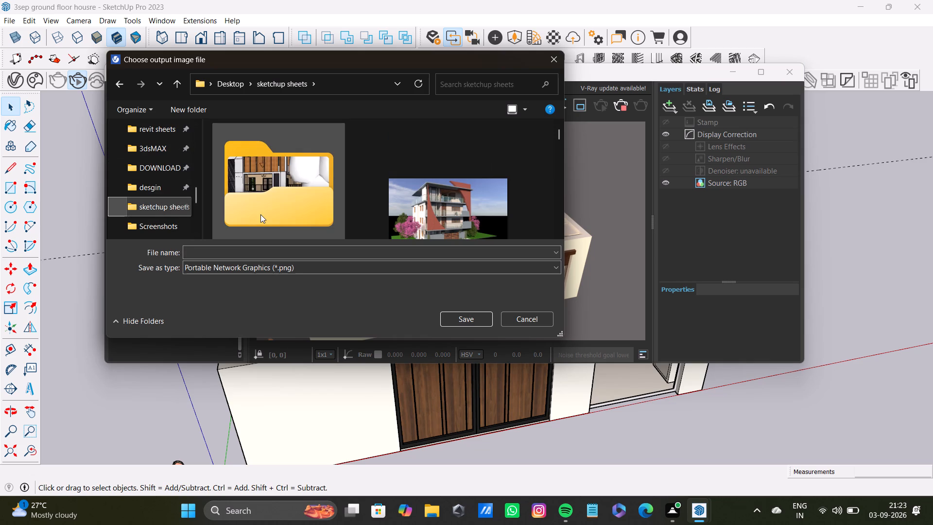
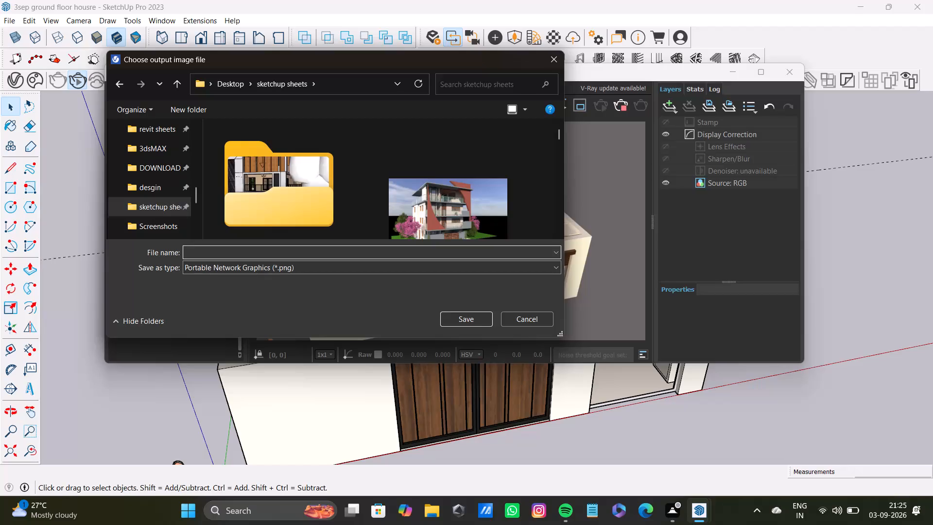
# Save the rendered house image under the file name sep3vray and close the render window.
pyautogui.write('se')
pyautogui.press('p')
pyautogui.write('3vray')
pyautogui.press('Return')
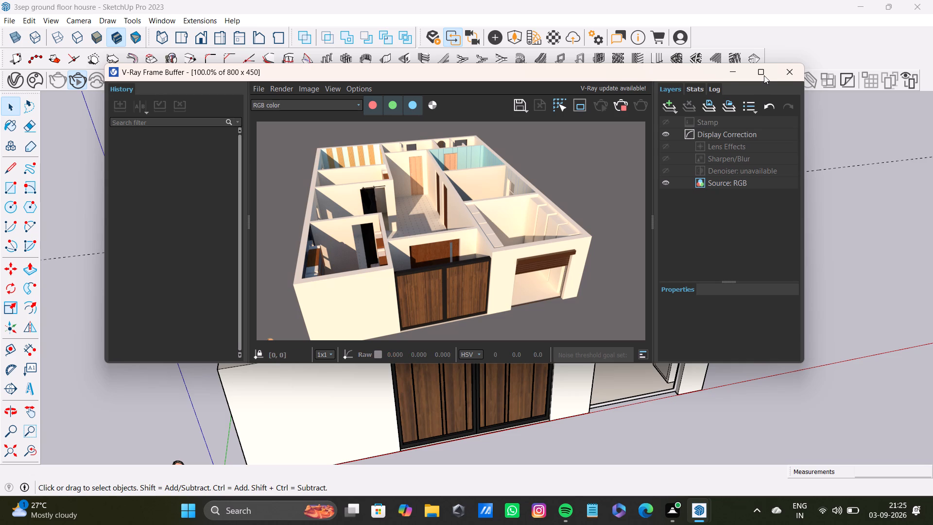
pyautogui.click(788, 77)
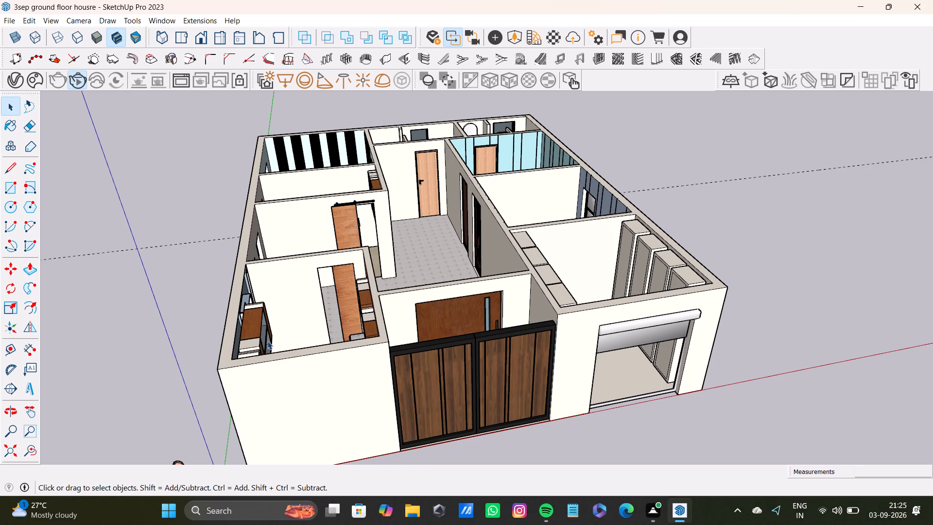
# Run an interactive V-Ray render of the house from the exterior side with the row of windows, then close it.
pyautogui.scroll(-8, 268, 342)
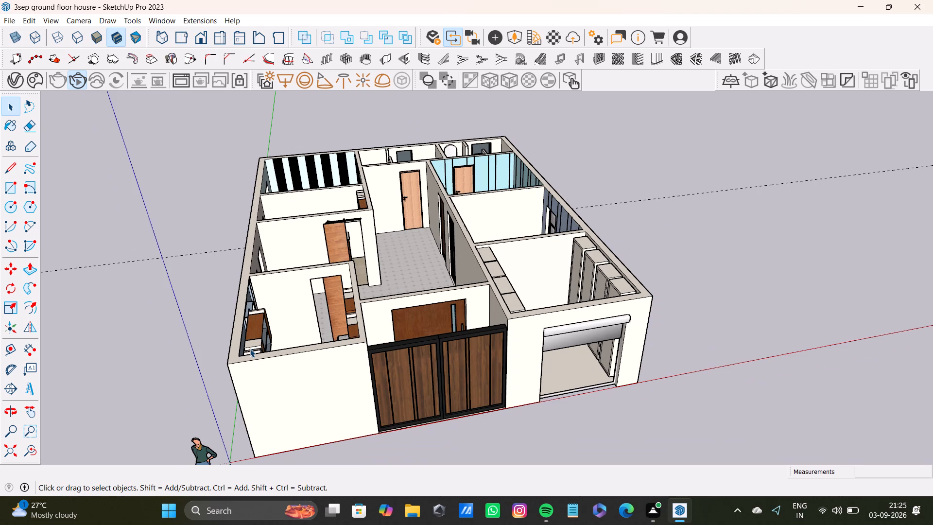
pyautogui.moveTo(253, 351); pyautogui.dragTo(467, 355, button='middle')
pyautogui.click(80, 81)
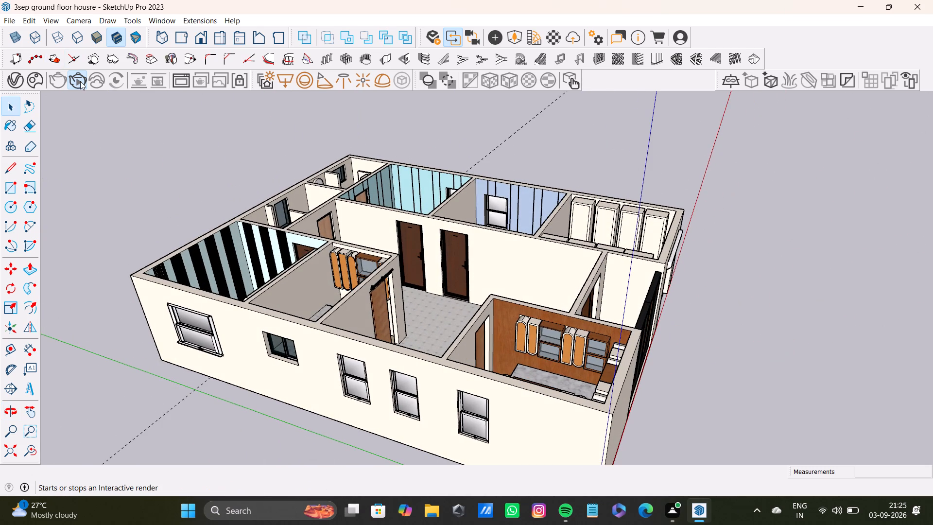
pyautogui.click(80, 81)
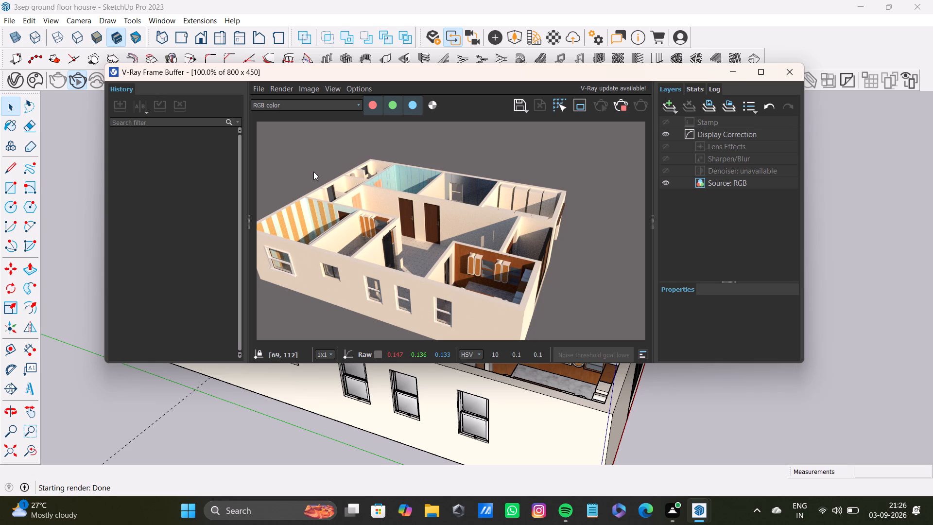
pyautogui.click(788, 67)
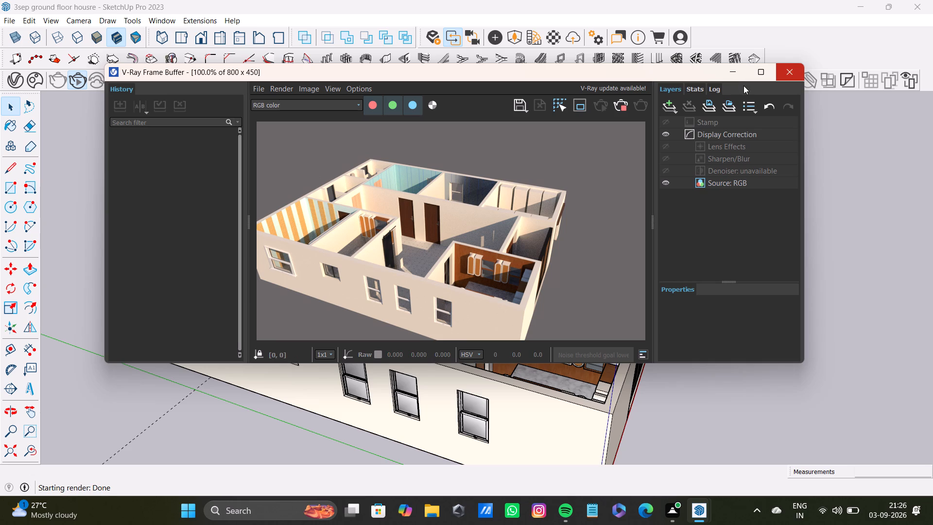
# Capture a full-screen screenshot of the house from a raised corner view showing the room interiors and the windowed outer wall.
pyautogui.moveTo(314, 287); pyautogui.dragTo(523, 298, button='middle')
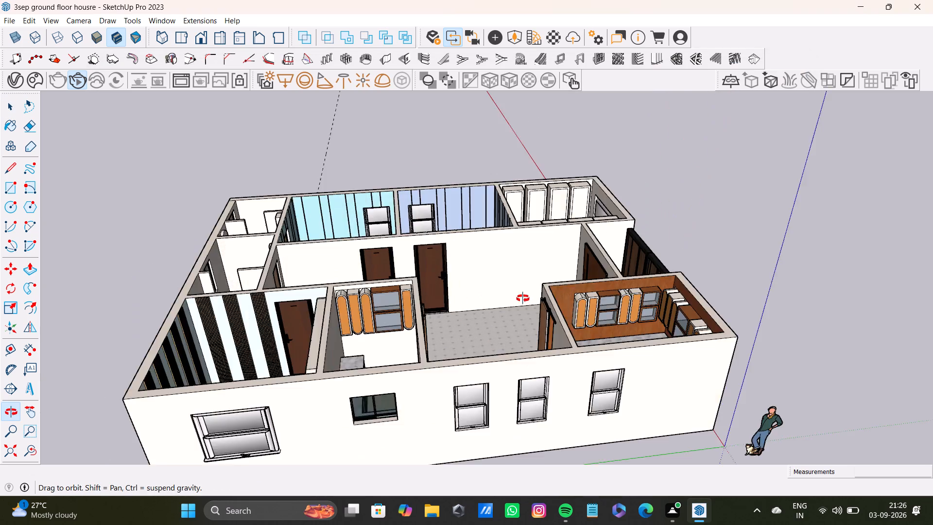
pyautogui.moveTo(523, 298); pyautogui.dragTo(532, 321, button='middle')
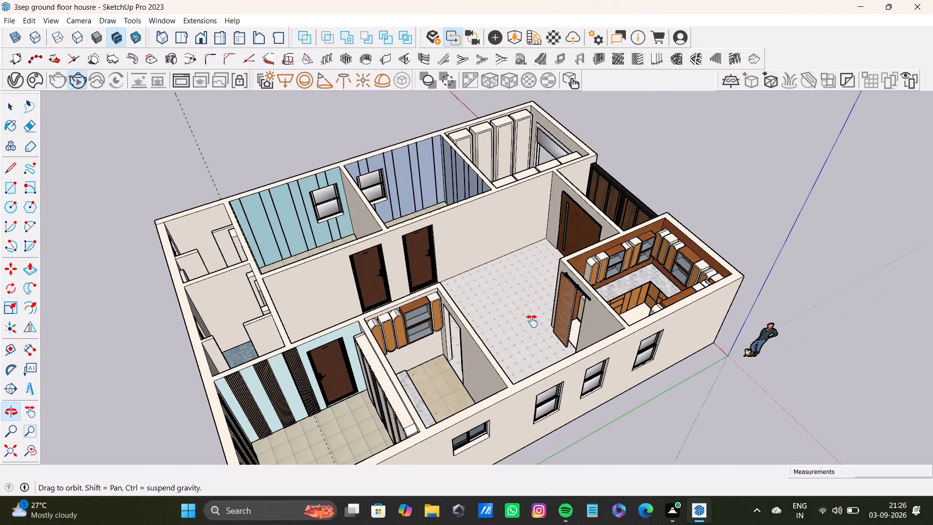
pyautogui.moveTo(532, 321); pyautogui.dragTo(540, 315, button='middle')
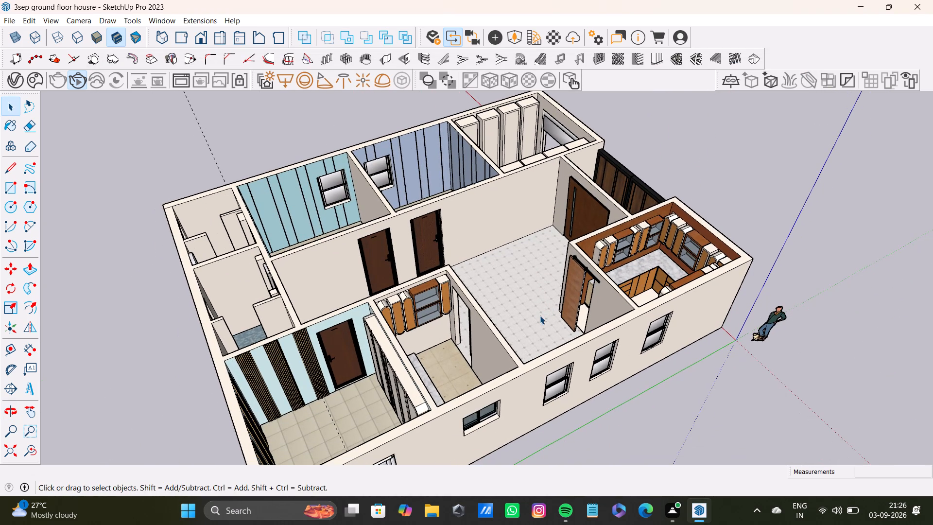
pyautogui.press('super+Print')
# Capture a full-screen screenshot of the whole house from a near top-down view showing every room's floor layout.
pyautogui.scroll(-4, 307, 329)
pyautogui.moveTo(309, 332); pyautogui.dragTo(318, 249, button='middle')
pyautogui.scroll(8, 321, 315)
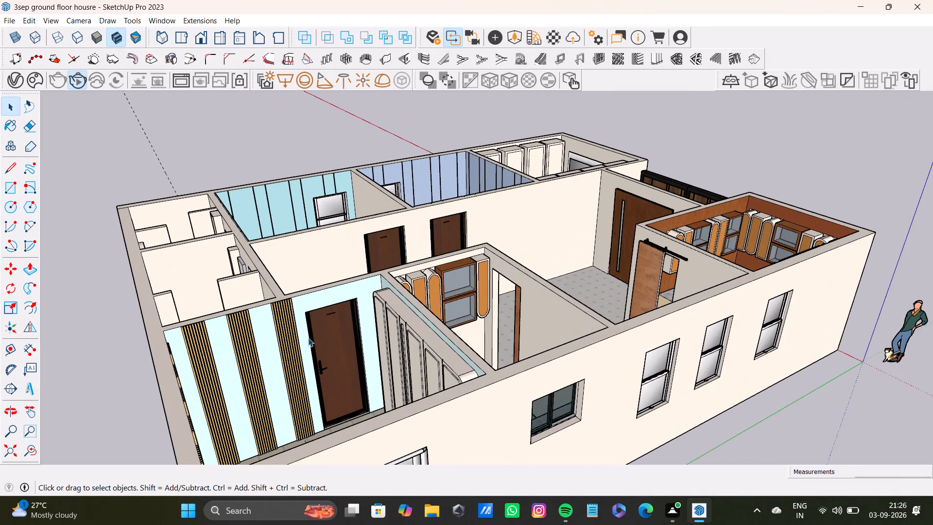
pyautogui.moveTo(241, 353); pyautogui.dragTo(294, 353, button='middle')
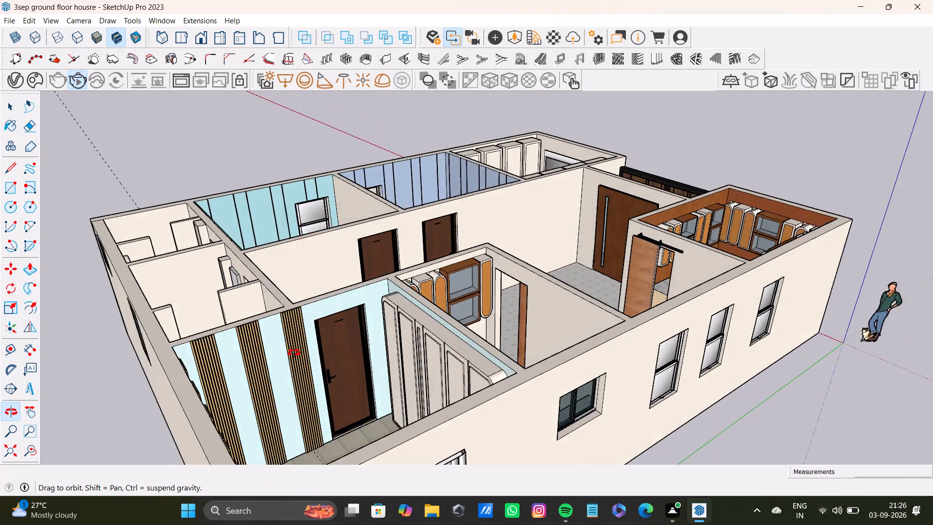
pyautogui.moveTo(294, 353); pyautogui.dragTo(725, 359, button='middle')
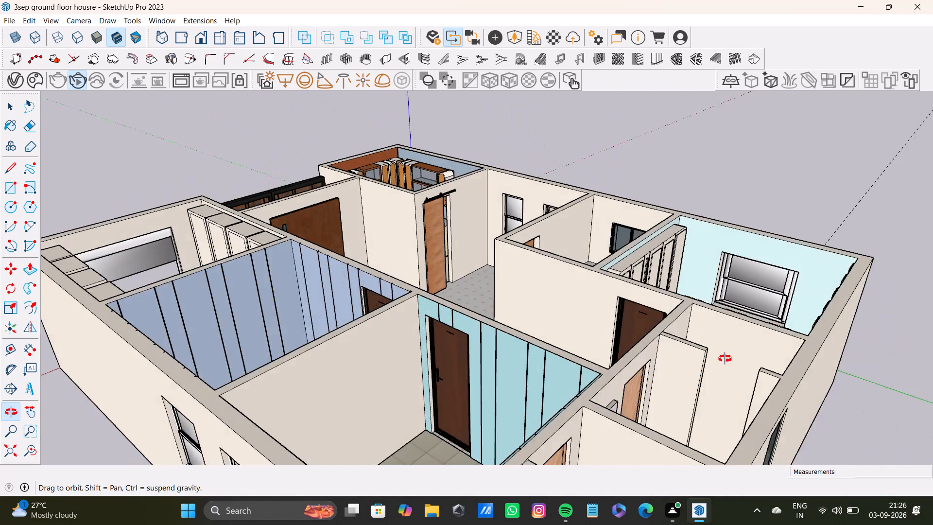
pyautogui.moveTo(725, 359); pyautogui.dragTo(733, 359, button='middle')
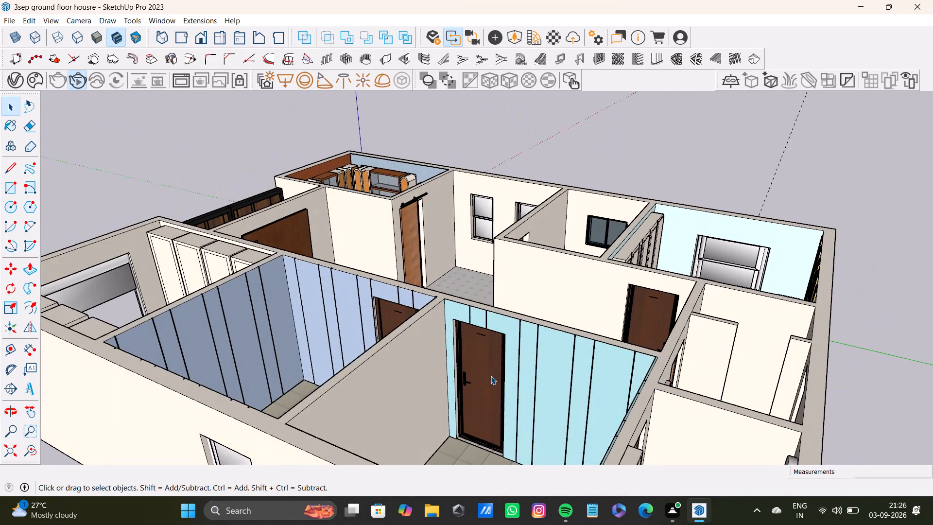
pyautogui.scroll(-3, 443, 240)
pyautogui.moveTo(447, 264); pyautogui.dragTo(533, 366, button='middle')
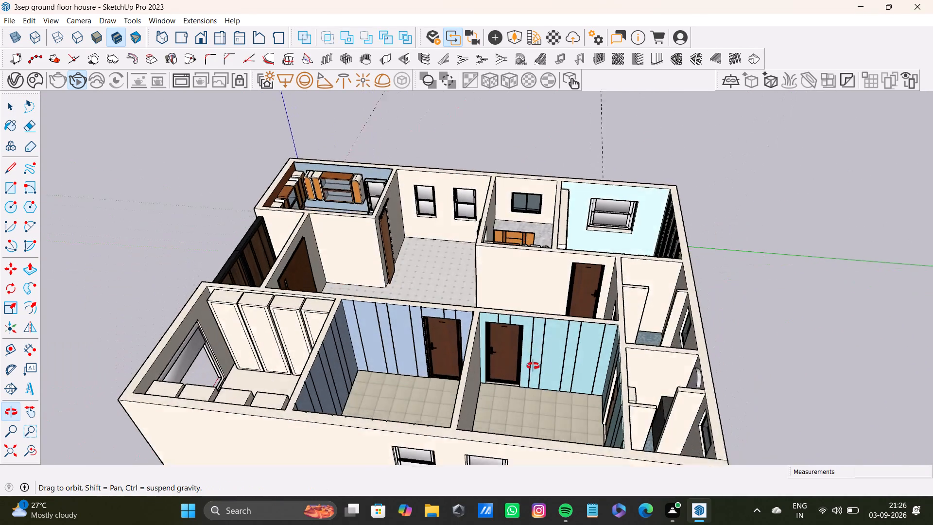
pyautogui.moveTo(533, 366); pyautogui.dragTo(538, 425, button='middle')
pyautogui.scroll(-5, 562, 392)
pyautogui.keyDown('shift'); pyautogui.moveTo(555, 301); pyautogui.dragTo(547, 249, button='middle'); pyautogui.keyUp('shift')
pyautogui.moveTo(559, 287); pyautogui.dragTo(558, 377, button='middle')
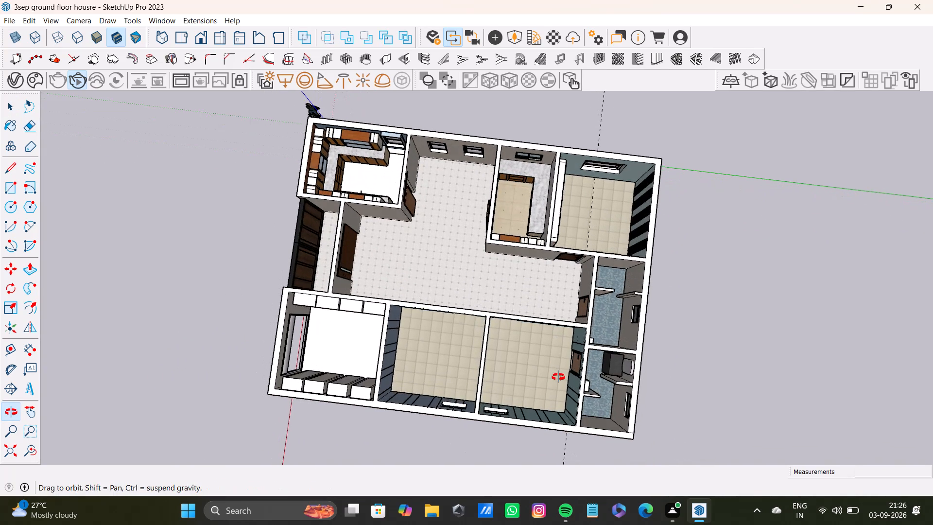
pyautogui.moveTo(558, 377); pyautogui.dragTo(559, 378, button='middle')
pyautogui.press('super+Print')
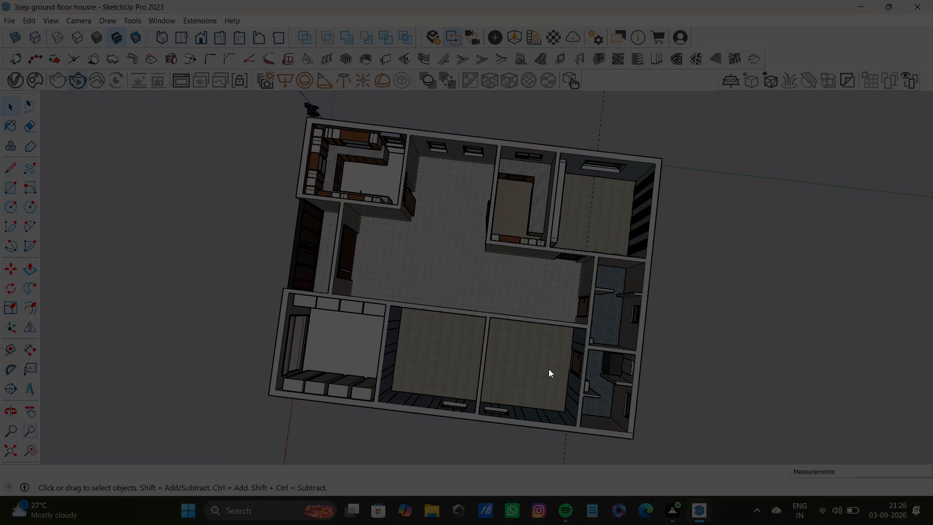
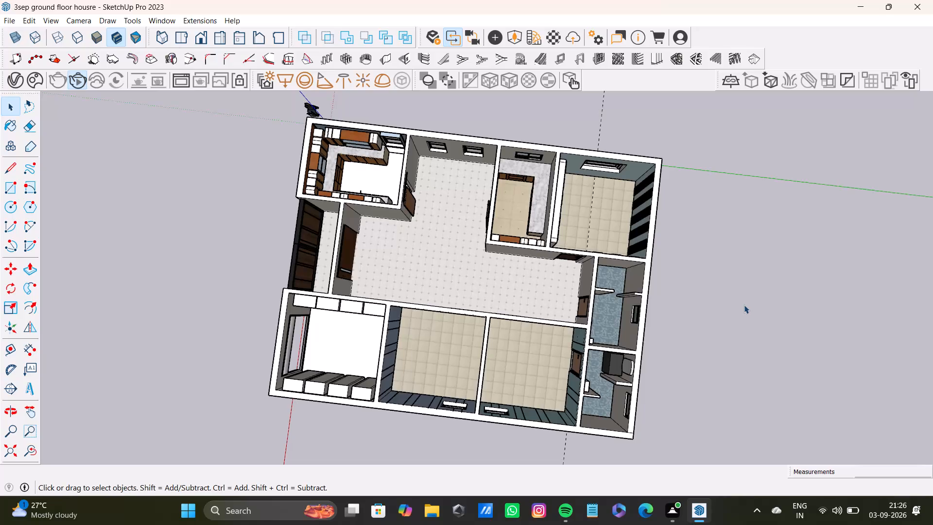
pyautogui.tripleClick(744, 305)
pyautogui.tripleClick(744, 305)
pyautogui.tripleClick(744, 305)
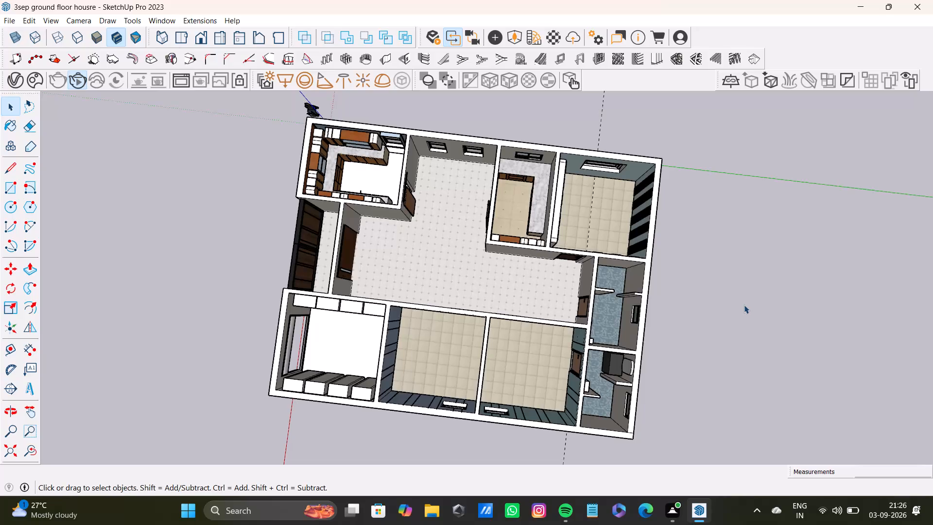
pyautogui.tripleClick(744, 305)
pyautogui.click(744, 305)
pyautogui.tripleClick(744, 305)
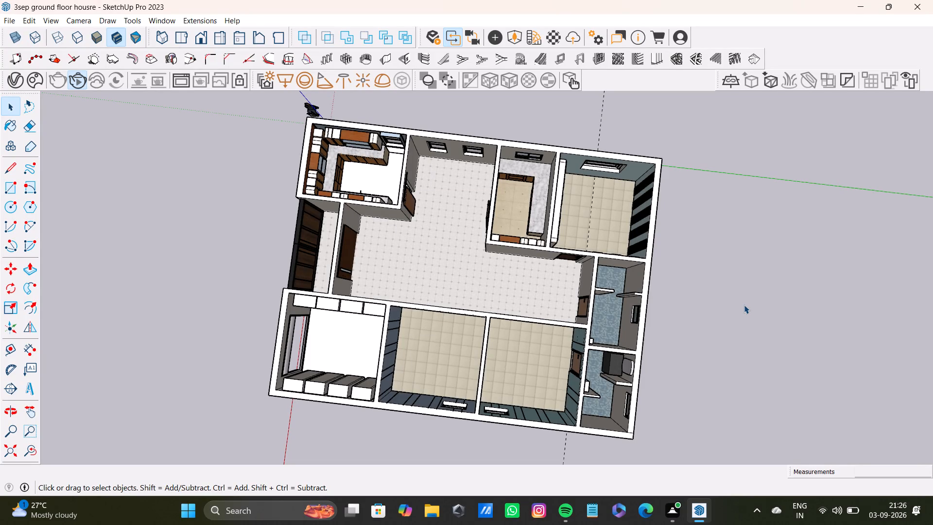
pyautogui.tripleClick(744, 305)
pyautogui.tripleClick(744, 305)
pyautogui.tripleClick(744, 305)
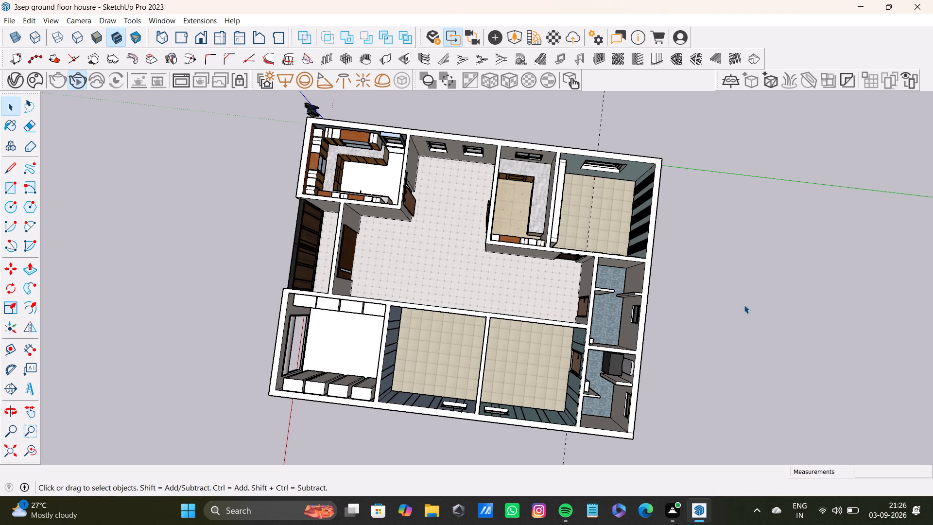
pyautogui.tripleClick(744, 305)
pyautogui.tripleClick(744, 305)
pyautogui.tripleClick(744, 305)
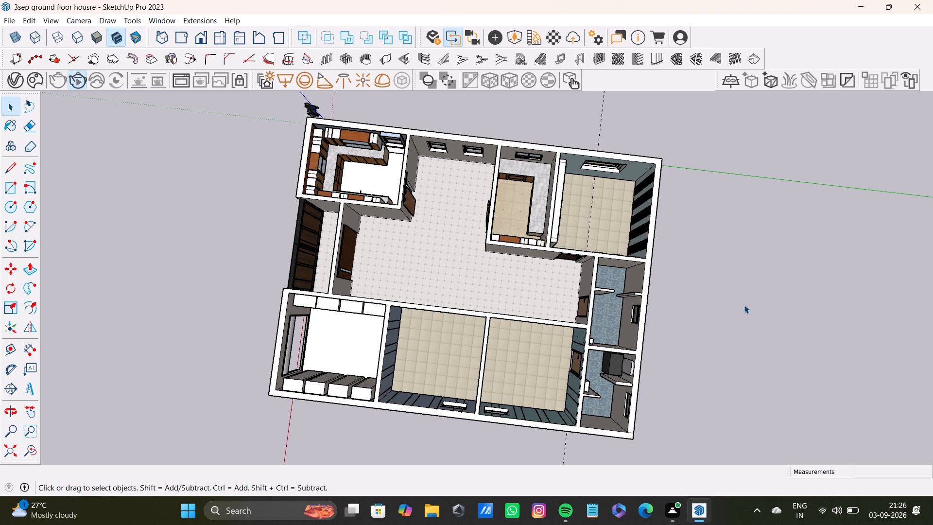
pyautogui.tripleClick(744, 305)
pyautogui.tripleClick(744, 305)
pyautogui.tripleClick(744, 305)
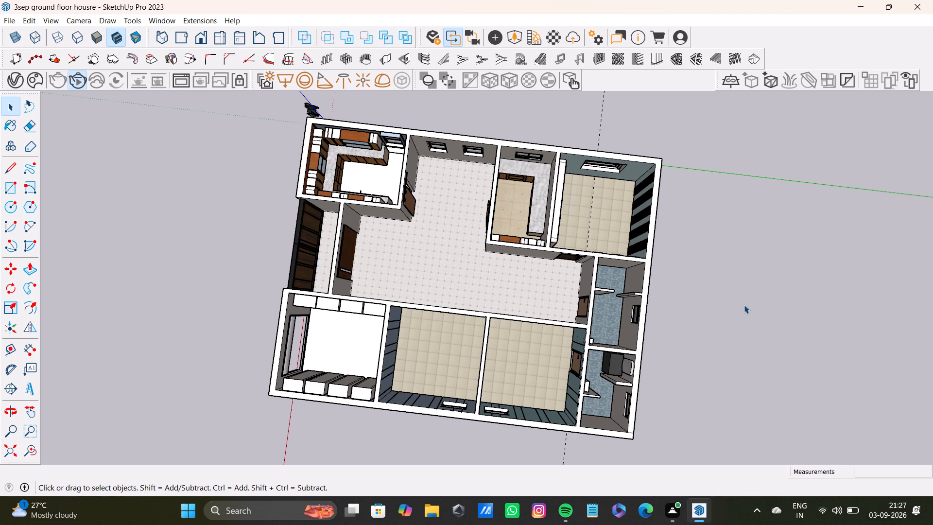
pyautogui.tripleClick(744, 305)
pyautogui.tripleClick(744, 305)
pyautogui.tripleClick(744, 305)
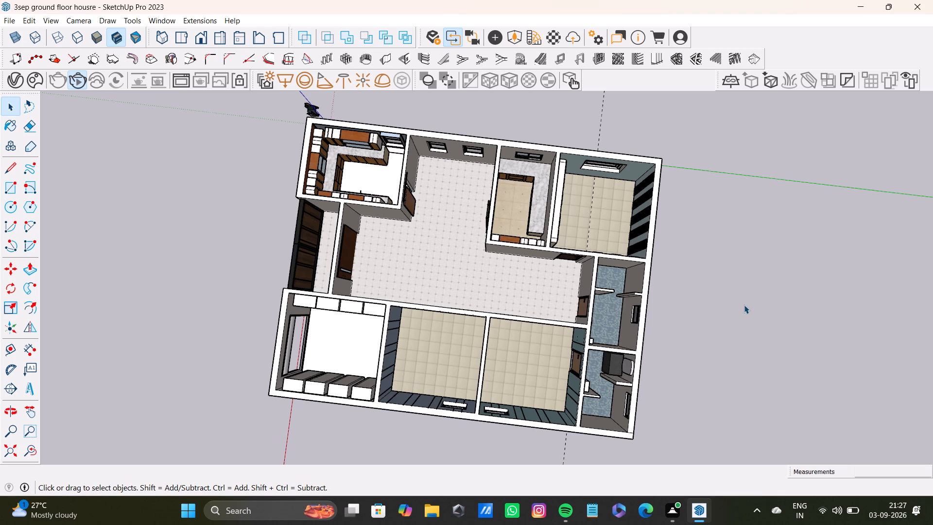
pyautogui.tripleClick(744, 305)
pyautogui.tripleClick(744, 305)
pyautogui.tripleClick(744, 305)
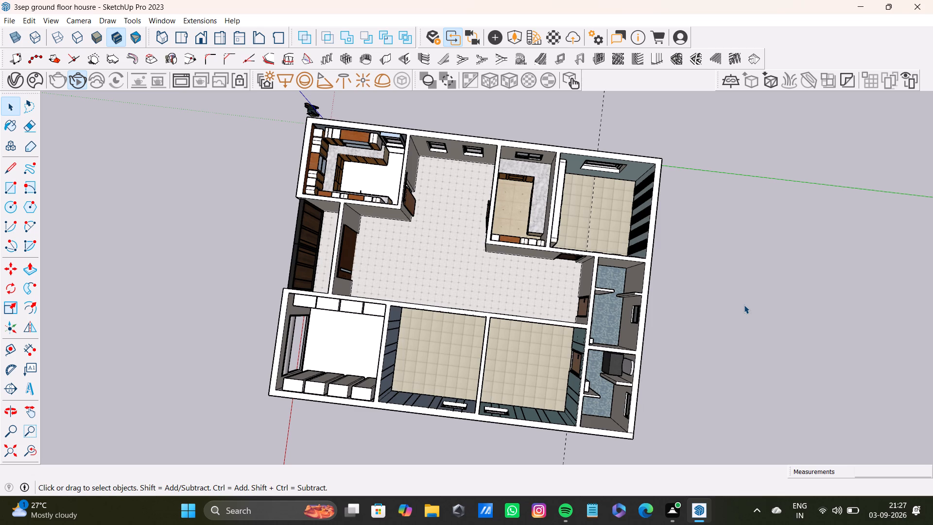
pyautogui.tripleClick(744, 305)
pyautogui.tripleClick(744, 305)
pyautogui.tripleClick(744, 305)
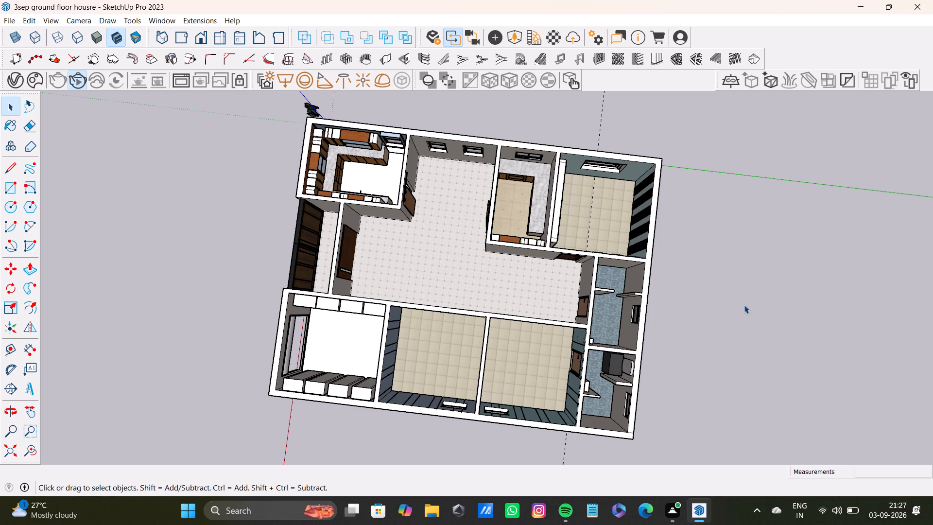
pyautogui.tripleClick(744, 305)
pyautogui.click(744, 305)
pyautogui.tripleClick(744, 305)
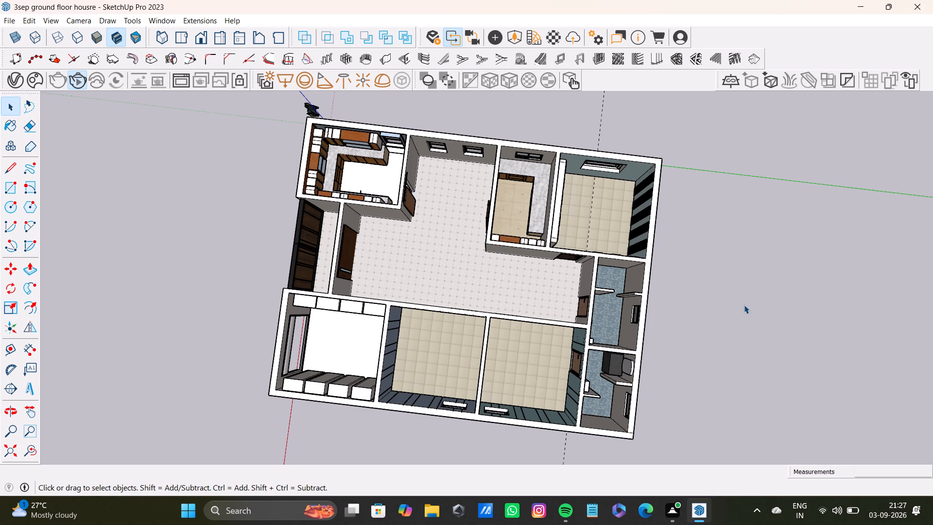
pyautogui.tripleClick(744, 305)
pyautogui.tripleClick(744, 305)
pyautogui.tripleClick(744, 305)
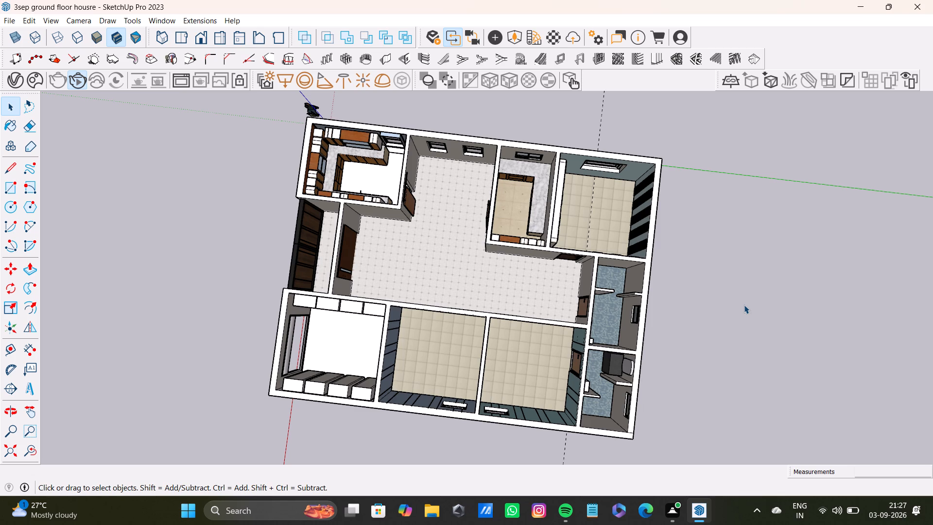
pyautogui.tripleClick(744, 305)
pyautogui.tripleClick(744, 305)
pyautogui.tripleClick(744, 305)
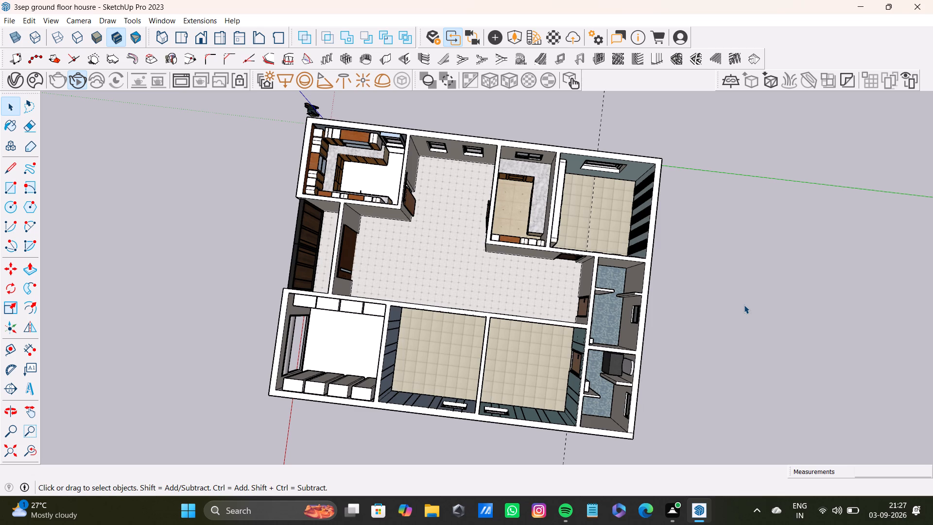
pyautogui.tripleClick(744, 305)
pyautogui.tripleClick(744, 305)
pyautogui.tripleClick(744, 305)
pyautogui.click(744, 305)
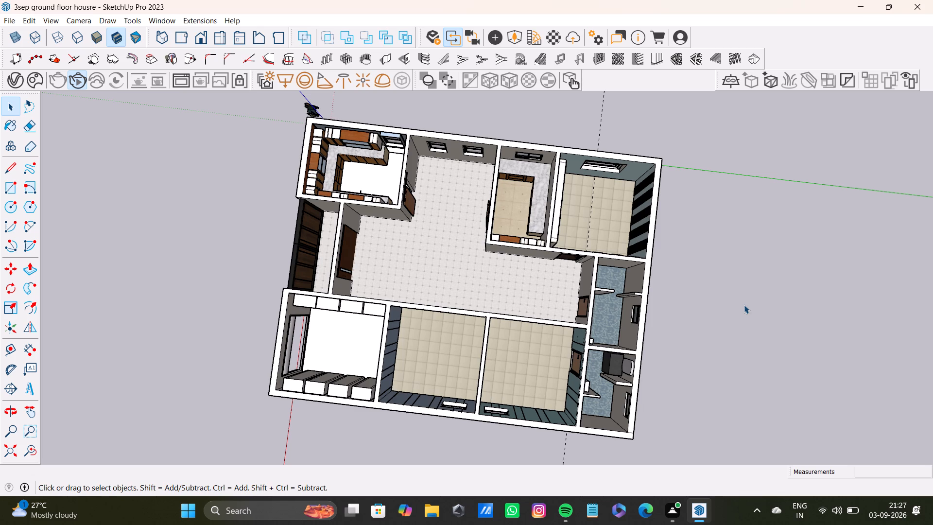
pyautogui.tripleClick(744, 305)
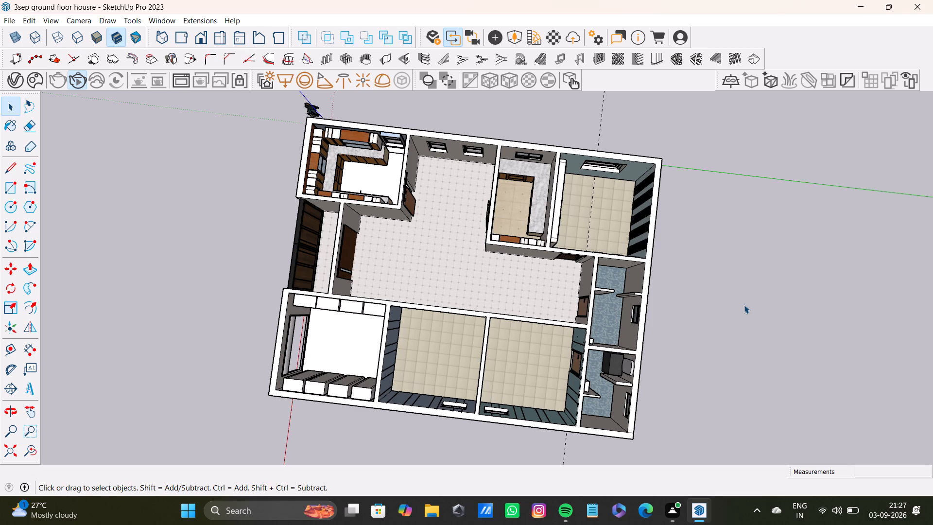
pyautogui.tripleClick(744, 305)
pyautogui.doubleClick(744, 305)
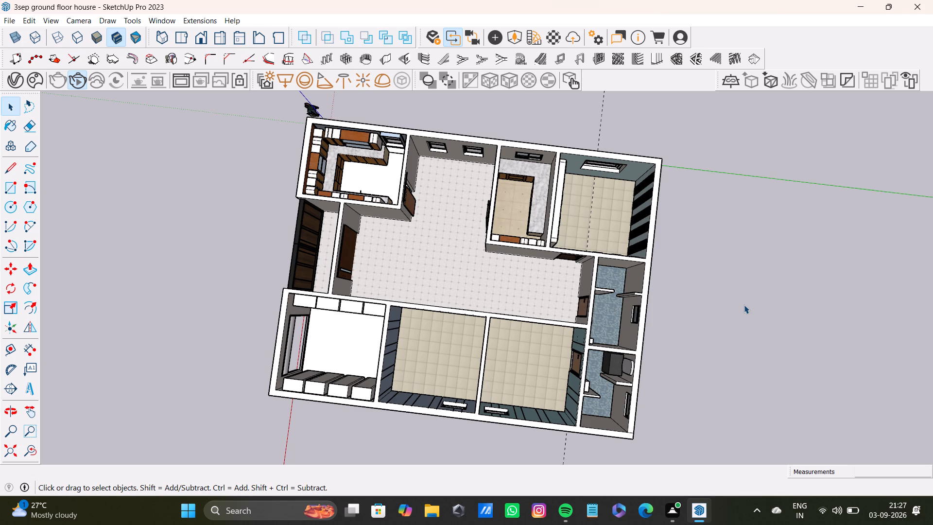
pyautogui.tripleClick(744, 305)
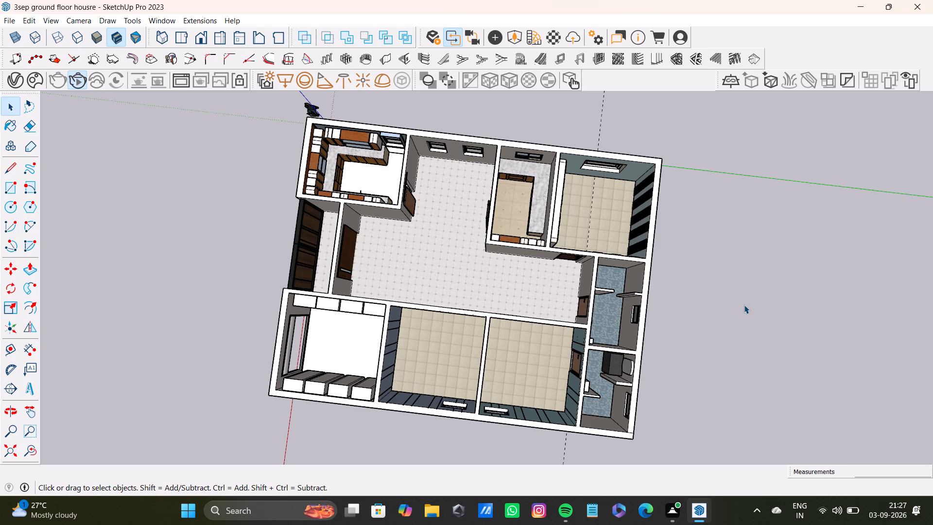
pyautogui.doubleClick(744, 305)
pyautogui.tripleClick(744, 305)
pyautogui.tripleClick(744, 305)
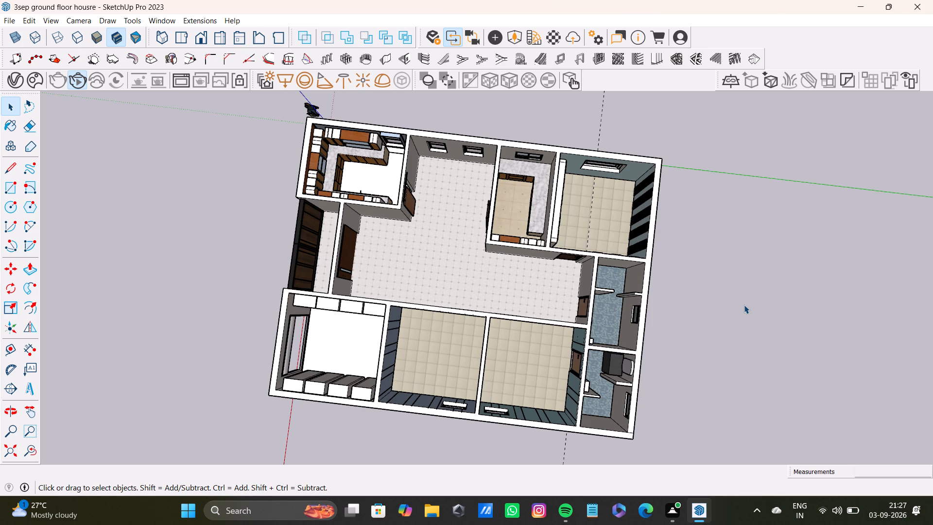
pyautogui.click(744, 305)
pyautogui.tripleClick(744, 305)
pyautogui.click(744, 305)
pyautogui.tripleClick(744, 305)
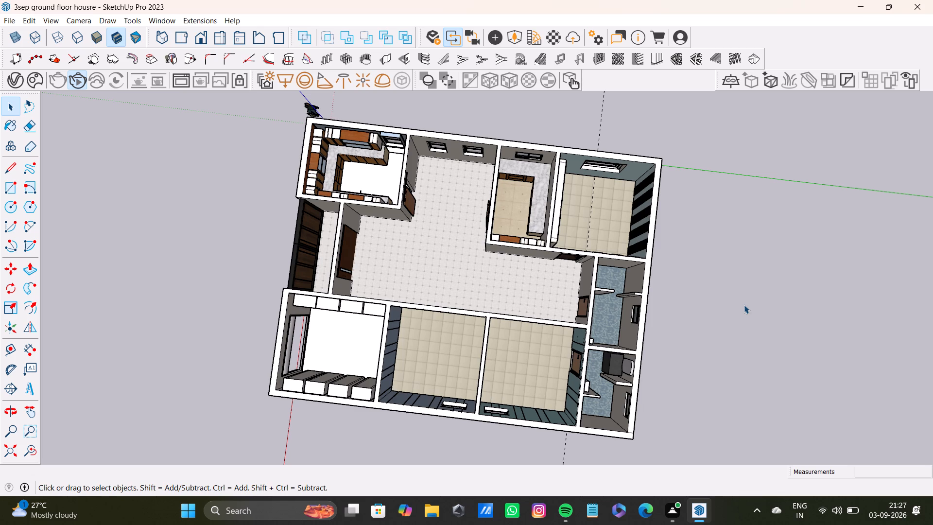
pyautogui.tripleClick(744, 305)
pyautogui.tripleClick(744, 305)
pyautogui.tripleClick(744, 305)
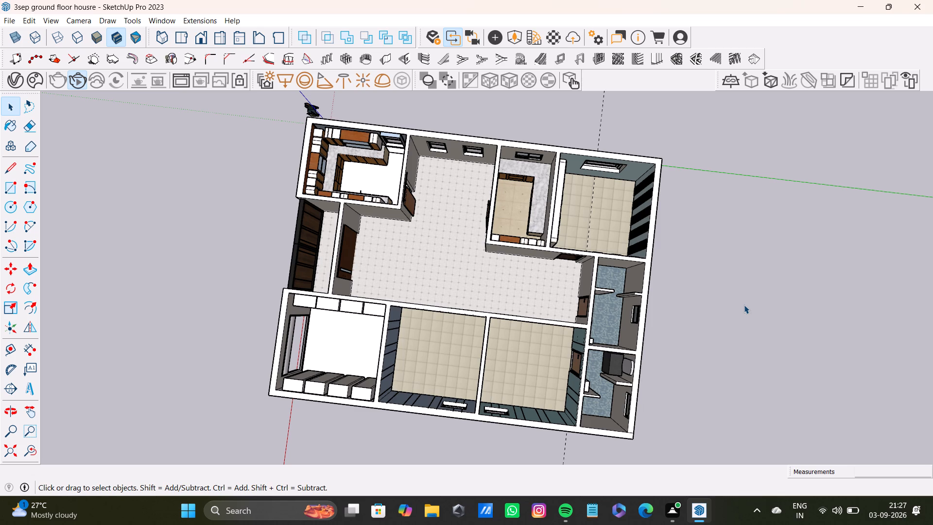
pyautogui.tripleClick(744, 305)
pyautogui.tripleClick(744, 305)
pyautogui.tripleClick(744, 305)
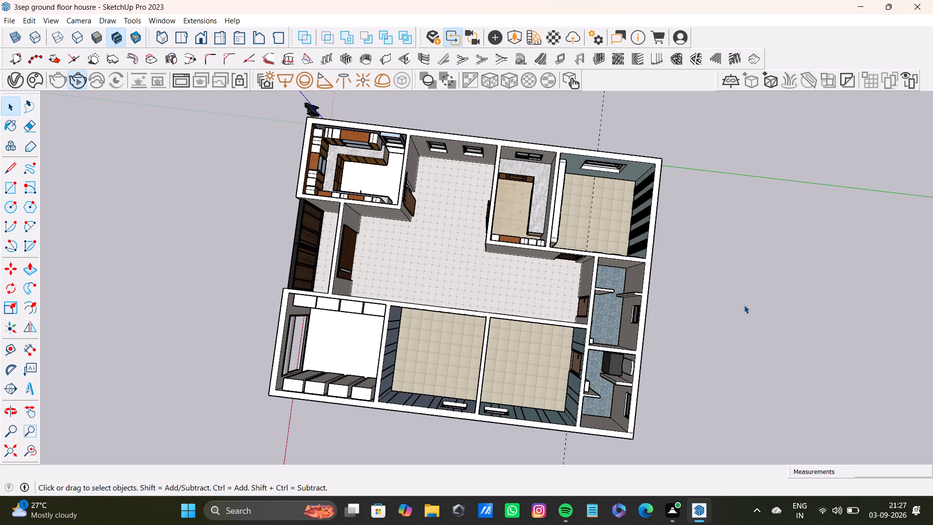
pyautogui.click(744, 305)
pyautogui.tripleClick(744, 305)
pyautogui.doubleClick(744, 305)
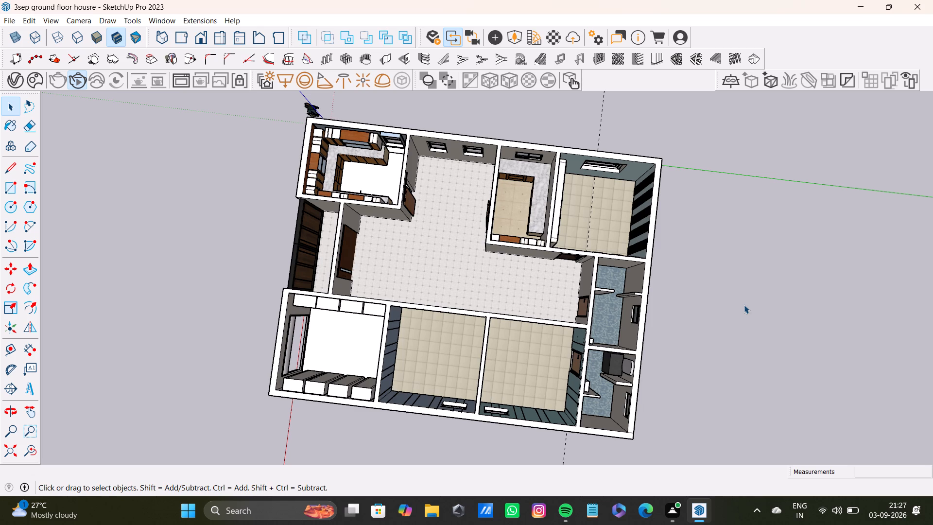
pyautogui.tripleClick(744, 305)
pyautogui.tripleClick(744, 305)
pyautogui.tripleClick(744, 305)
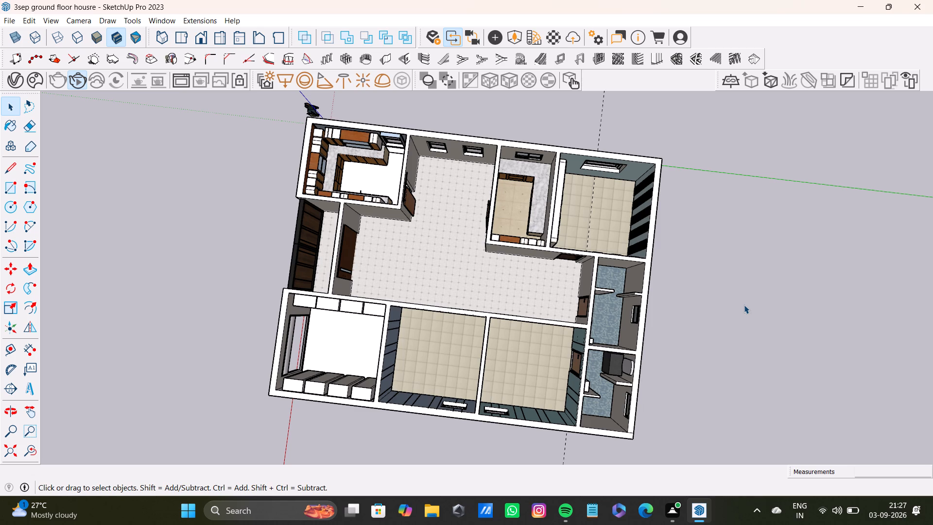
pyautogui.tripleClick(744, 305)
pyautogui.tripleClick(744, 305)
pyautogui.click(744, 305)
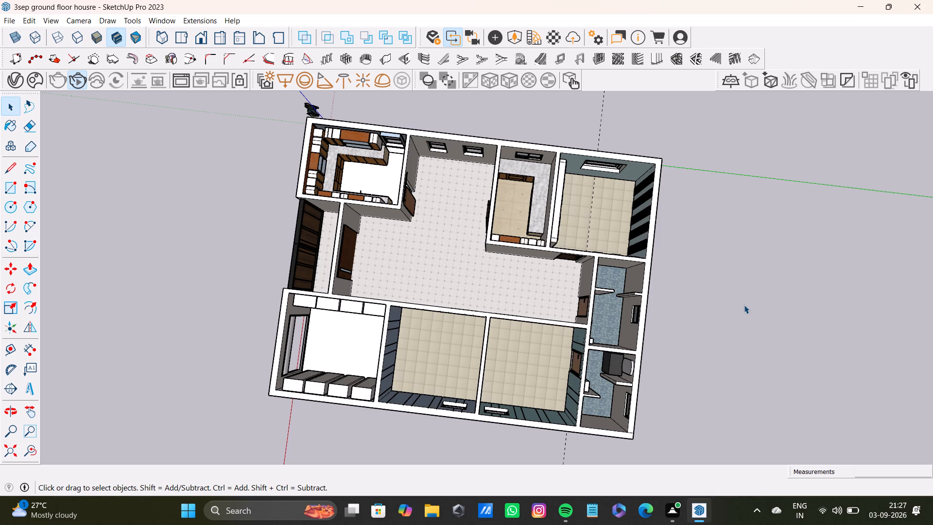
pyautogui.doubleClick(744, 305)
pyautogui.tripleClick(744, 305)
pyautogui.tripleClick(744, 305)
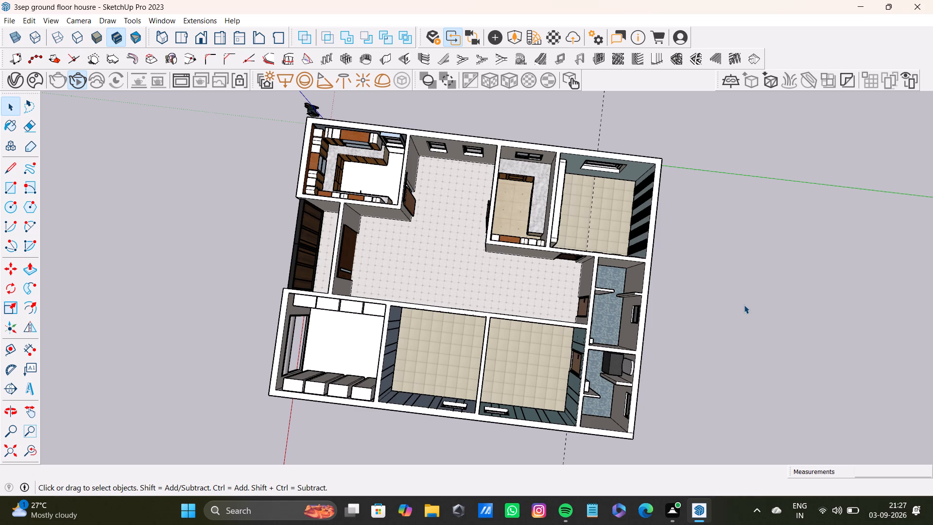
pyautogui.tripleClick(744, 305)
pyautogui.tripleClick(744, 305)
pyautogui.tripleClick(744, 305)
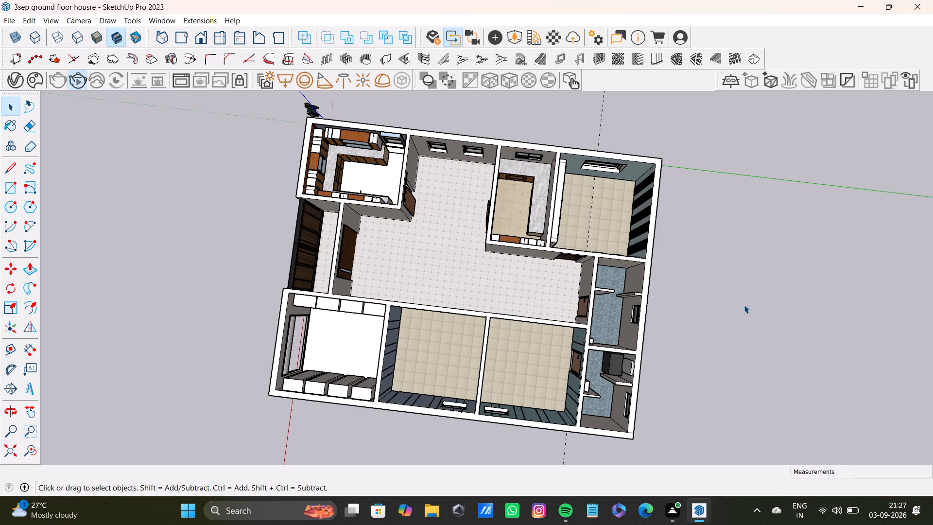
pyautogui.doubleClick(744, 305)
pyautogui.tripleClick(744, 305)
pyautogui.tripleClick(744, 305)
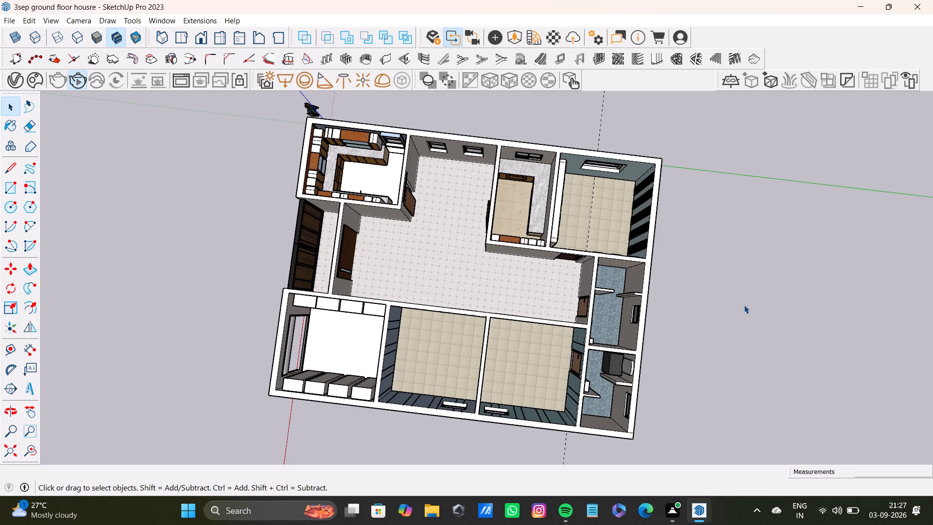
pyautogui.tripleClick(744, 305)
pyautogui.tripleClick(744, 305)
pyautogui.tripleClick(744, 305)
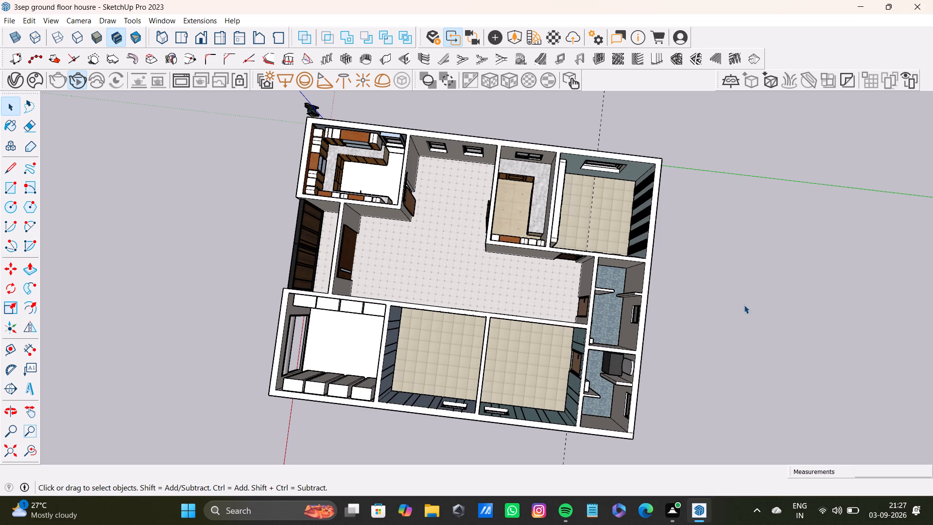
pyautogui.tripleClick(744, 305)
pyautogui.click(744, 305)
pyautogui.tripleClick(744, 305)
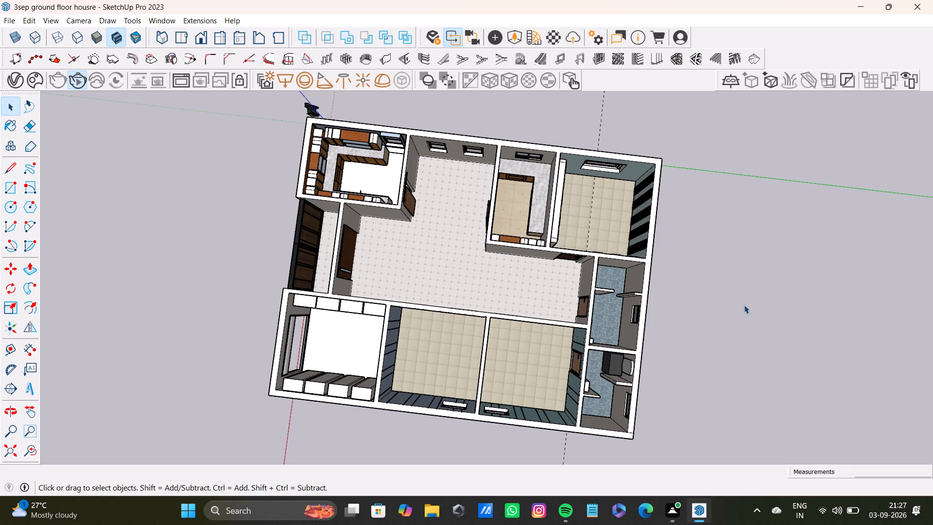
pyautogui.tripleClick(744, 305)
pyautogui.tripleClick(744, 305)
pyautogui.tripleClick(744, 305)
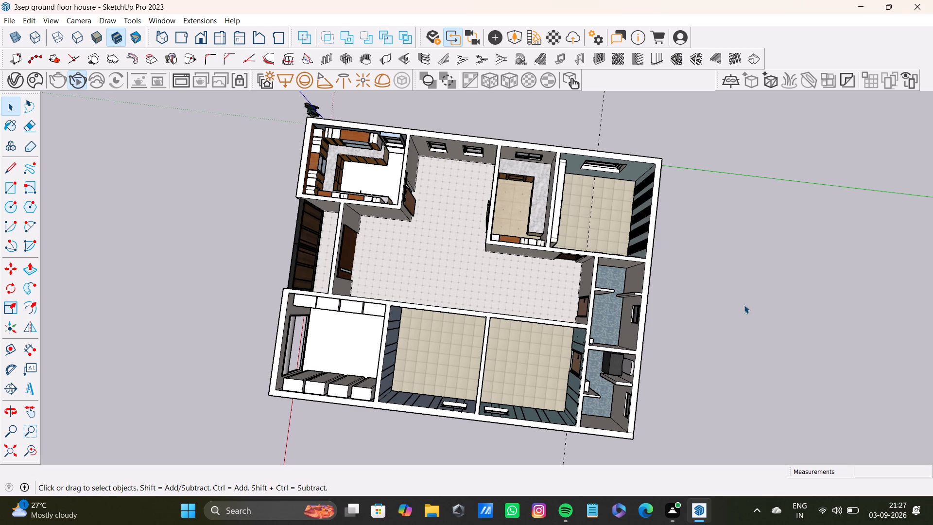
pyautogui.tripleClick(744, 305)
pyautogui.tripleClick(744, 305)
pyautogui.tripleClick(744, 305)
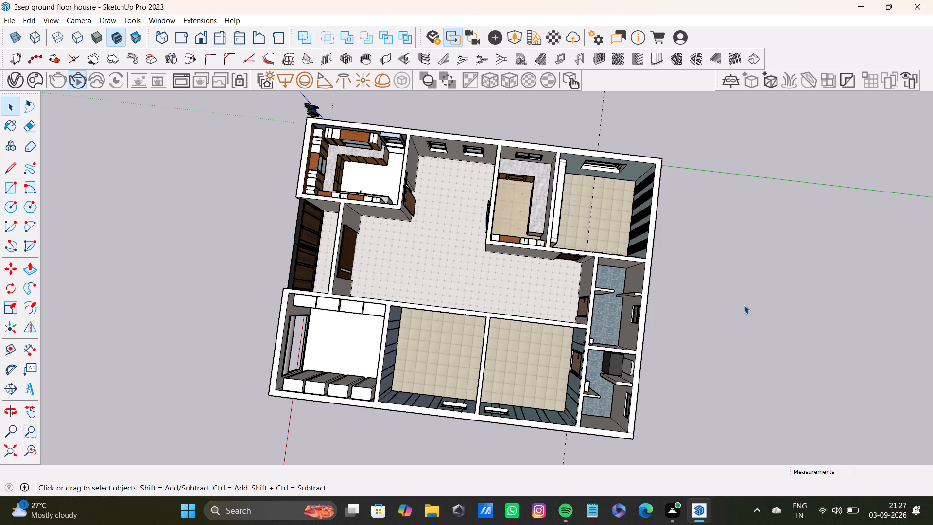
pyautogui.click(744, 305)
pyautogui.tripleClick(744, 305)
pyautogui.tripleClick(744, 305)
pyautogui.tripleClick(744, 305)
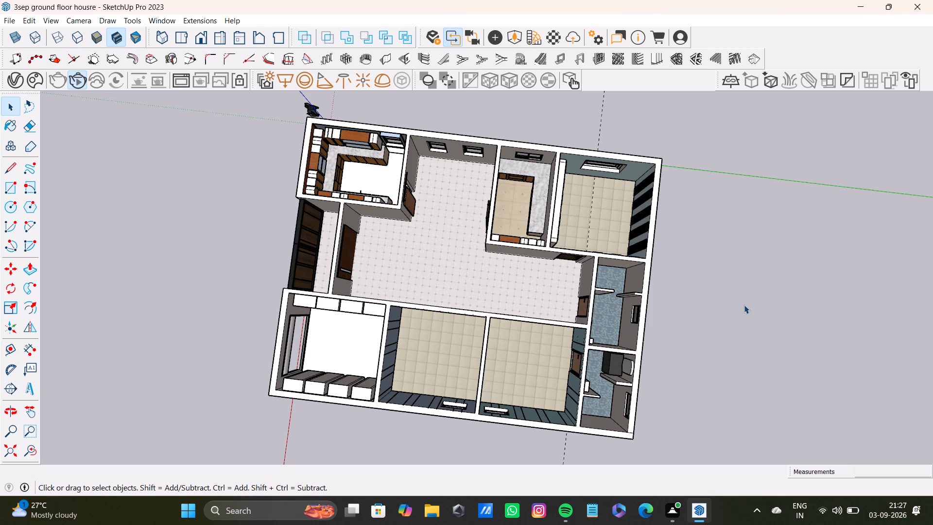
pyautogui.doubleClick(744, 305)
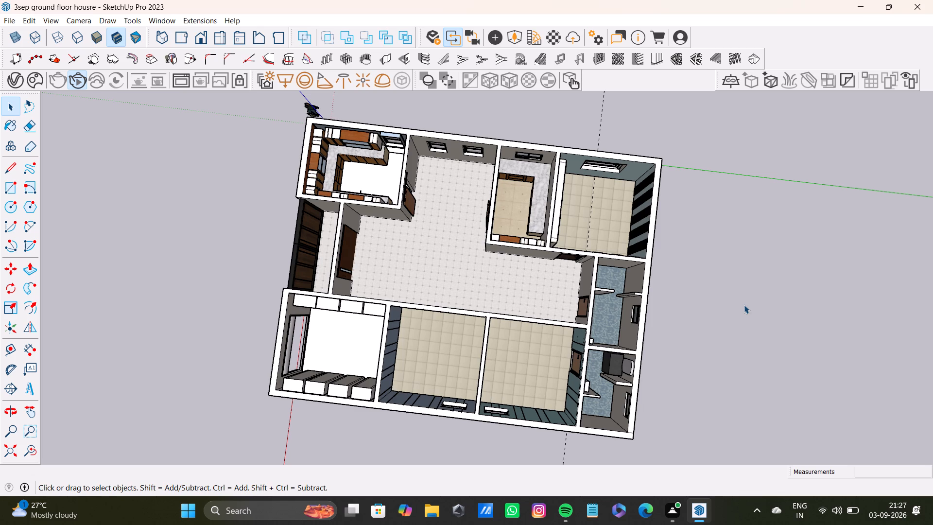
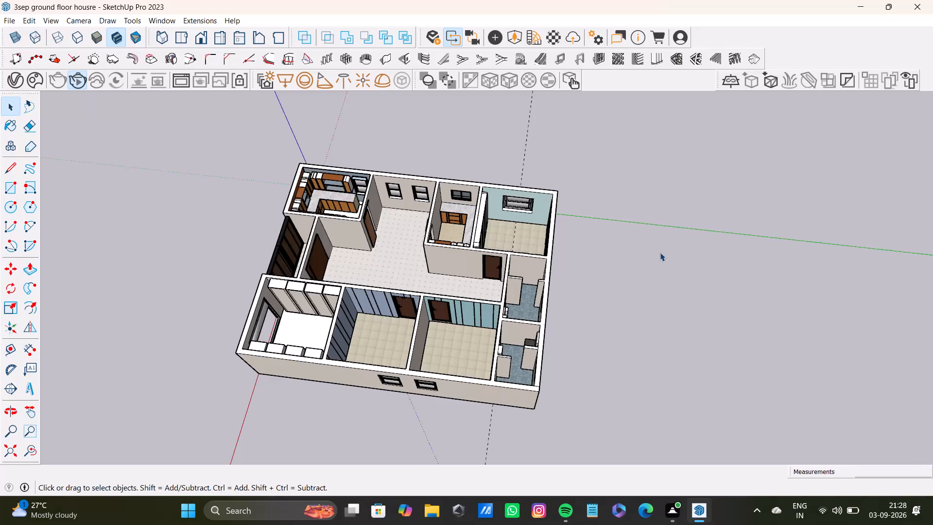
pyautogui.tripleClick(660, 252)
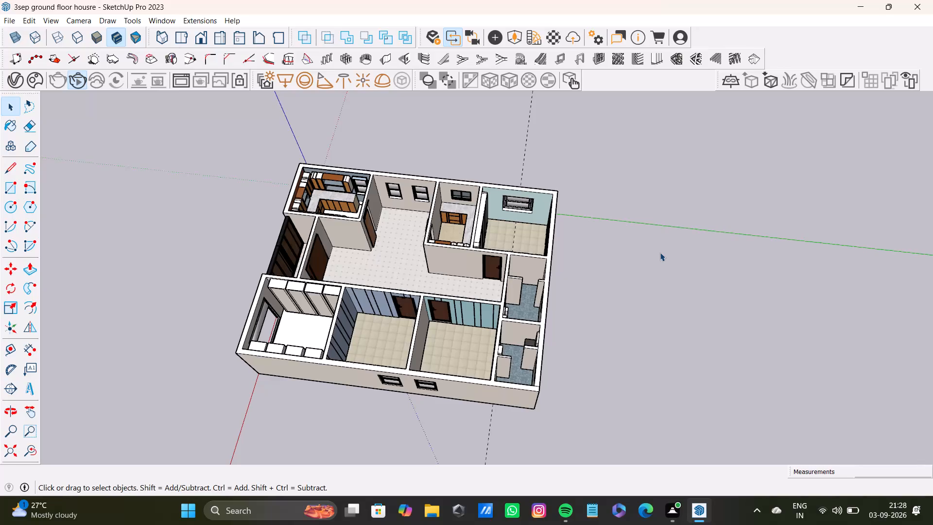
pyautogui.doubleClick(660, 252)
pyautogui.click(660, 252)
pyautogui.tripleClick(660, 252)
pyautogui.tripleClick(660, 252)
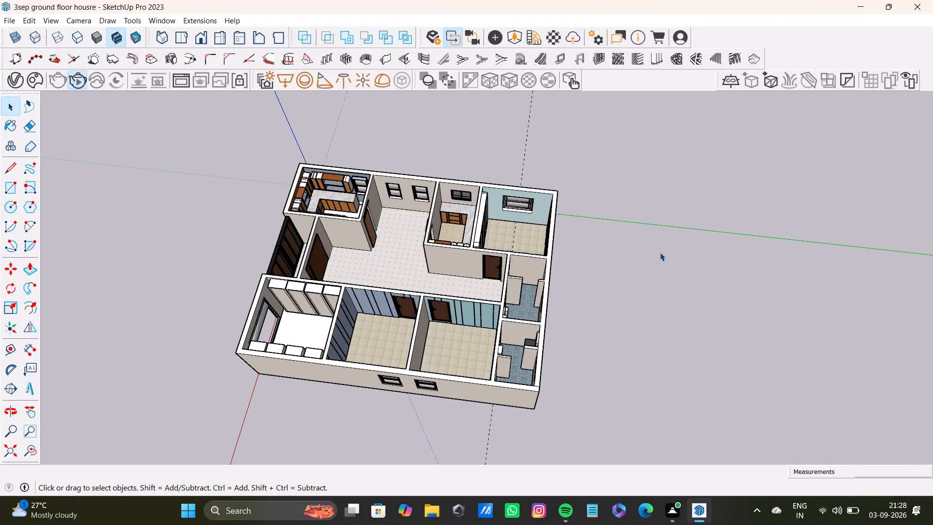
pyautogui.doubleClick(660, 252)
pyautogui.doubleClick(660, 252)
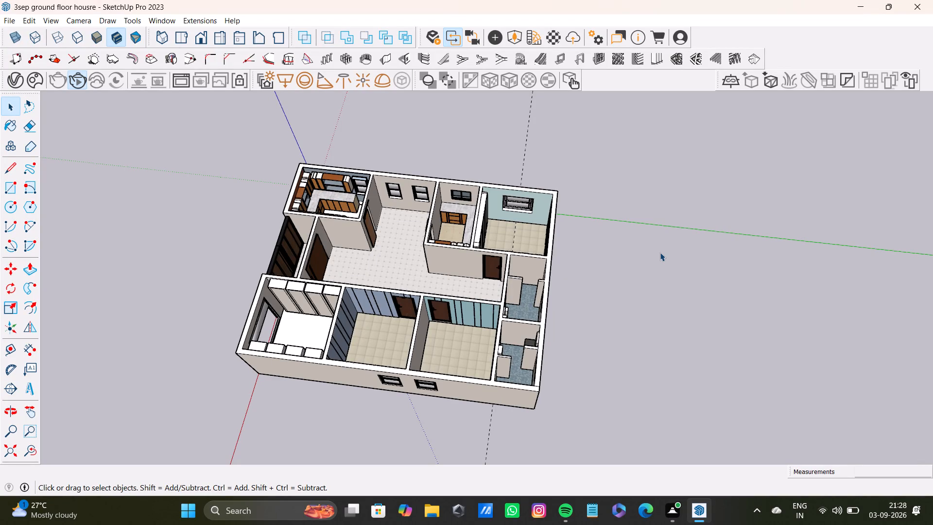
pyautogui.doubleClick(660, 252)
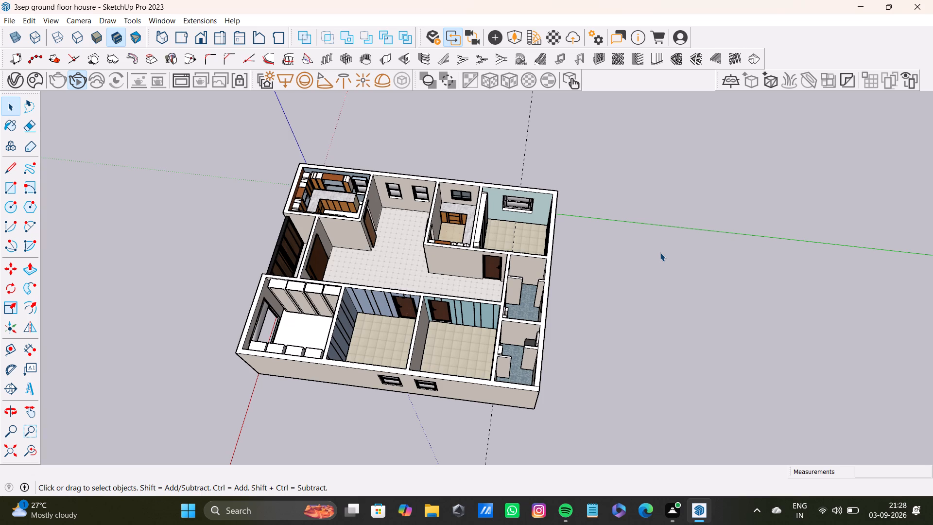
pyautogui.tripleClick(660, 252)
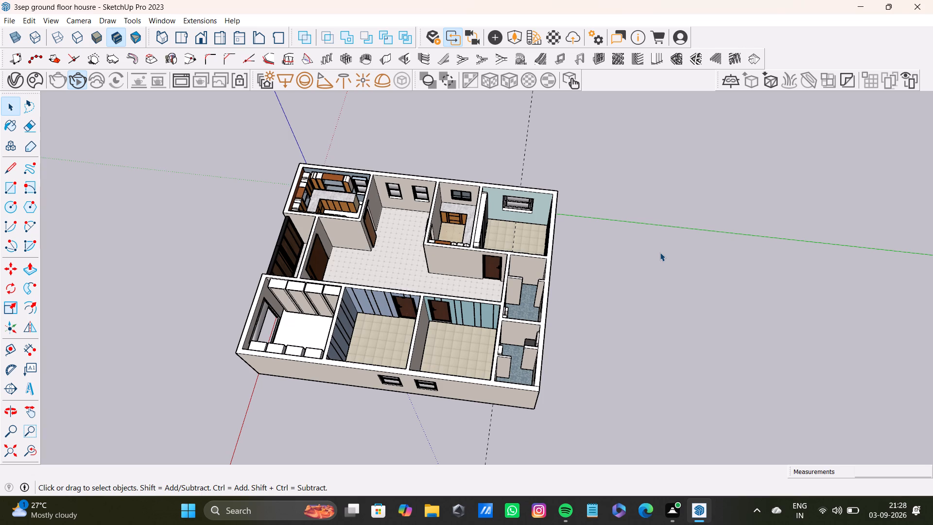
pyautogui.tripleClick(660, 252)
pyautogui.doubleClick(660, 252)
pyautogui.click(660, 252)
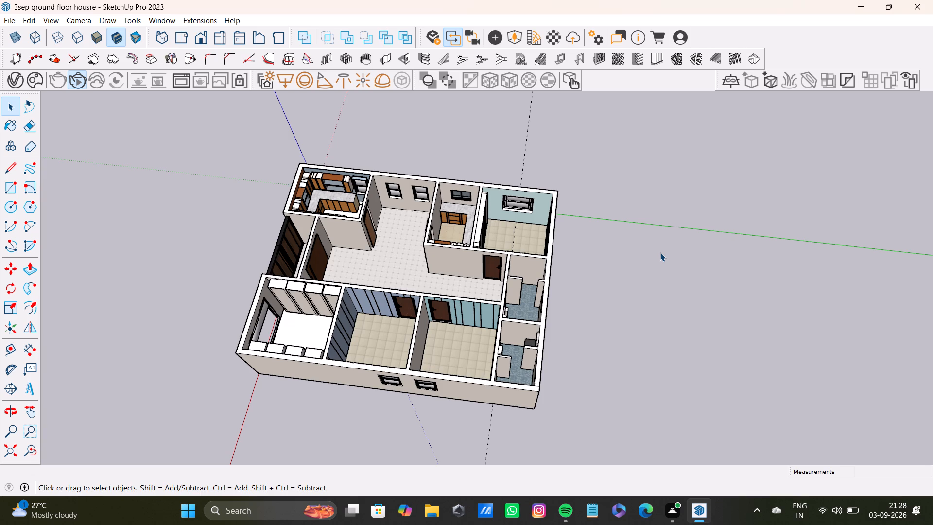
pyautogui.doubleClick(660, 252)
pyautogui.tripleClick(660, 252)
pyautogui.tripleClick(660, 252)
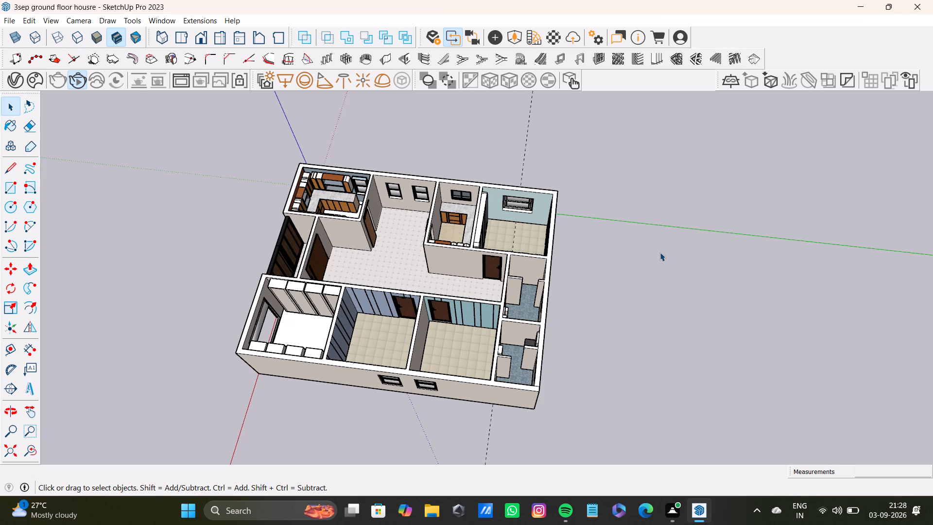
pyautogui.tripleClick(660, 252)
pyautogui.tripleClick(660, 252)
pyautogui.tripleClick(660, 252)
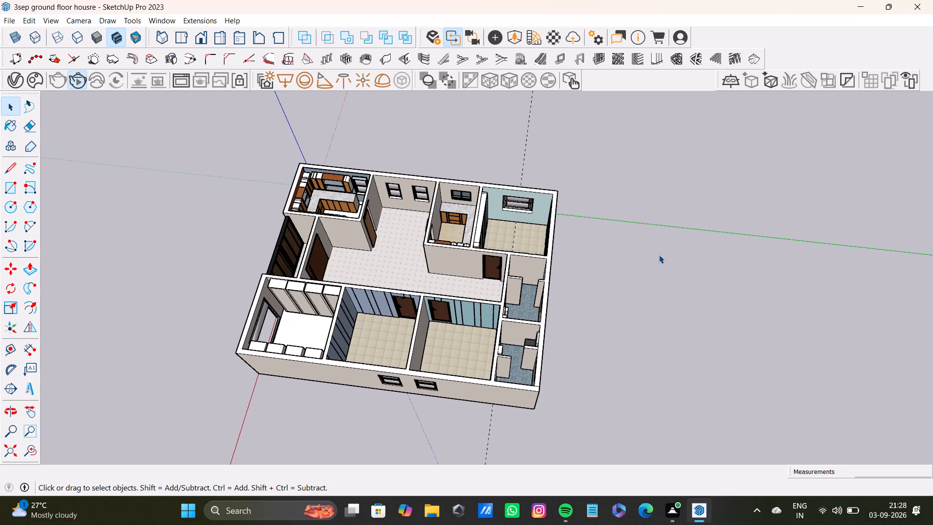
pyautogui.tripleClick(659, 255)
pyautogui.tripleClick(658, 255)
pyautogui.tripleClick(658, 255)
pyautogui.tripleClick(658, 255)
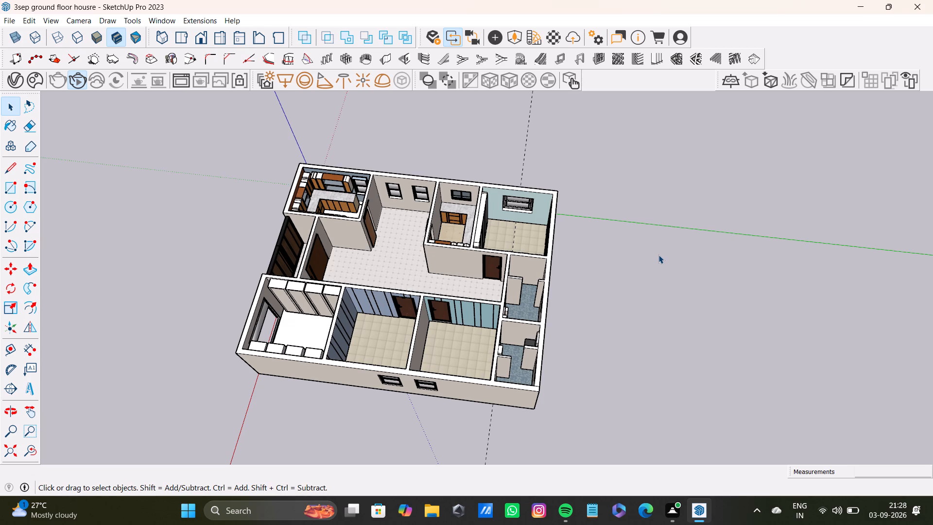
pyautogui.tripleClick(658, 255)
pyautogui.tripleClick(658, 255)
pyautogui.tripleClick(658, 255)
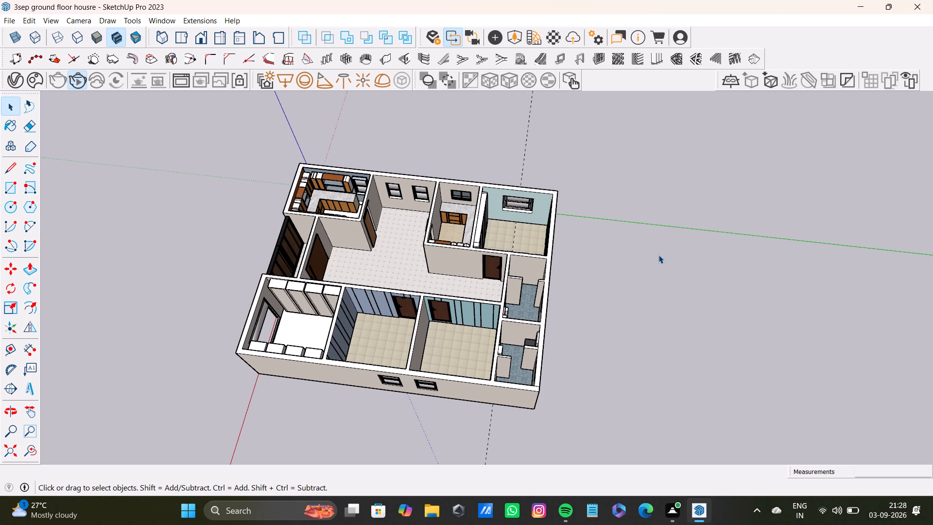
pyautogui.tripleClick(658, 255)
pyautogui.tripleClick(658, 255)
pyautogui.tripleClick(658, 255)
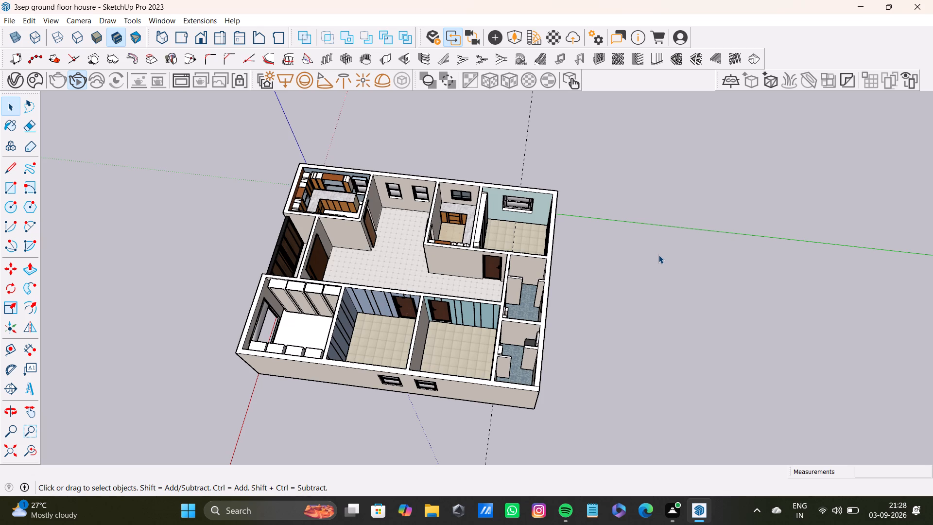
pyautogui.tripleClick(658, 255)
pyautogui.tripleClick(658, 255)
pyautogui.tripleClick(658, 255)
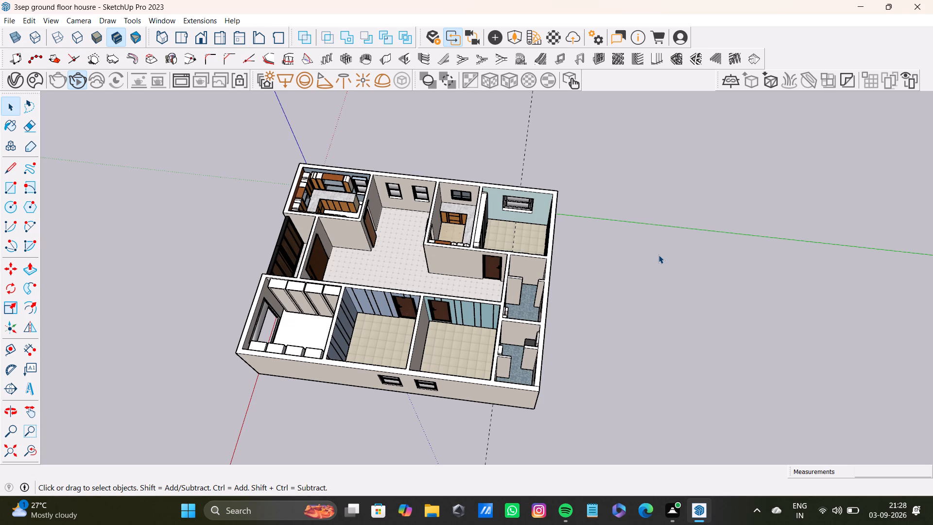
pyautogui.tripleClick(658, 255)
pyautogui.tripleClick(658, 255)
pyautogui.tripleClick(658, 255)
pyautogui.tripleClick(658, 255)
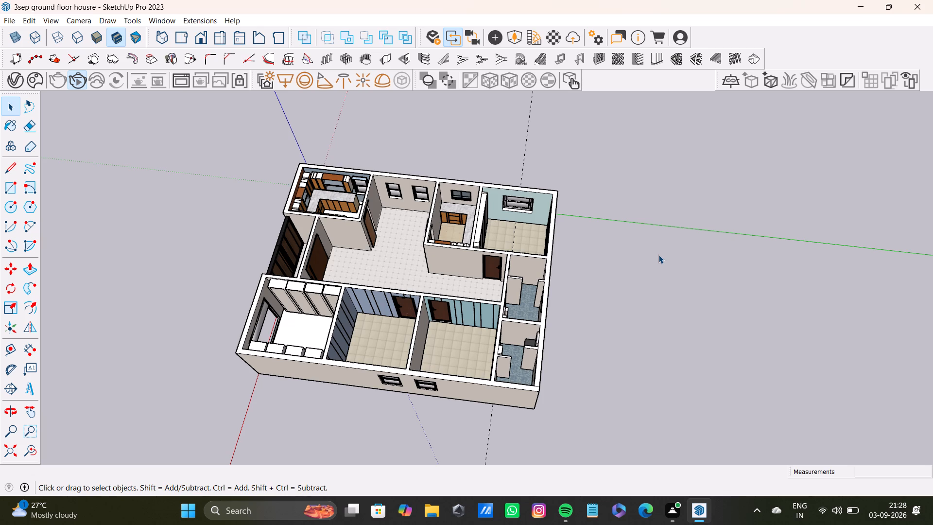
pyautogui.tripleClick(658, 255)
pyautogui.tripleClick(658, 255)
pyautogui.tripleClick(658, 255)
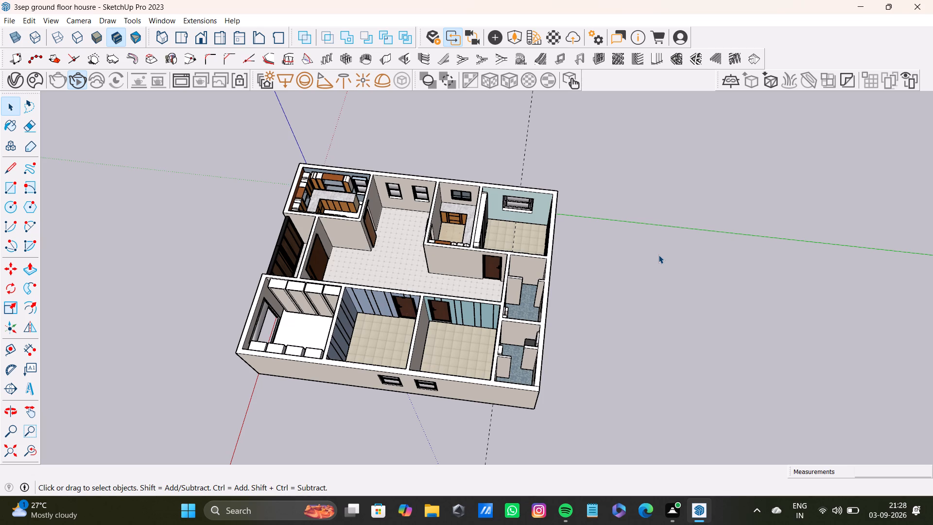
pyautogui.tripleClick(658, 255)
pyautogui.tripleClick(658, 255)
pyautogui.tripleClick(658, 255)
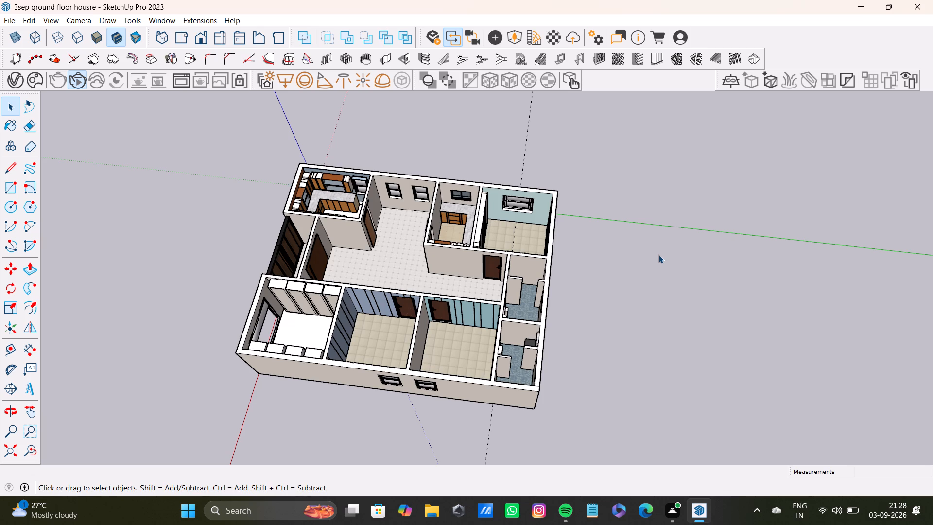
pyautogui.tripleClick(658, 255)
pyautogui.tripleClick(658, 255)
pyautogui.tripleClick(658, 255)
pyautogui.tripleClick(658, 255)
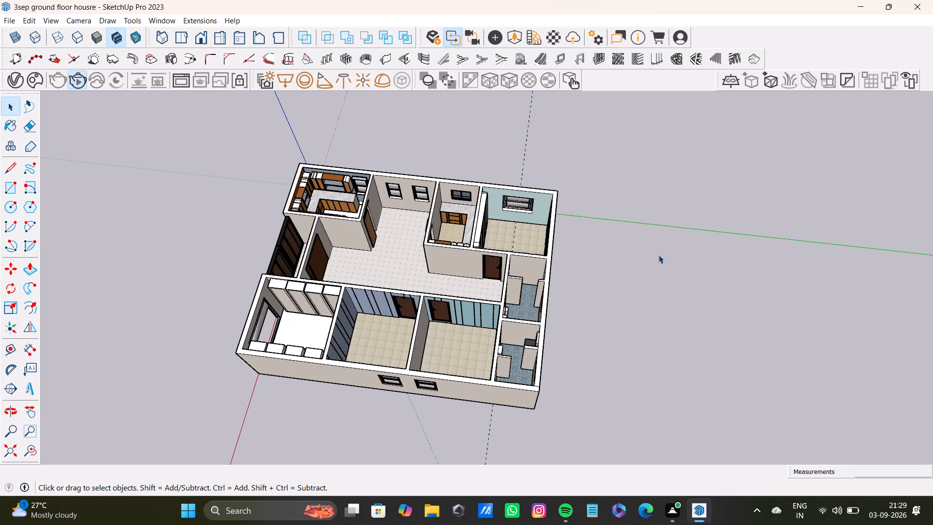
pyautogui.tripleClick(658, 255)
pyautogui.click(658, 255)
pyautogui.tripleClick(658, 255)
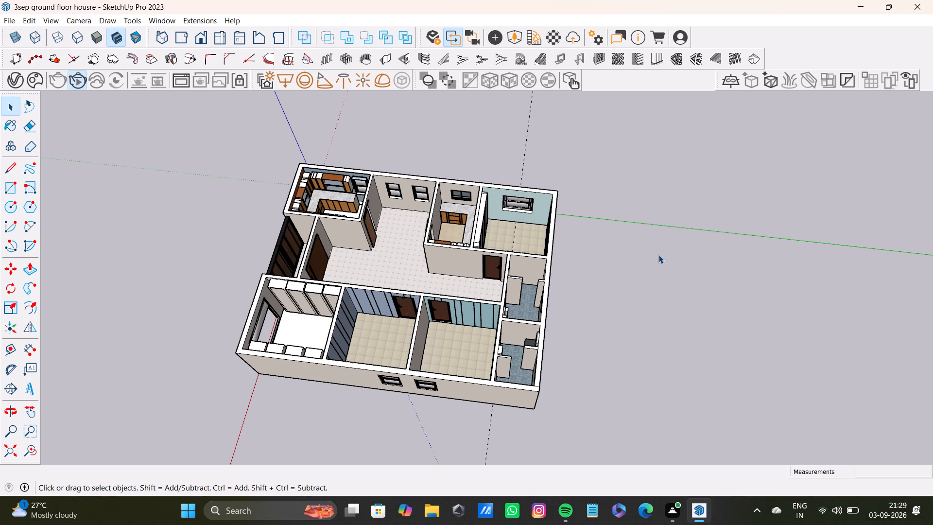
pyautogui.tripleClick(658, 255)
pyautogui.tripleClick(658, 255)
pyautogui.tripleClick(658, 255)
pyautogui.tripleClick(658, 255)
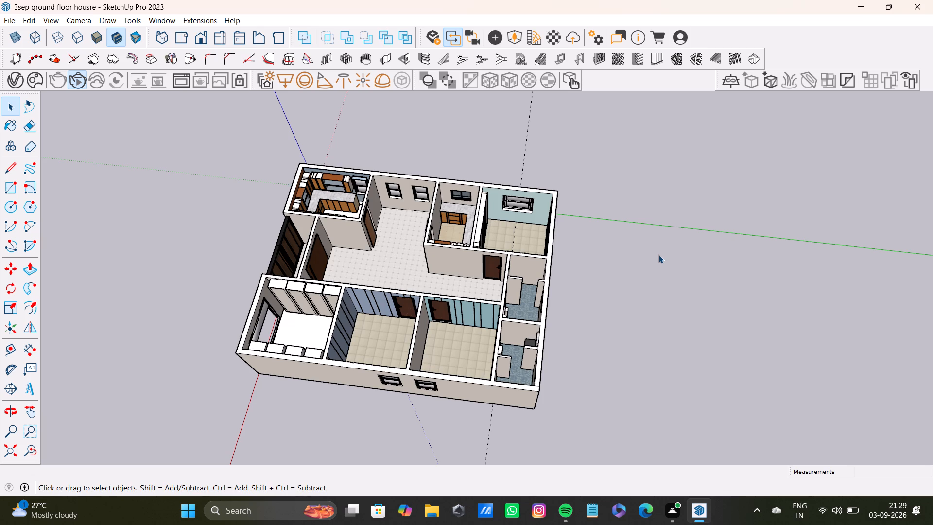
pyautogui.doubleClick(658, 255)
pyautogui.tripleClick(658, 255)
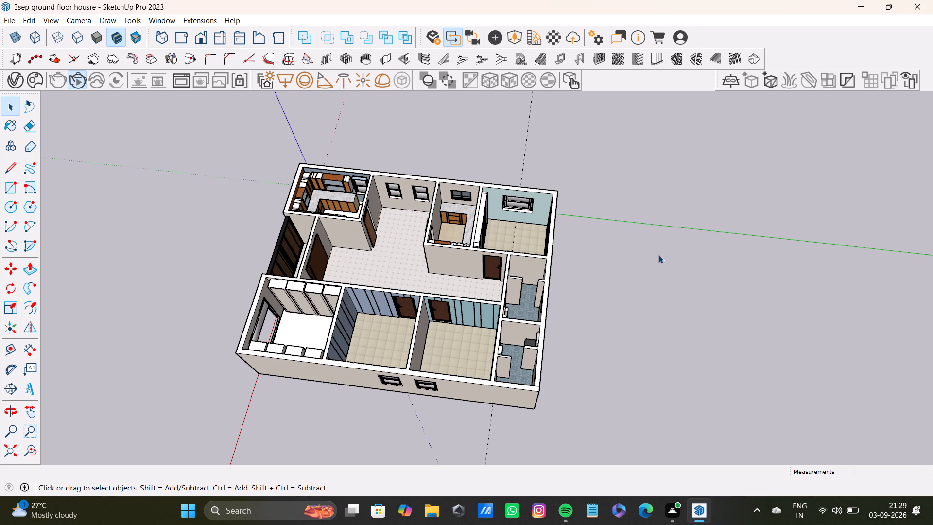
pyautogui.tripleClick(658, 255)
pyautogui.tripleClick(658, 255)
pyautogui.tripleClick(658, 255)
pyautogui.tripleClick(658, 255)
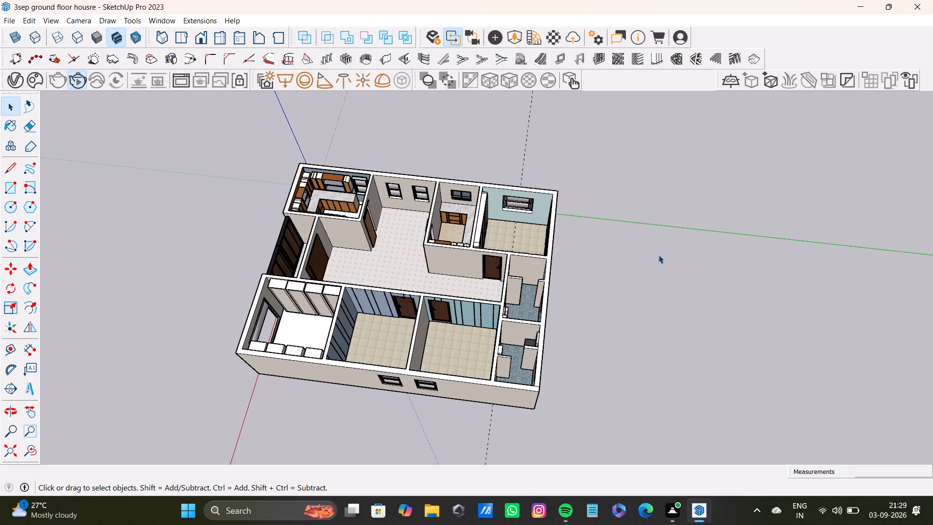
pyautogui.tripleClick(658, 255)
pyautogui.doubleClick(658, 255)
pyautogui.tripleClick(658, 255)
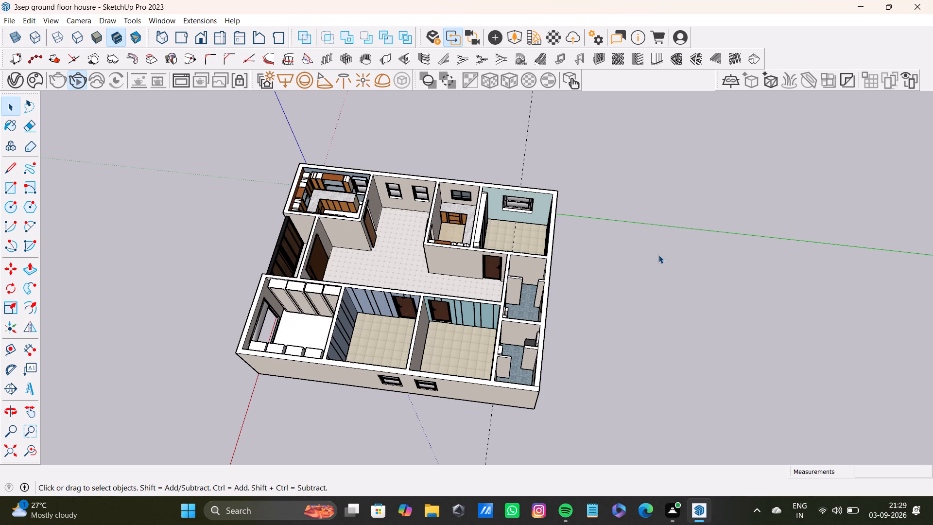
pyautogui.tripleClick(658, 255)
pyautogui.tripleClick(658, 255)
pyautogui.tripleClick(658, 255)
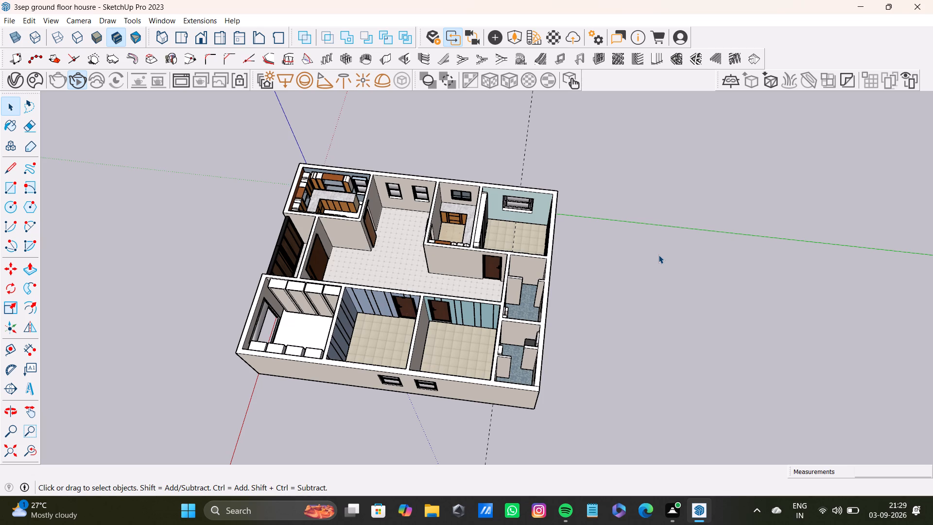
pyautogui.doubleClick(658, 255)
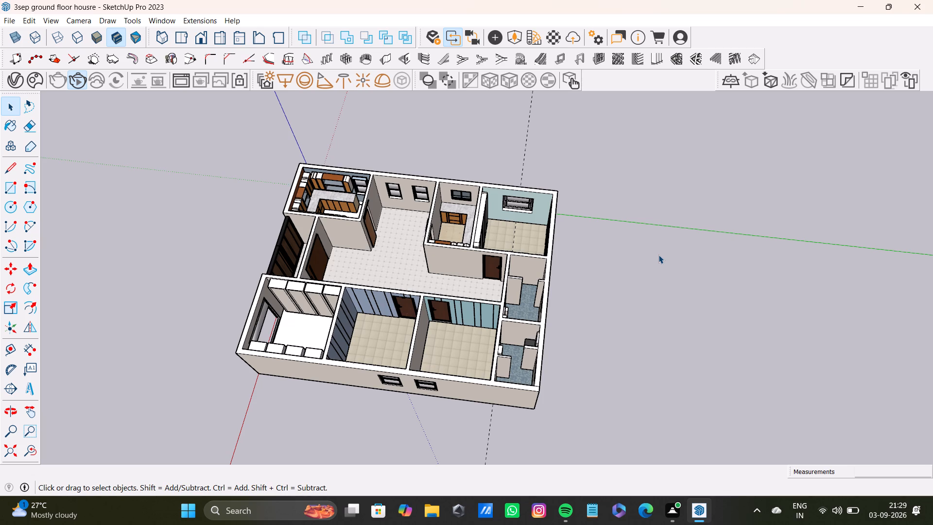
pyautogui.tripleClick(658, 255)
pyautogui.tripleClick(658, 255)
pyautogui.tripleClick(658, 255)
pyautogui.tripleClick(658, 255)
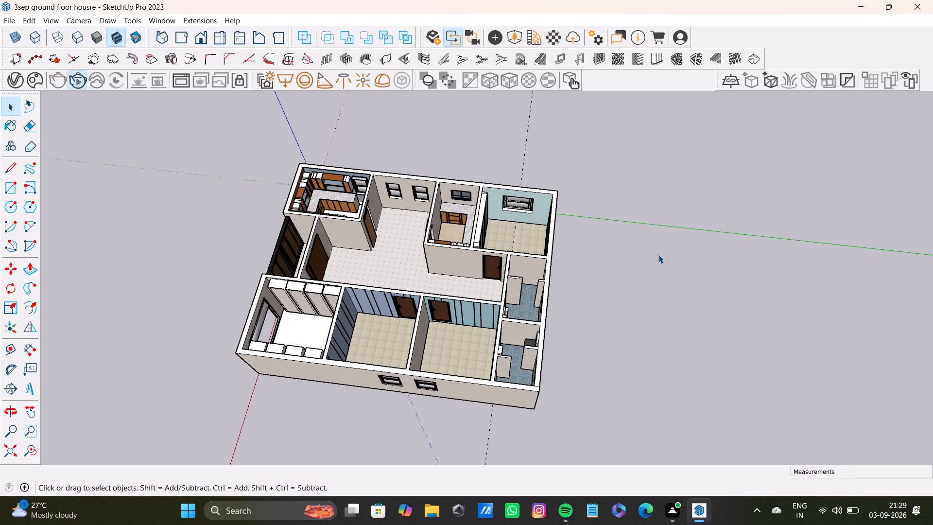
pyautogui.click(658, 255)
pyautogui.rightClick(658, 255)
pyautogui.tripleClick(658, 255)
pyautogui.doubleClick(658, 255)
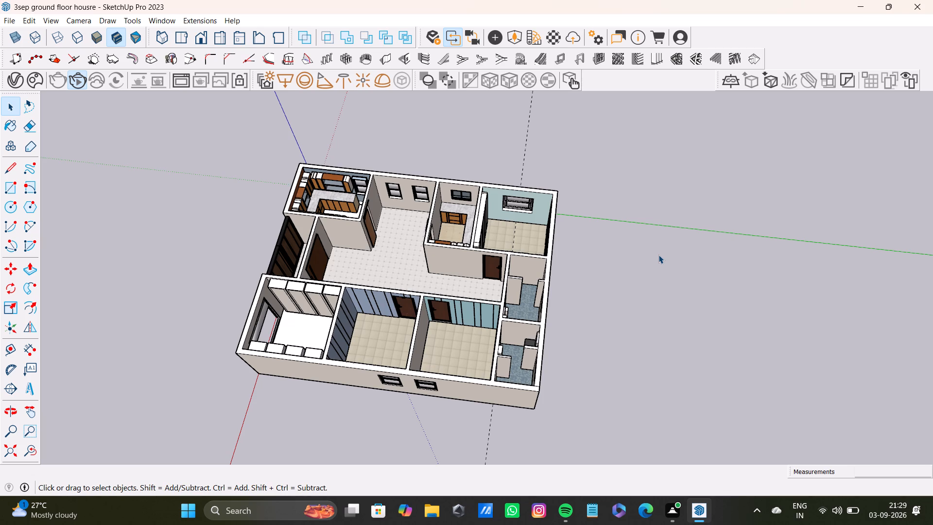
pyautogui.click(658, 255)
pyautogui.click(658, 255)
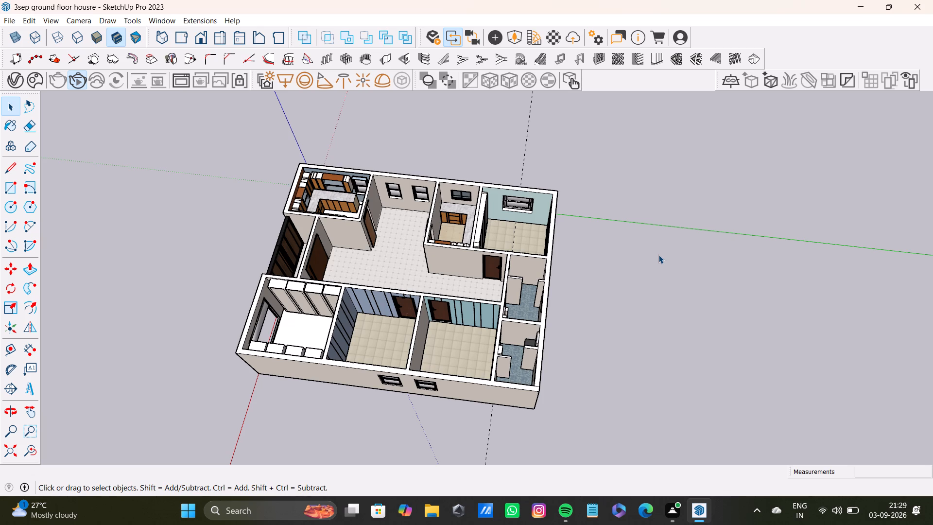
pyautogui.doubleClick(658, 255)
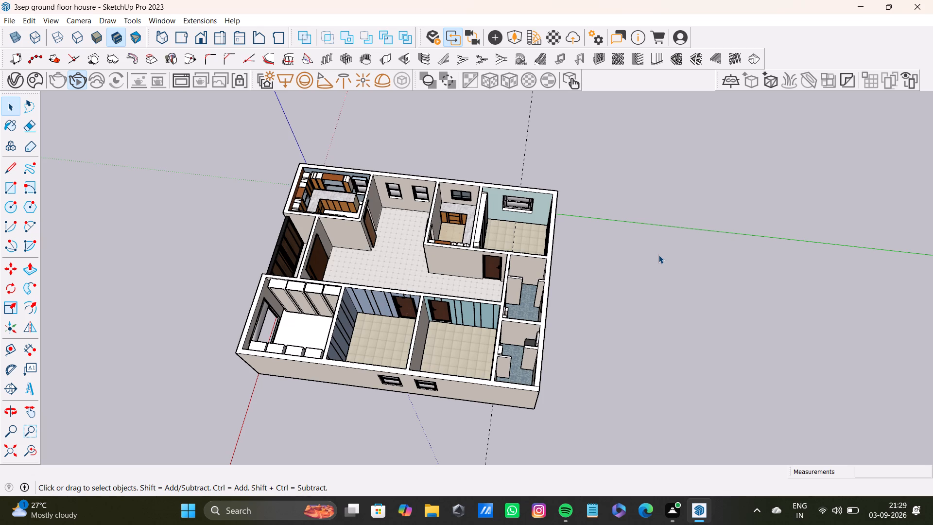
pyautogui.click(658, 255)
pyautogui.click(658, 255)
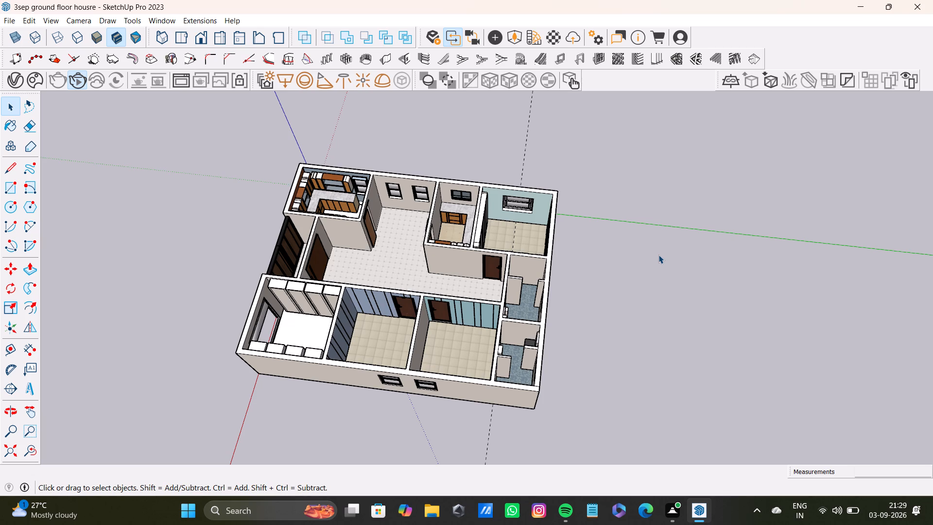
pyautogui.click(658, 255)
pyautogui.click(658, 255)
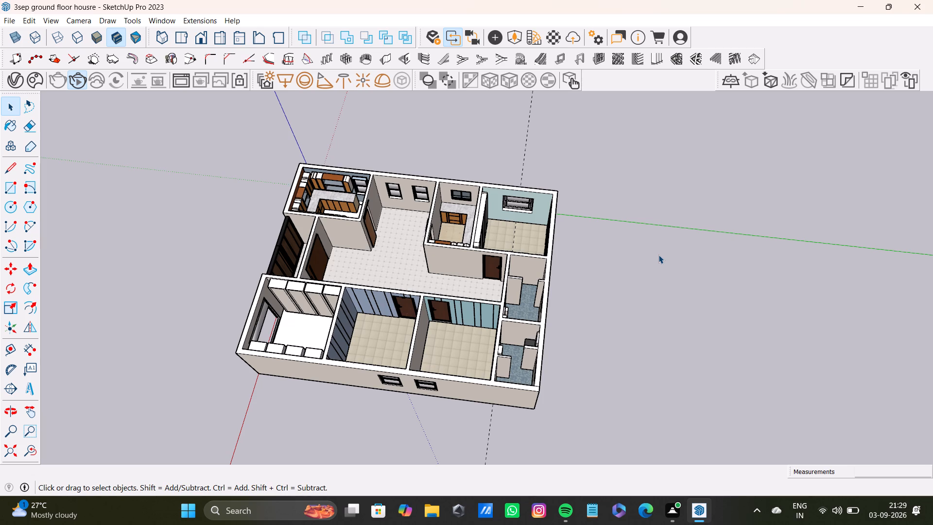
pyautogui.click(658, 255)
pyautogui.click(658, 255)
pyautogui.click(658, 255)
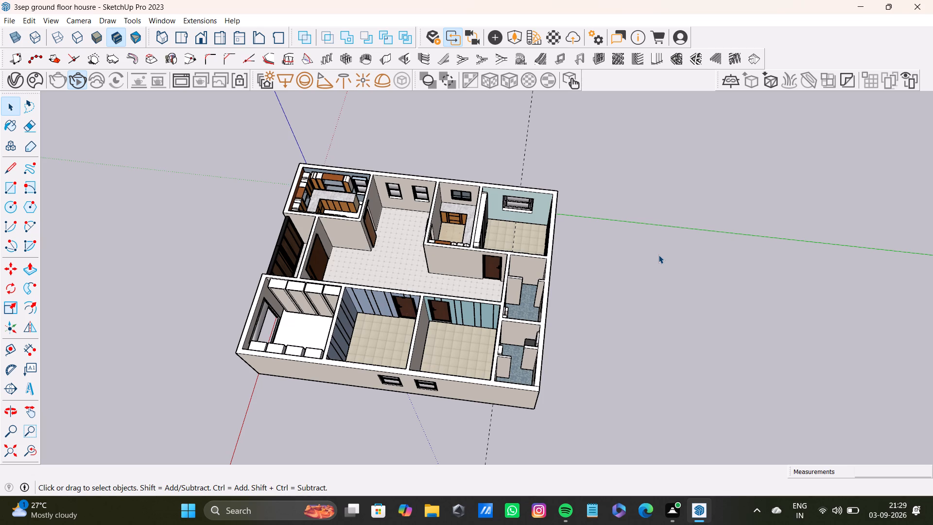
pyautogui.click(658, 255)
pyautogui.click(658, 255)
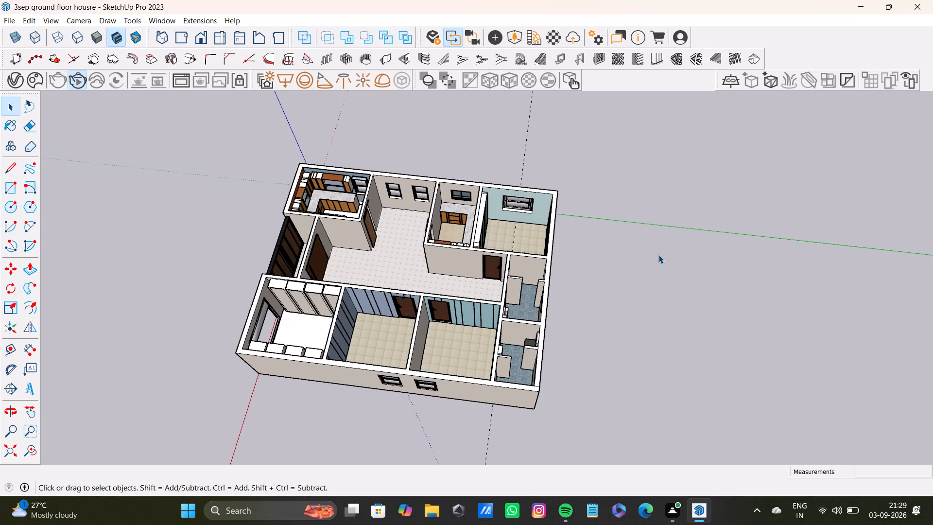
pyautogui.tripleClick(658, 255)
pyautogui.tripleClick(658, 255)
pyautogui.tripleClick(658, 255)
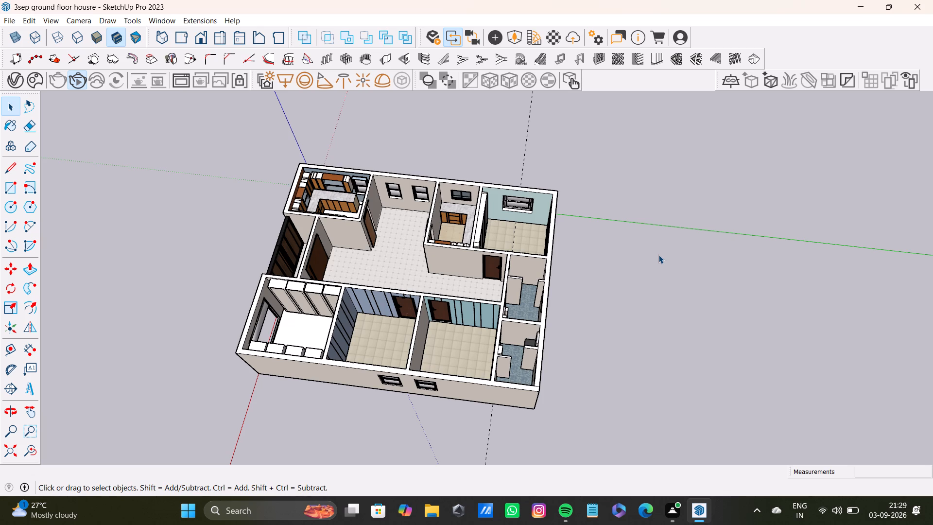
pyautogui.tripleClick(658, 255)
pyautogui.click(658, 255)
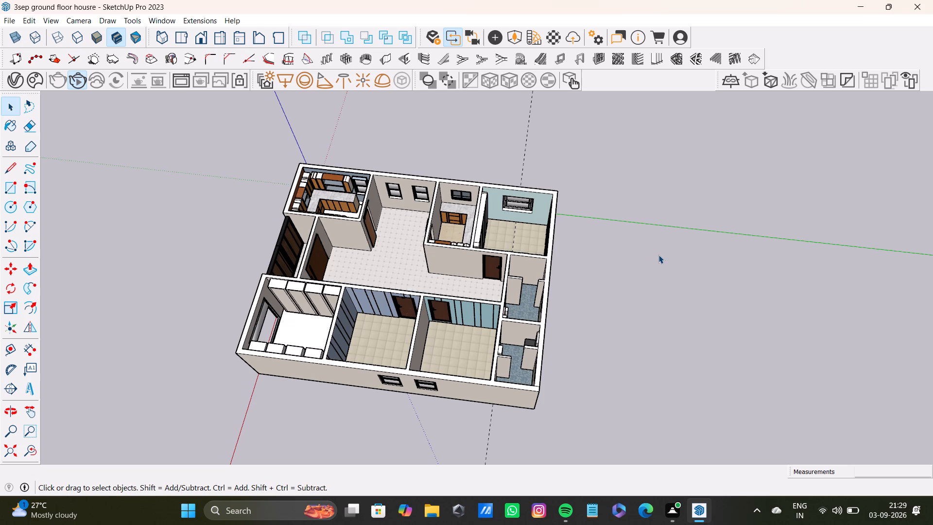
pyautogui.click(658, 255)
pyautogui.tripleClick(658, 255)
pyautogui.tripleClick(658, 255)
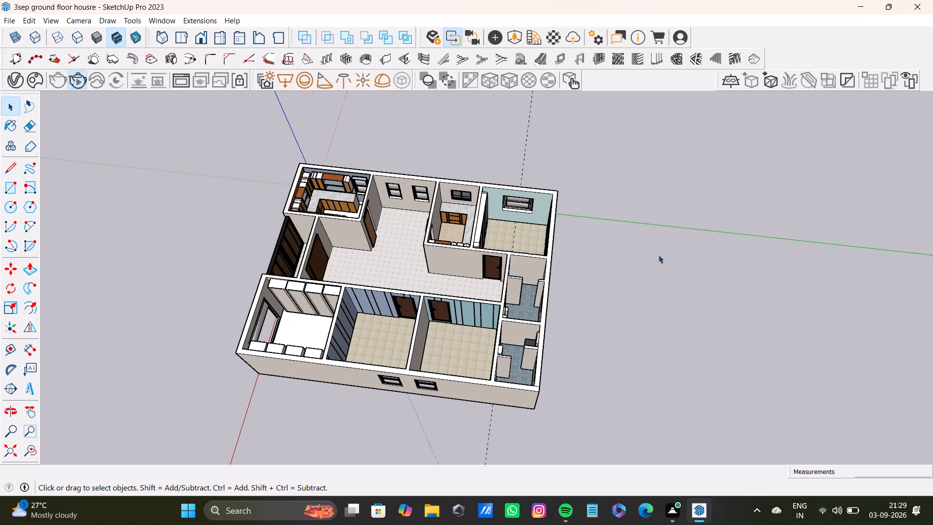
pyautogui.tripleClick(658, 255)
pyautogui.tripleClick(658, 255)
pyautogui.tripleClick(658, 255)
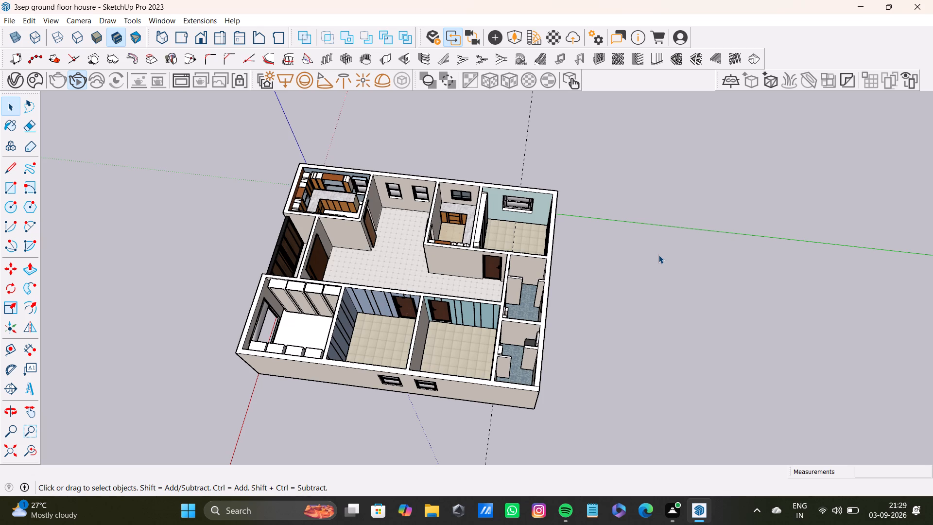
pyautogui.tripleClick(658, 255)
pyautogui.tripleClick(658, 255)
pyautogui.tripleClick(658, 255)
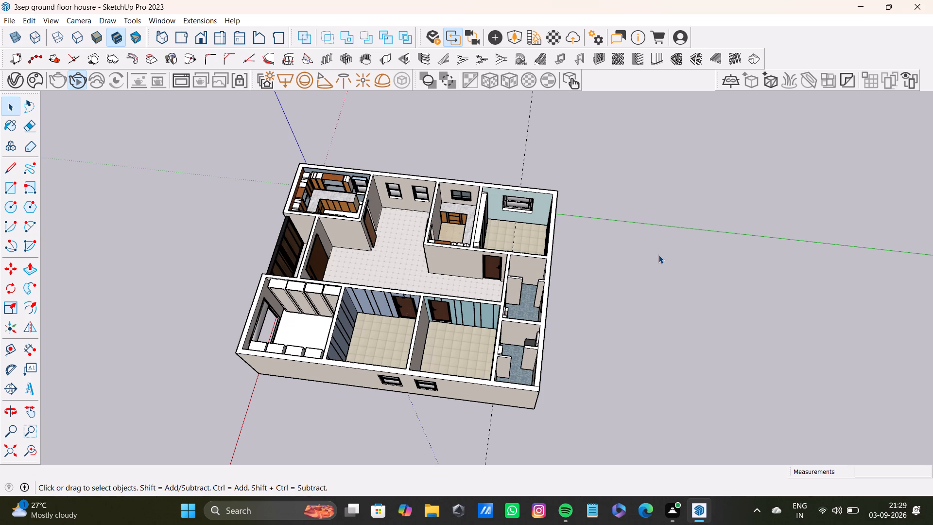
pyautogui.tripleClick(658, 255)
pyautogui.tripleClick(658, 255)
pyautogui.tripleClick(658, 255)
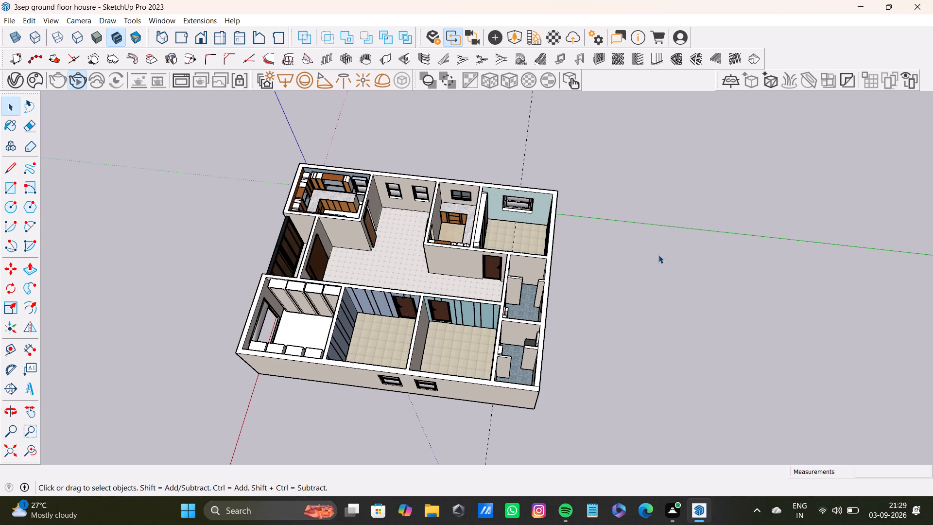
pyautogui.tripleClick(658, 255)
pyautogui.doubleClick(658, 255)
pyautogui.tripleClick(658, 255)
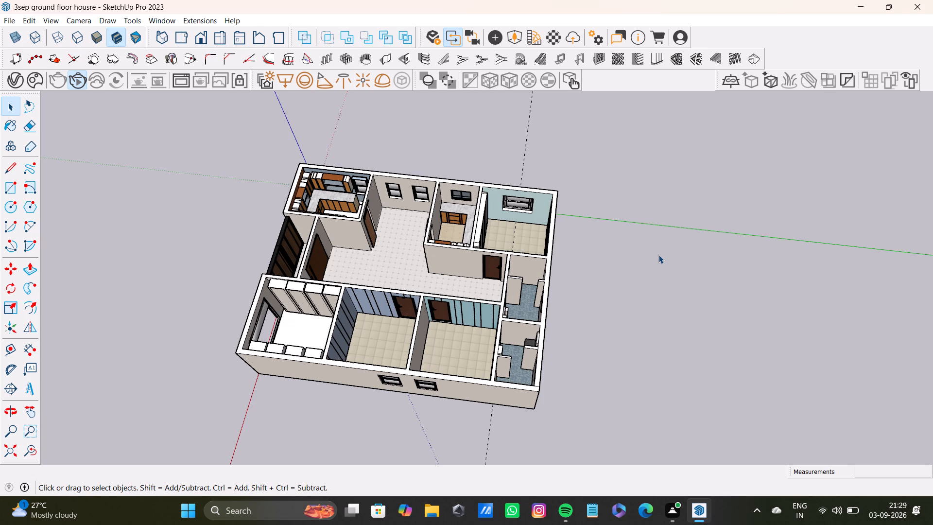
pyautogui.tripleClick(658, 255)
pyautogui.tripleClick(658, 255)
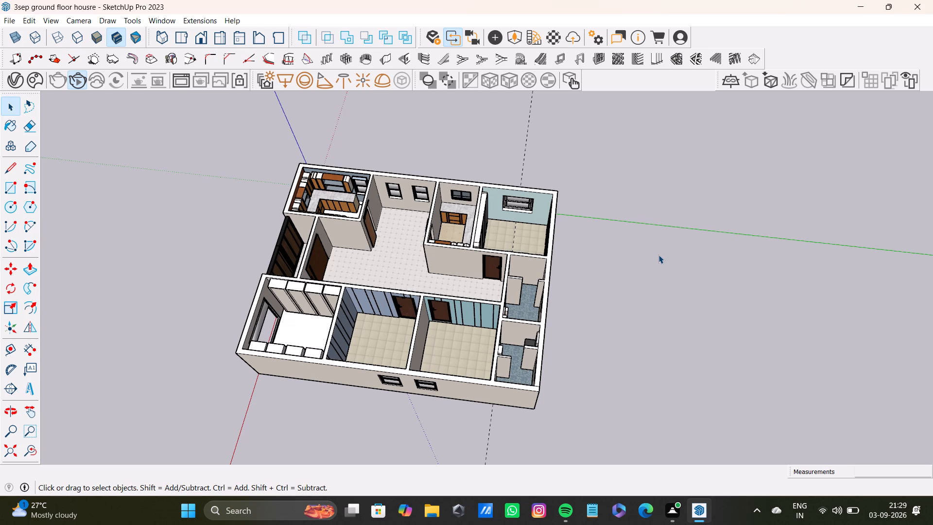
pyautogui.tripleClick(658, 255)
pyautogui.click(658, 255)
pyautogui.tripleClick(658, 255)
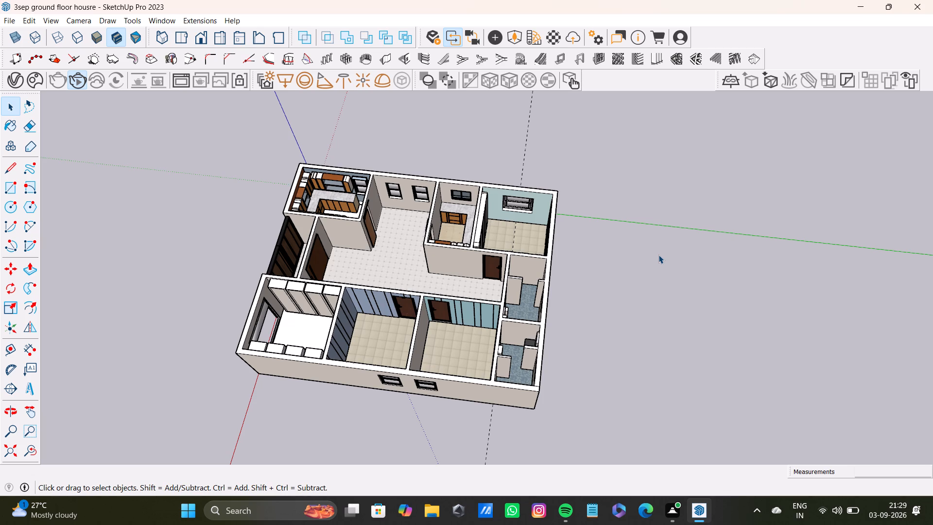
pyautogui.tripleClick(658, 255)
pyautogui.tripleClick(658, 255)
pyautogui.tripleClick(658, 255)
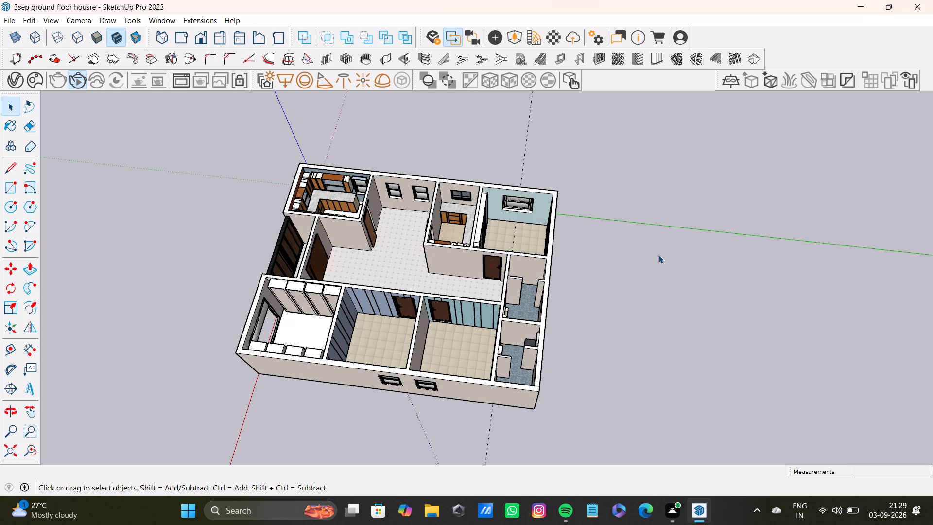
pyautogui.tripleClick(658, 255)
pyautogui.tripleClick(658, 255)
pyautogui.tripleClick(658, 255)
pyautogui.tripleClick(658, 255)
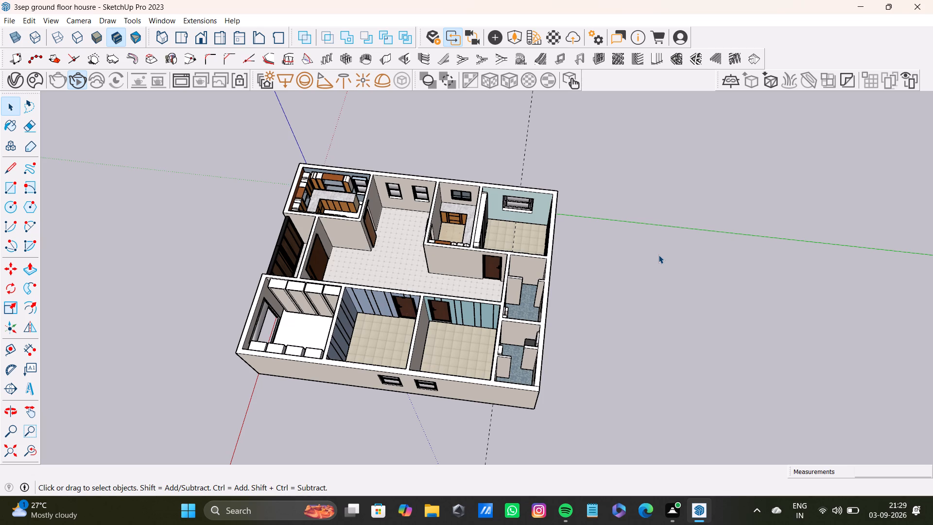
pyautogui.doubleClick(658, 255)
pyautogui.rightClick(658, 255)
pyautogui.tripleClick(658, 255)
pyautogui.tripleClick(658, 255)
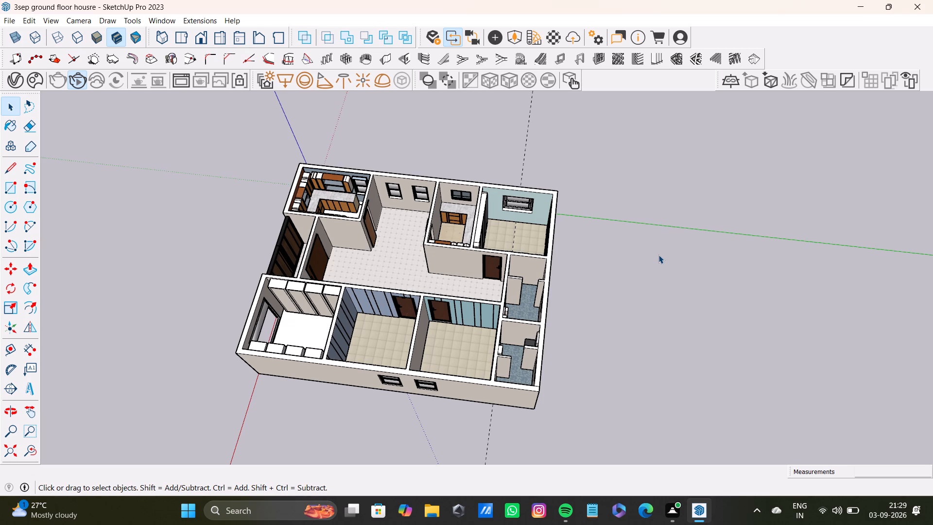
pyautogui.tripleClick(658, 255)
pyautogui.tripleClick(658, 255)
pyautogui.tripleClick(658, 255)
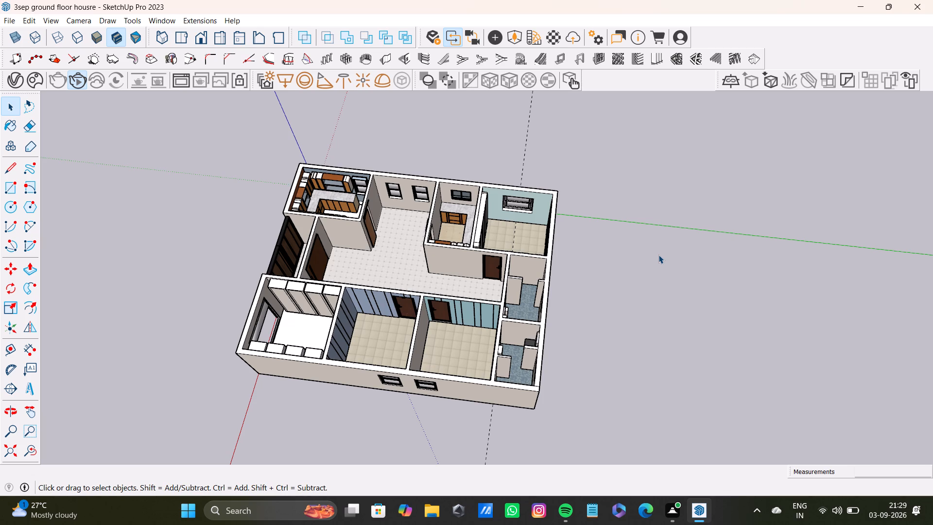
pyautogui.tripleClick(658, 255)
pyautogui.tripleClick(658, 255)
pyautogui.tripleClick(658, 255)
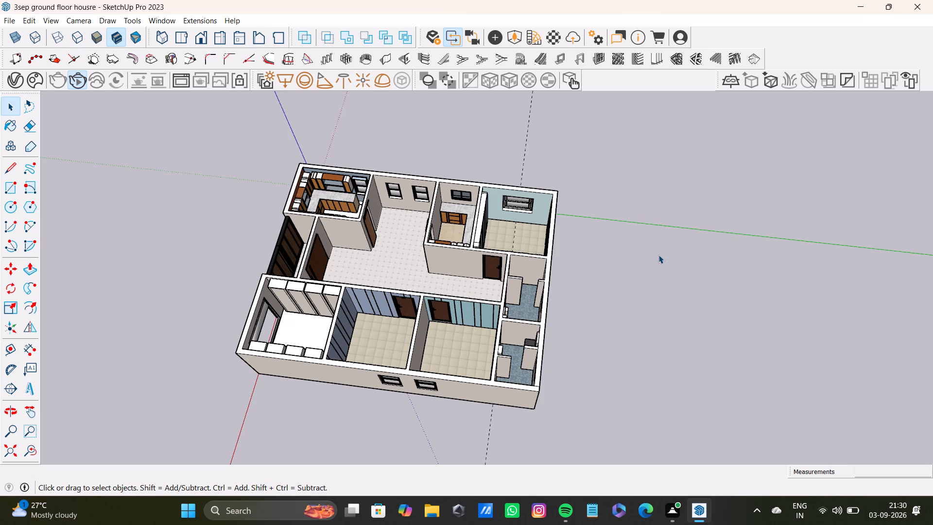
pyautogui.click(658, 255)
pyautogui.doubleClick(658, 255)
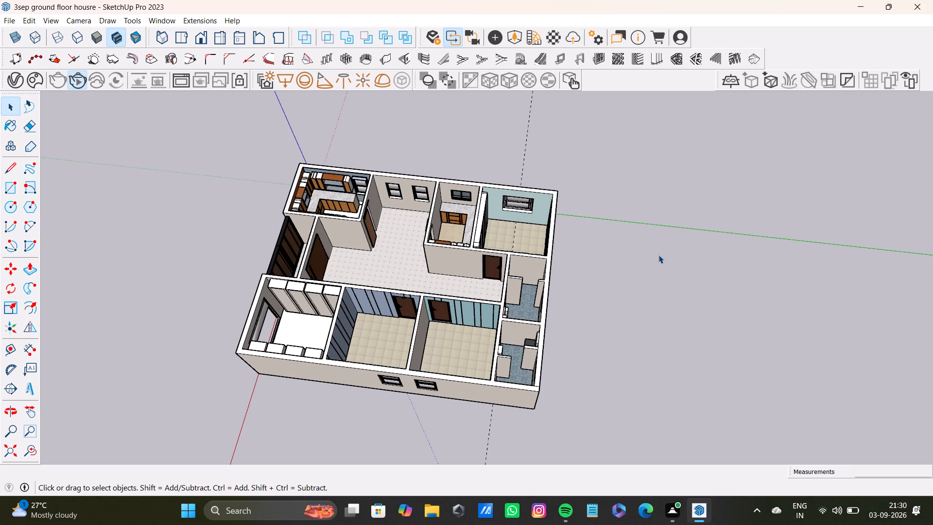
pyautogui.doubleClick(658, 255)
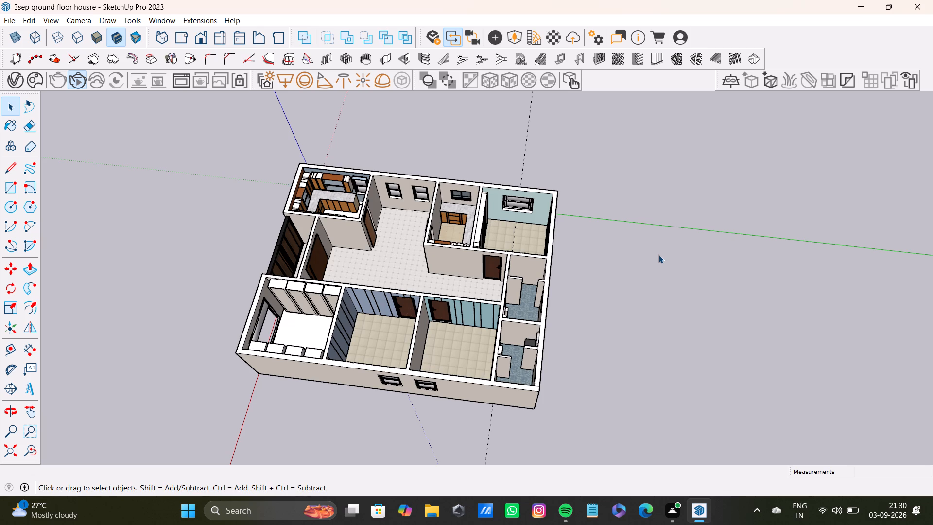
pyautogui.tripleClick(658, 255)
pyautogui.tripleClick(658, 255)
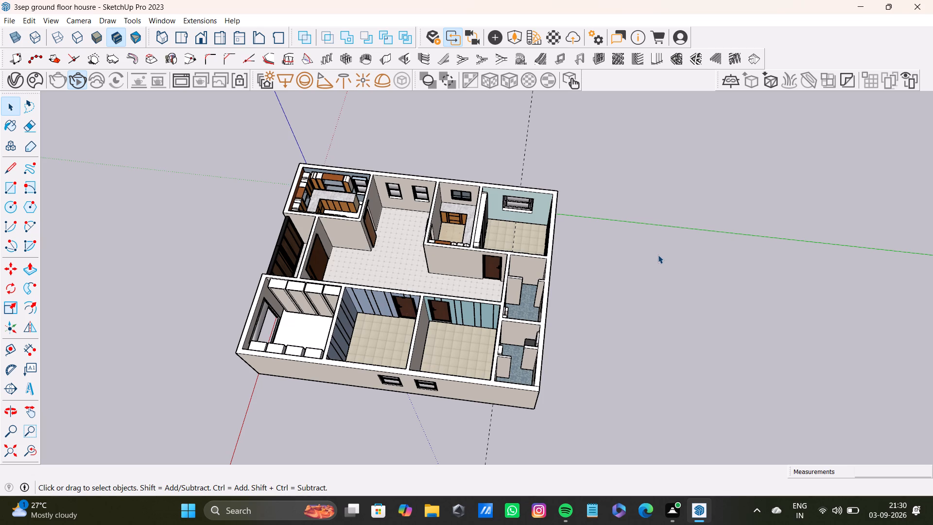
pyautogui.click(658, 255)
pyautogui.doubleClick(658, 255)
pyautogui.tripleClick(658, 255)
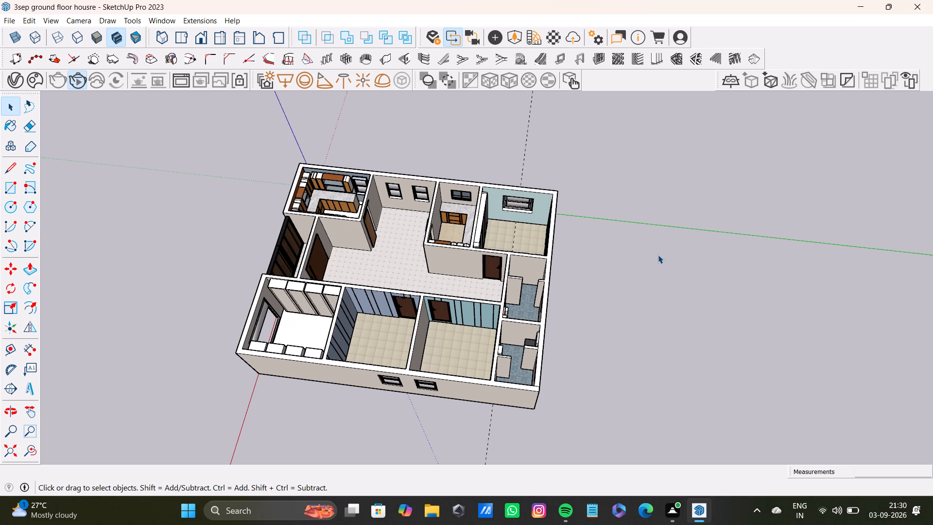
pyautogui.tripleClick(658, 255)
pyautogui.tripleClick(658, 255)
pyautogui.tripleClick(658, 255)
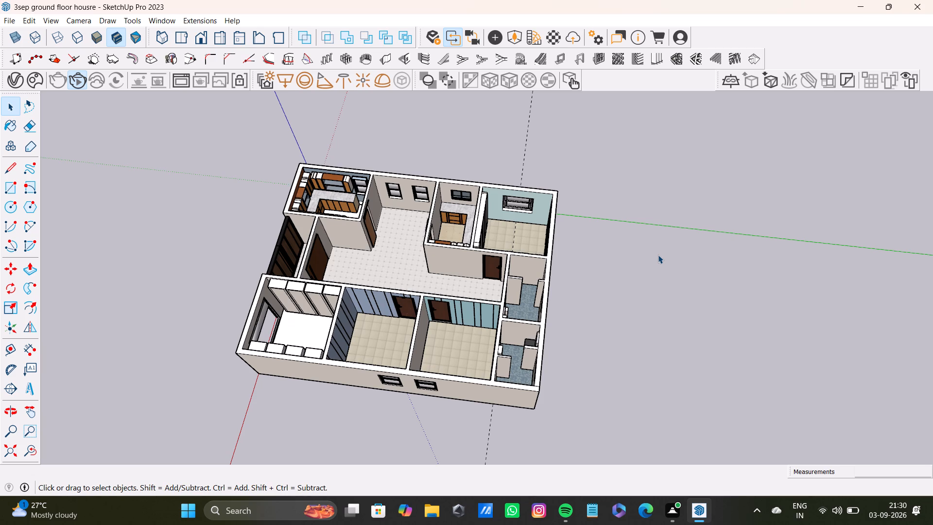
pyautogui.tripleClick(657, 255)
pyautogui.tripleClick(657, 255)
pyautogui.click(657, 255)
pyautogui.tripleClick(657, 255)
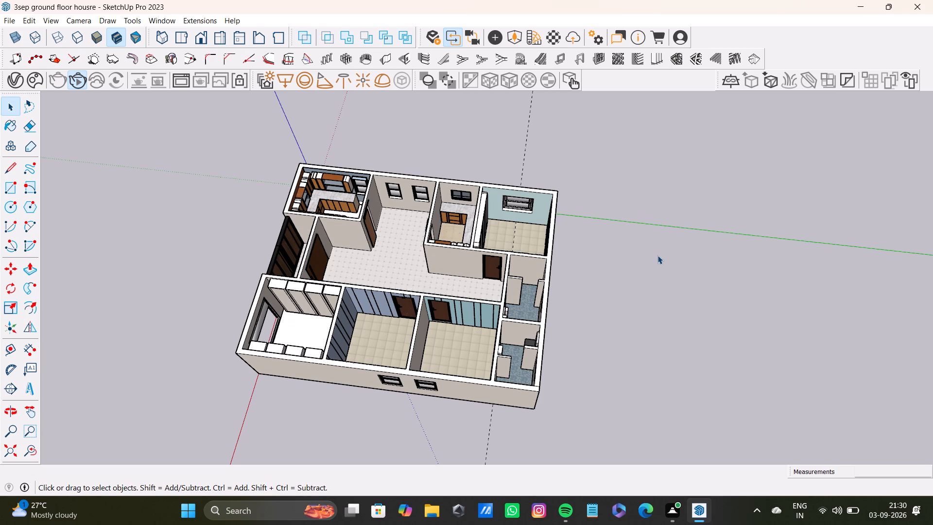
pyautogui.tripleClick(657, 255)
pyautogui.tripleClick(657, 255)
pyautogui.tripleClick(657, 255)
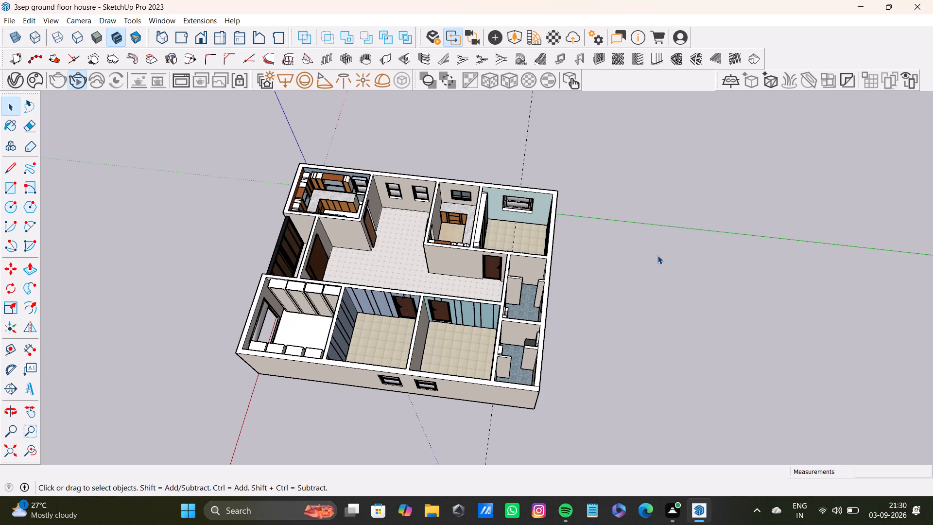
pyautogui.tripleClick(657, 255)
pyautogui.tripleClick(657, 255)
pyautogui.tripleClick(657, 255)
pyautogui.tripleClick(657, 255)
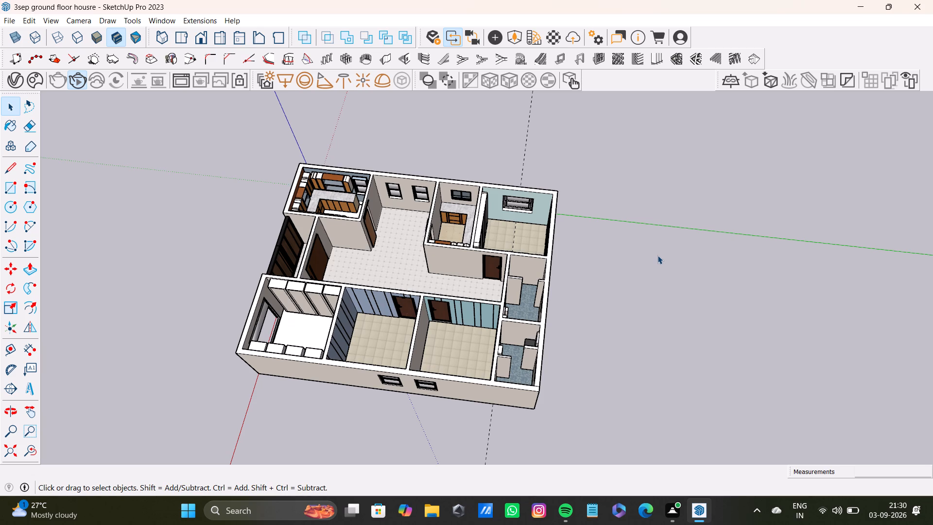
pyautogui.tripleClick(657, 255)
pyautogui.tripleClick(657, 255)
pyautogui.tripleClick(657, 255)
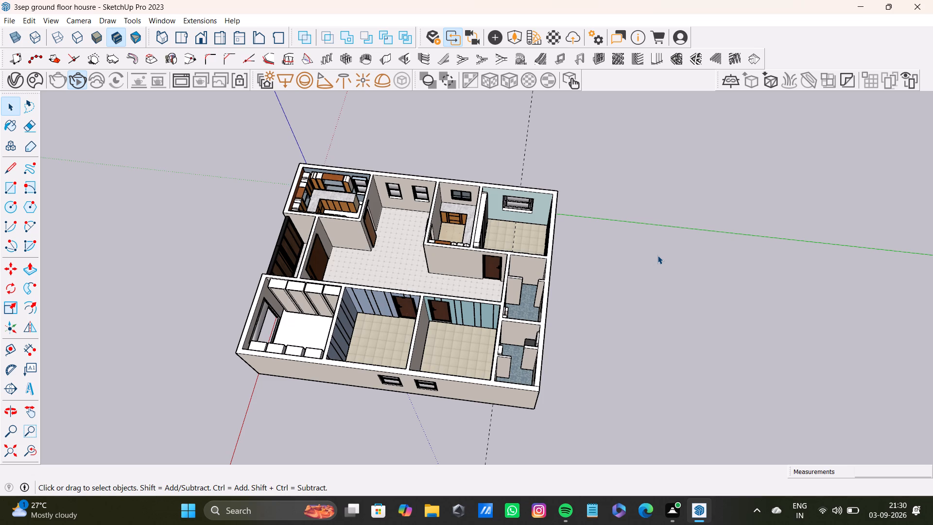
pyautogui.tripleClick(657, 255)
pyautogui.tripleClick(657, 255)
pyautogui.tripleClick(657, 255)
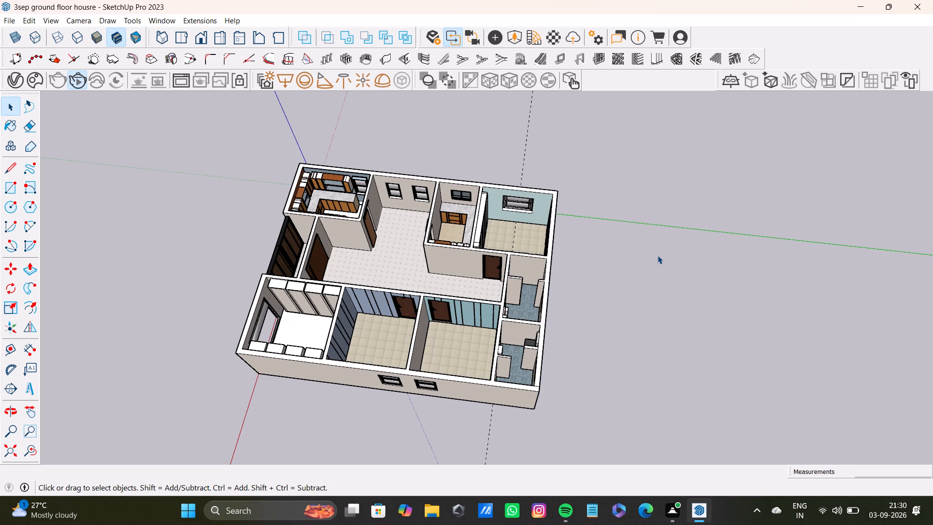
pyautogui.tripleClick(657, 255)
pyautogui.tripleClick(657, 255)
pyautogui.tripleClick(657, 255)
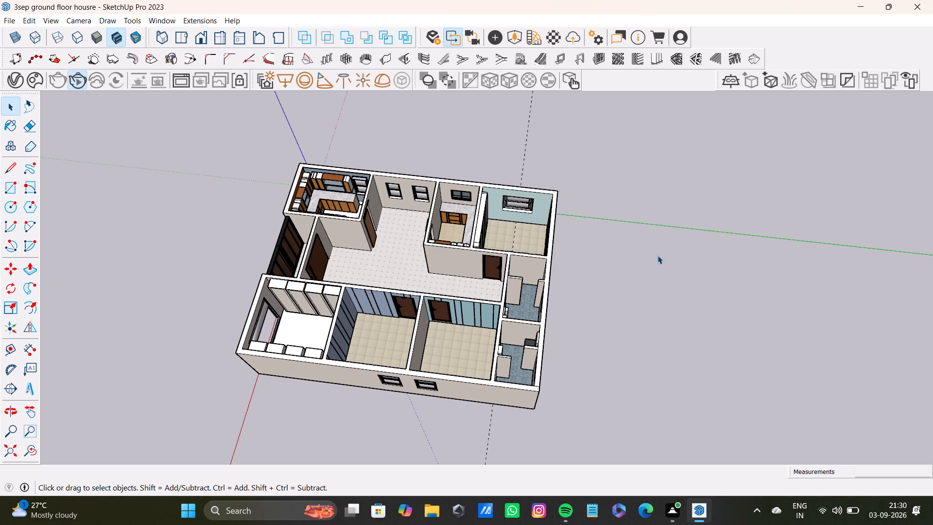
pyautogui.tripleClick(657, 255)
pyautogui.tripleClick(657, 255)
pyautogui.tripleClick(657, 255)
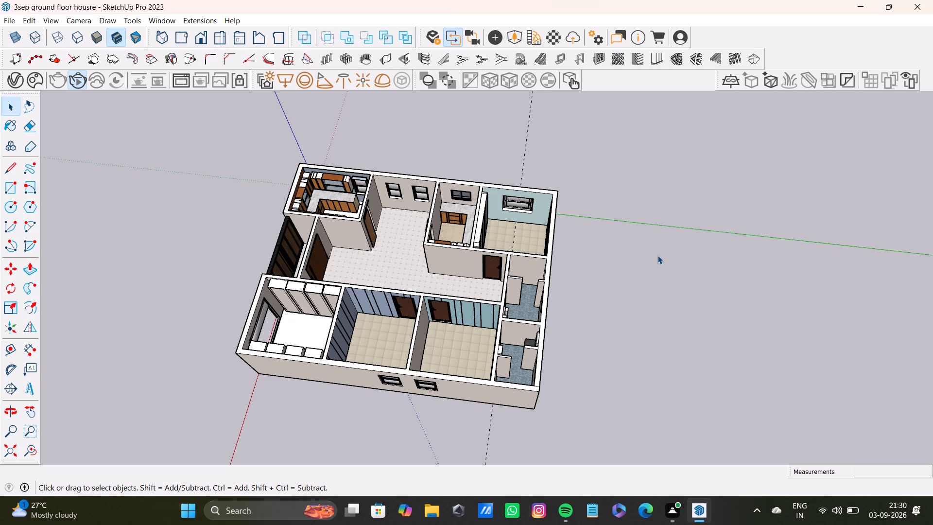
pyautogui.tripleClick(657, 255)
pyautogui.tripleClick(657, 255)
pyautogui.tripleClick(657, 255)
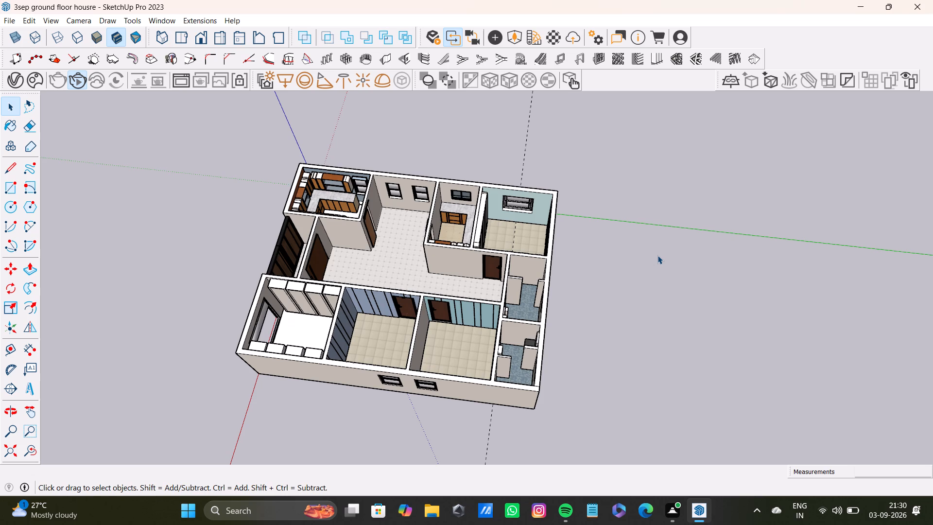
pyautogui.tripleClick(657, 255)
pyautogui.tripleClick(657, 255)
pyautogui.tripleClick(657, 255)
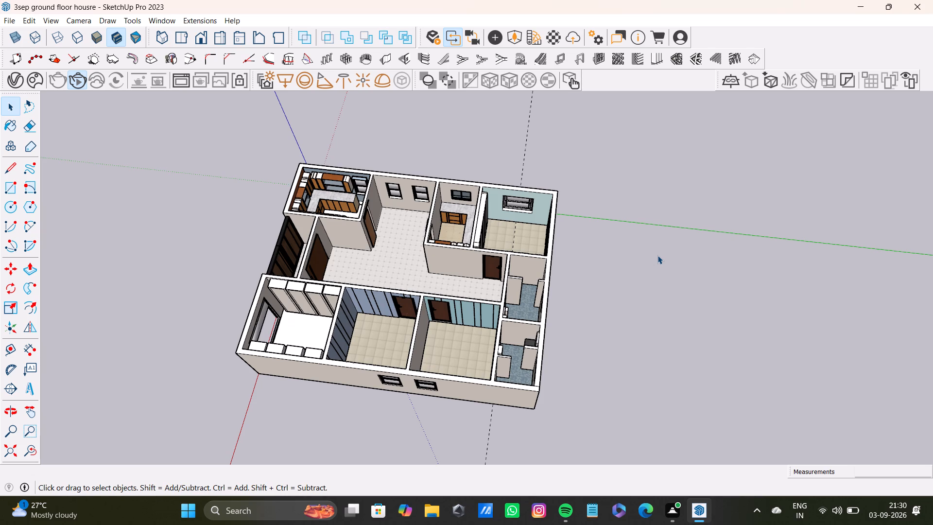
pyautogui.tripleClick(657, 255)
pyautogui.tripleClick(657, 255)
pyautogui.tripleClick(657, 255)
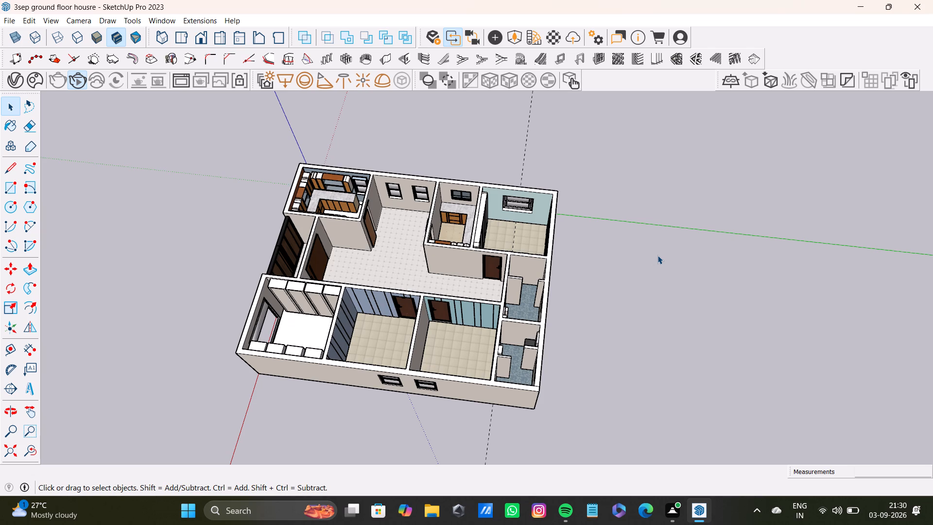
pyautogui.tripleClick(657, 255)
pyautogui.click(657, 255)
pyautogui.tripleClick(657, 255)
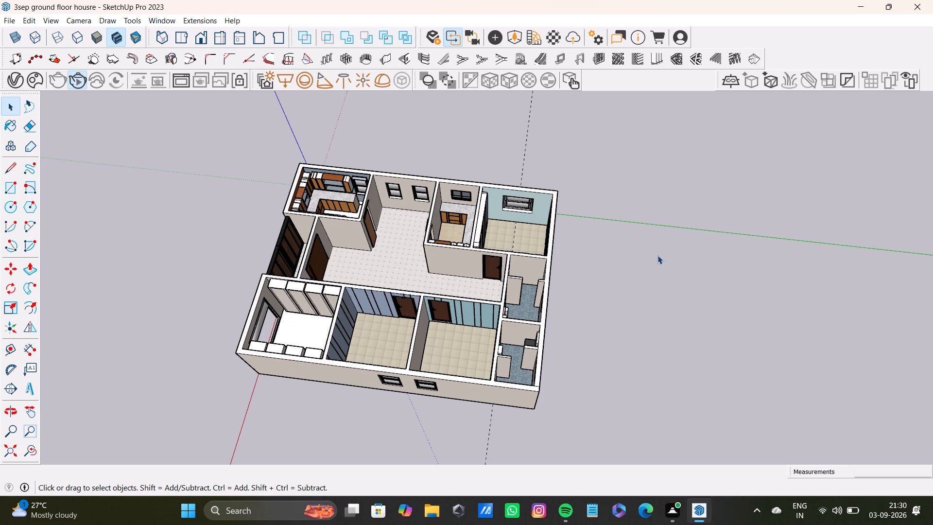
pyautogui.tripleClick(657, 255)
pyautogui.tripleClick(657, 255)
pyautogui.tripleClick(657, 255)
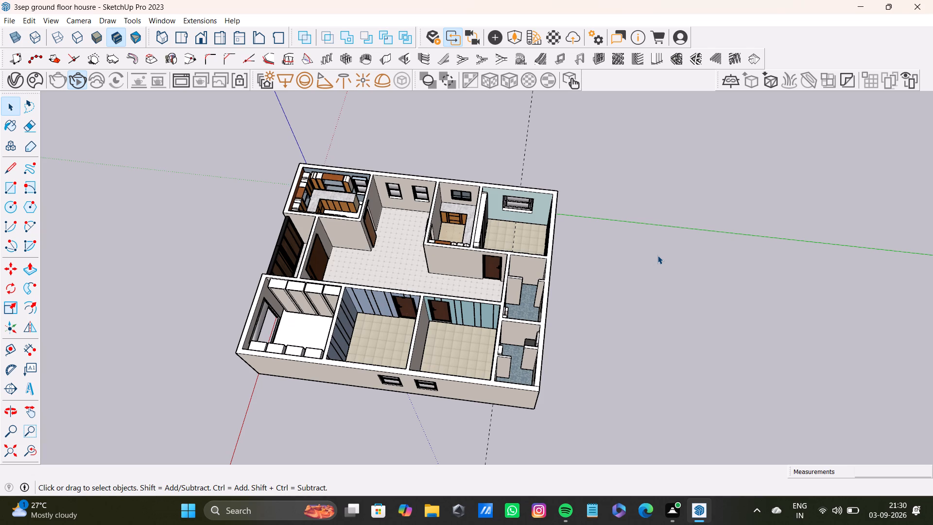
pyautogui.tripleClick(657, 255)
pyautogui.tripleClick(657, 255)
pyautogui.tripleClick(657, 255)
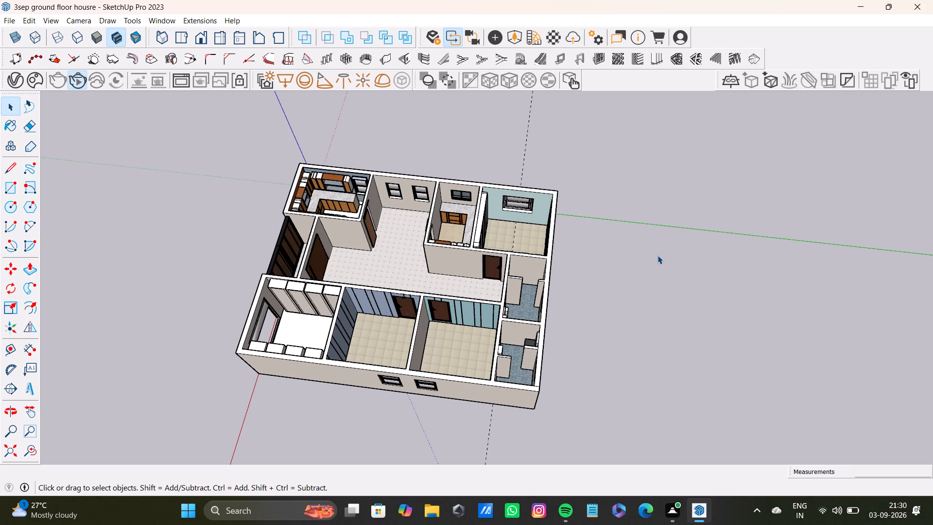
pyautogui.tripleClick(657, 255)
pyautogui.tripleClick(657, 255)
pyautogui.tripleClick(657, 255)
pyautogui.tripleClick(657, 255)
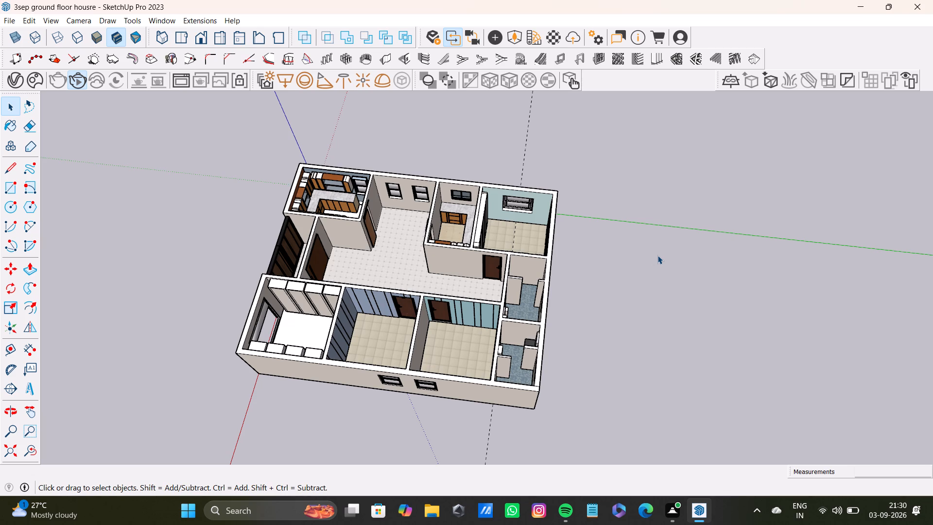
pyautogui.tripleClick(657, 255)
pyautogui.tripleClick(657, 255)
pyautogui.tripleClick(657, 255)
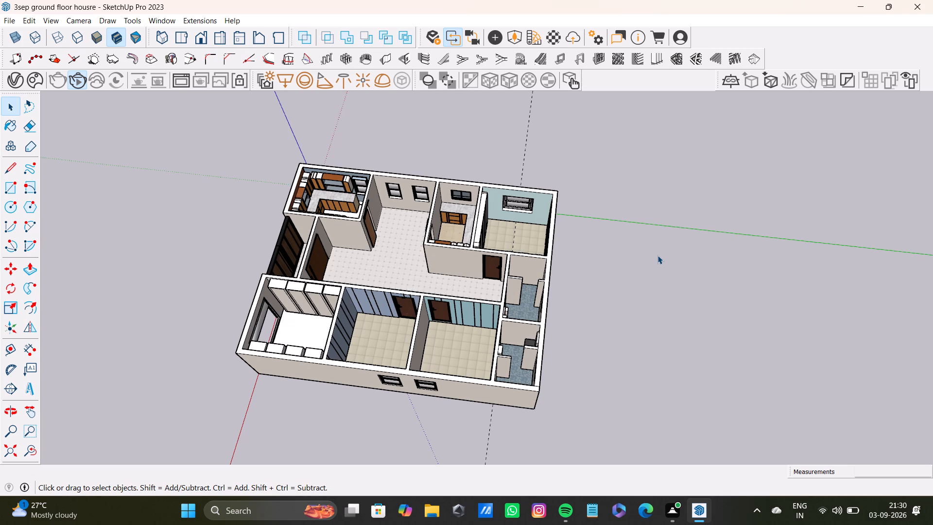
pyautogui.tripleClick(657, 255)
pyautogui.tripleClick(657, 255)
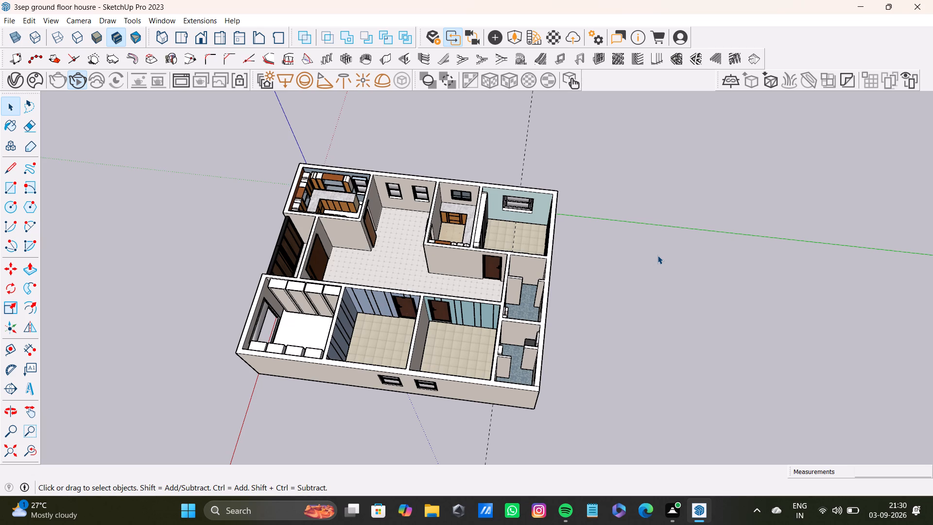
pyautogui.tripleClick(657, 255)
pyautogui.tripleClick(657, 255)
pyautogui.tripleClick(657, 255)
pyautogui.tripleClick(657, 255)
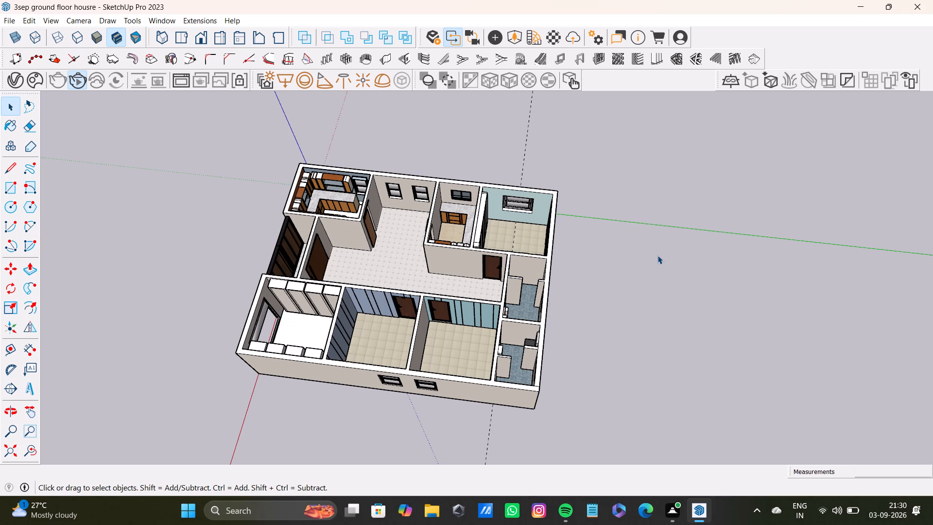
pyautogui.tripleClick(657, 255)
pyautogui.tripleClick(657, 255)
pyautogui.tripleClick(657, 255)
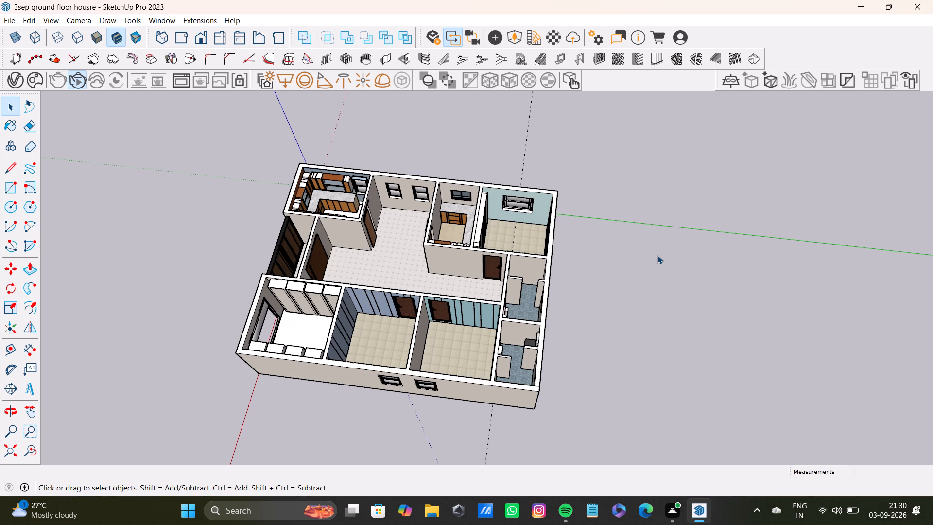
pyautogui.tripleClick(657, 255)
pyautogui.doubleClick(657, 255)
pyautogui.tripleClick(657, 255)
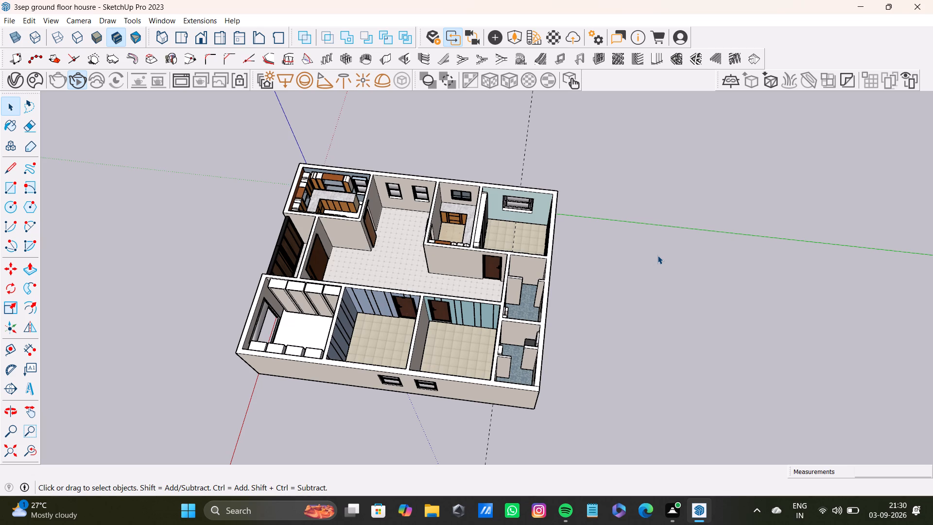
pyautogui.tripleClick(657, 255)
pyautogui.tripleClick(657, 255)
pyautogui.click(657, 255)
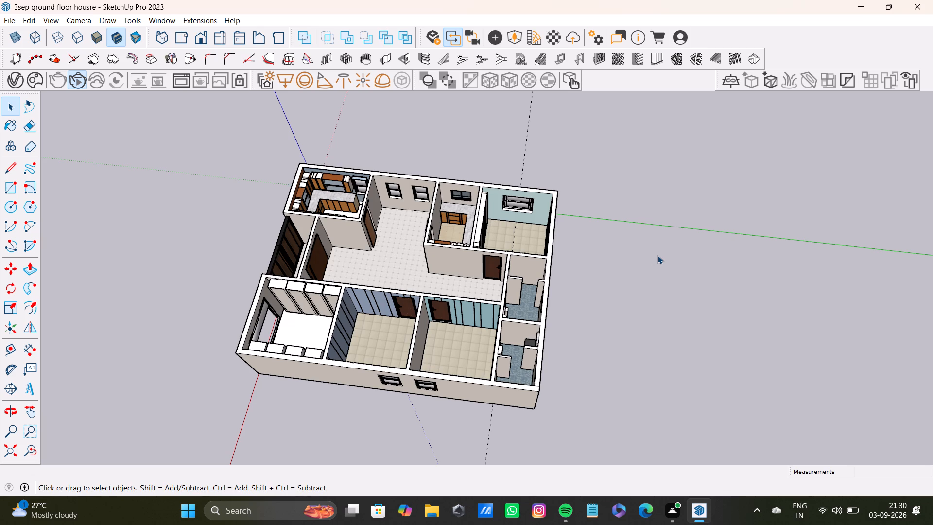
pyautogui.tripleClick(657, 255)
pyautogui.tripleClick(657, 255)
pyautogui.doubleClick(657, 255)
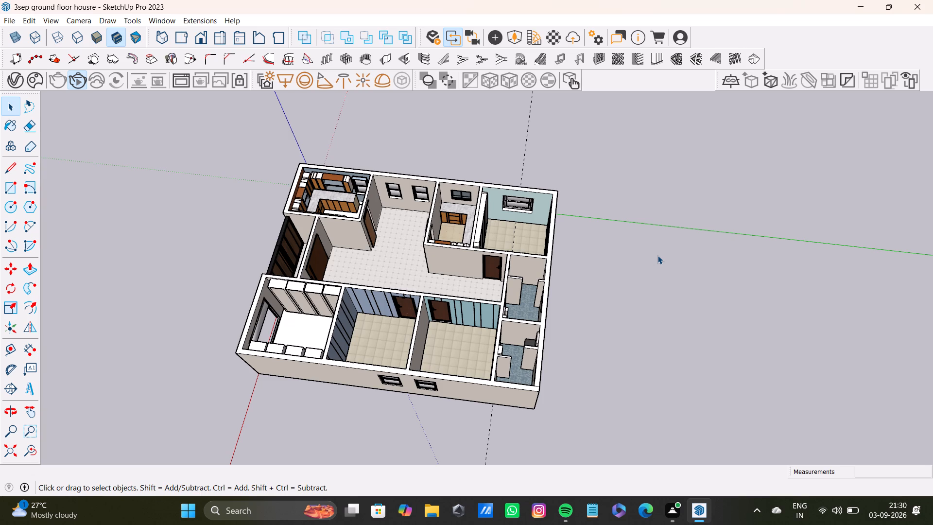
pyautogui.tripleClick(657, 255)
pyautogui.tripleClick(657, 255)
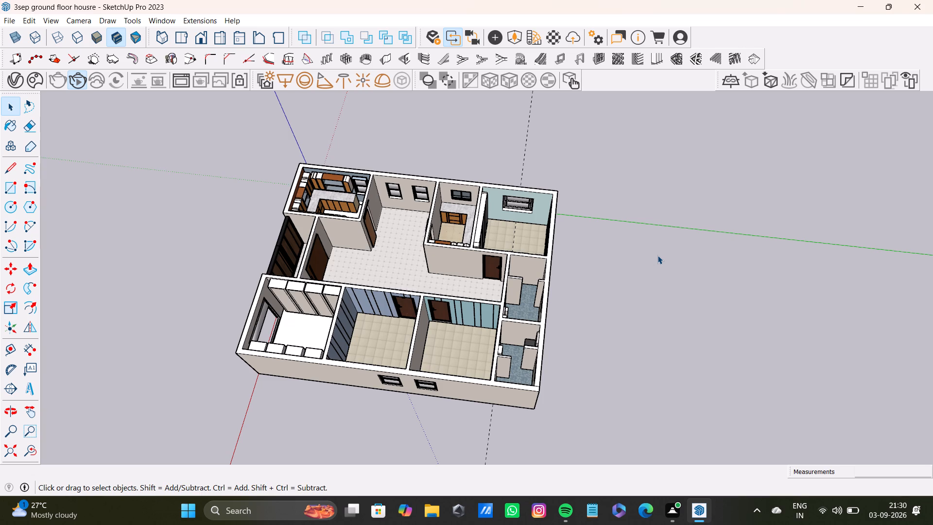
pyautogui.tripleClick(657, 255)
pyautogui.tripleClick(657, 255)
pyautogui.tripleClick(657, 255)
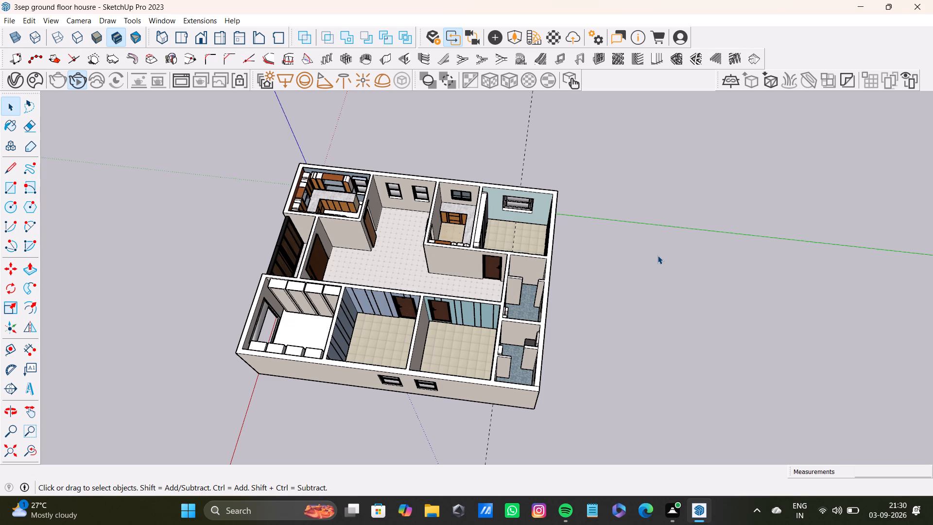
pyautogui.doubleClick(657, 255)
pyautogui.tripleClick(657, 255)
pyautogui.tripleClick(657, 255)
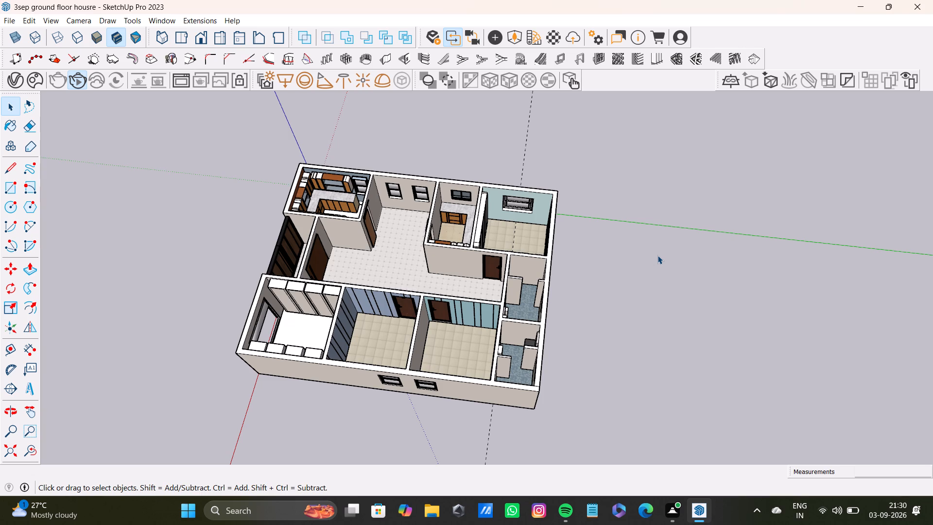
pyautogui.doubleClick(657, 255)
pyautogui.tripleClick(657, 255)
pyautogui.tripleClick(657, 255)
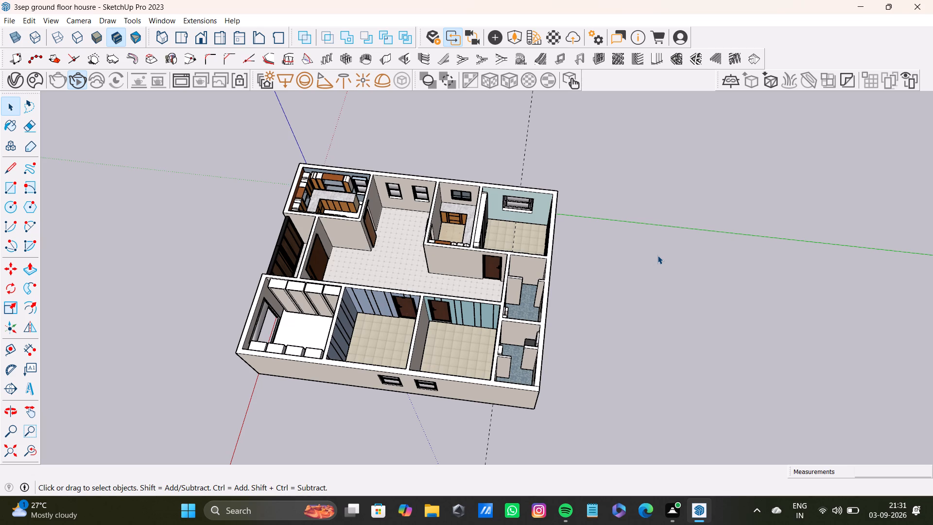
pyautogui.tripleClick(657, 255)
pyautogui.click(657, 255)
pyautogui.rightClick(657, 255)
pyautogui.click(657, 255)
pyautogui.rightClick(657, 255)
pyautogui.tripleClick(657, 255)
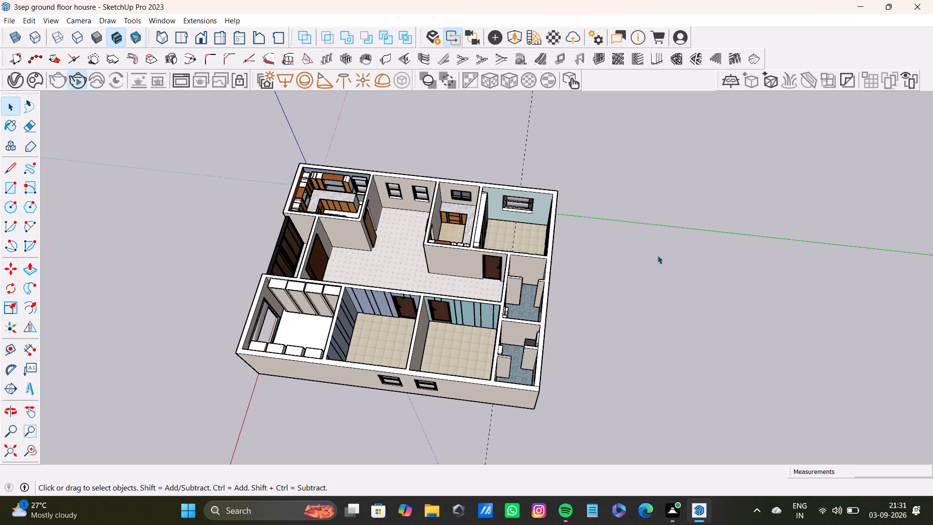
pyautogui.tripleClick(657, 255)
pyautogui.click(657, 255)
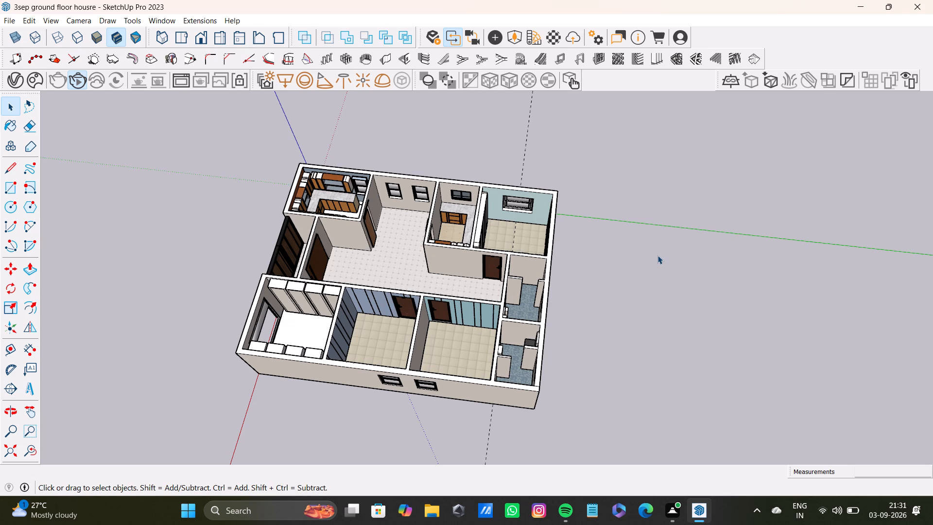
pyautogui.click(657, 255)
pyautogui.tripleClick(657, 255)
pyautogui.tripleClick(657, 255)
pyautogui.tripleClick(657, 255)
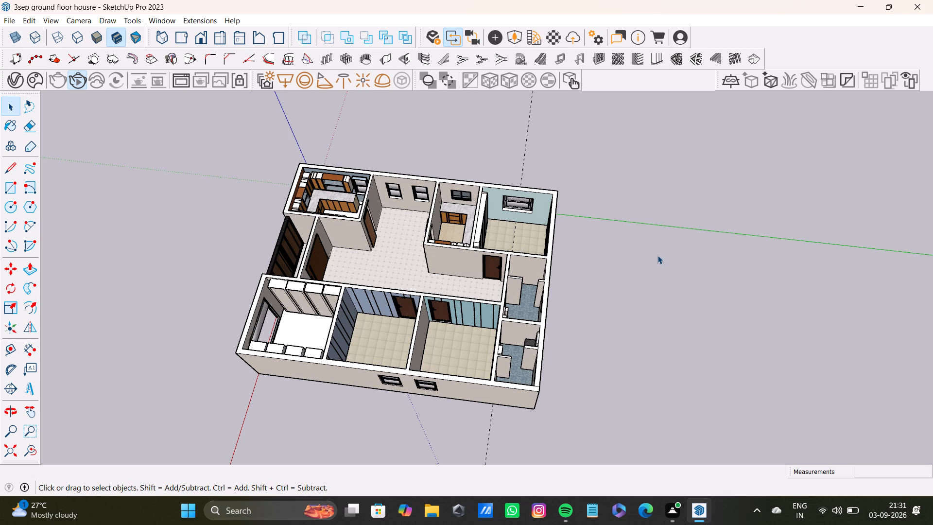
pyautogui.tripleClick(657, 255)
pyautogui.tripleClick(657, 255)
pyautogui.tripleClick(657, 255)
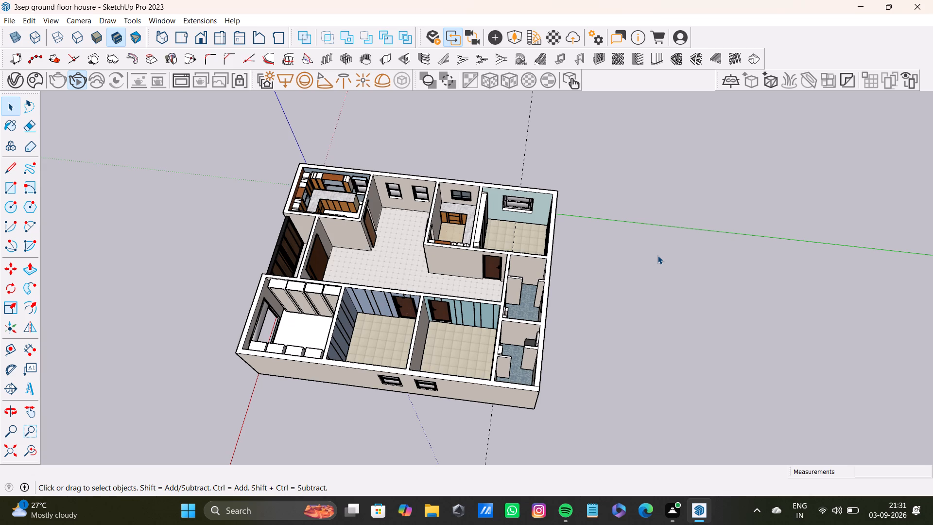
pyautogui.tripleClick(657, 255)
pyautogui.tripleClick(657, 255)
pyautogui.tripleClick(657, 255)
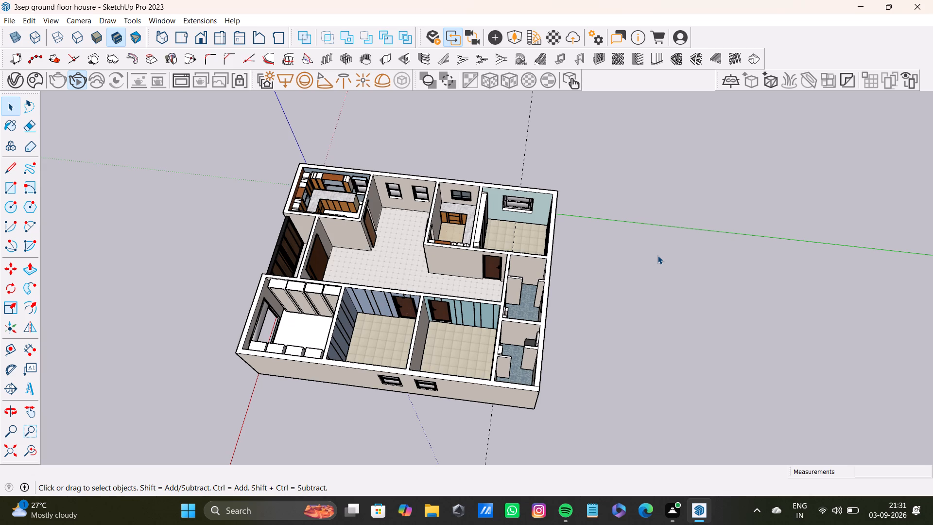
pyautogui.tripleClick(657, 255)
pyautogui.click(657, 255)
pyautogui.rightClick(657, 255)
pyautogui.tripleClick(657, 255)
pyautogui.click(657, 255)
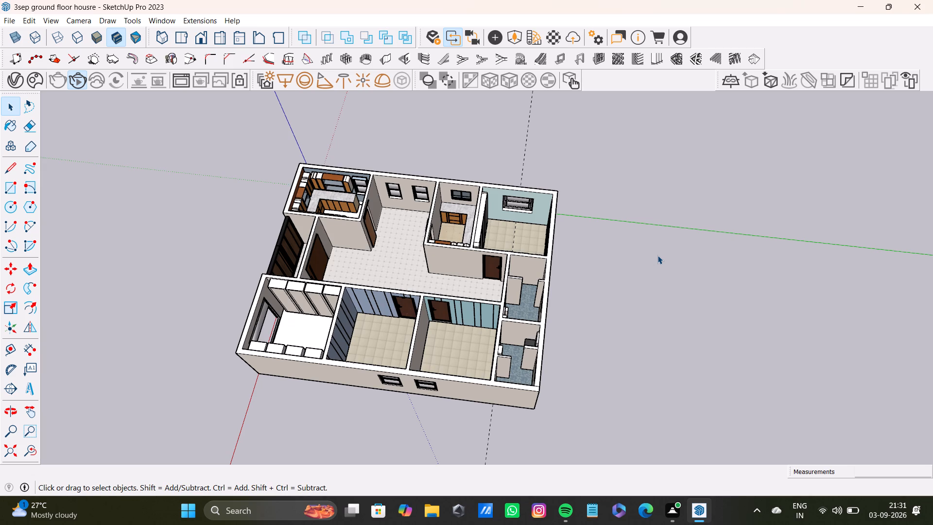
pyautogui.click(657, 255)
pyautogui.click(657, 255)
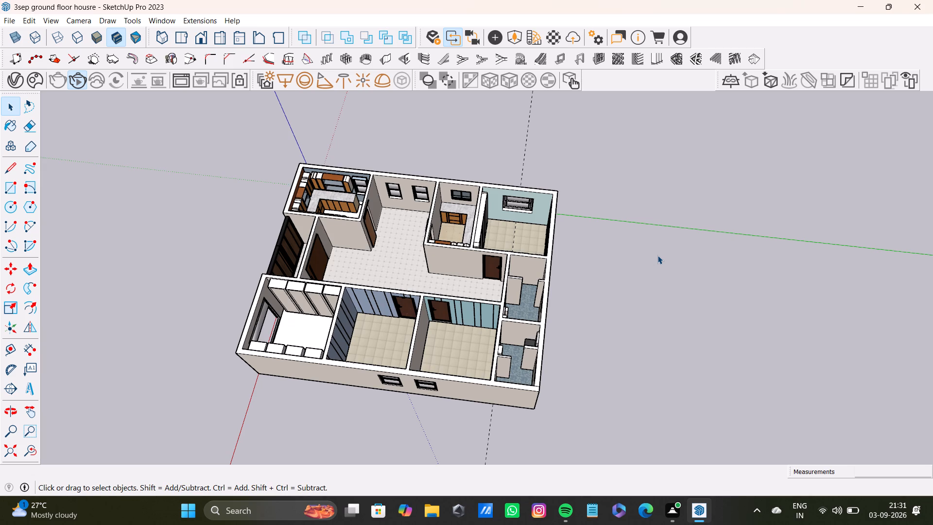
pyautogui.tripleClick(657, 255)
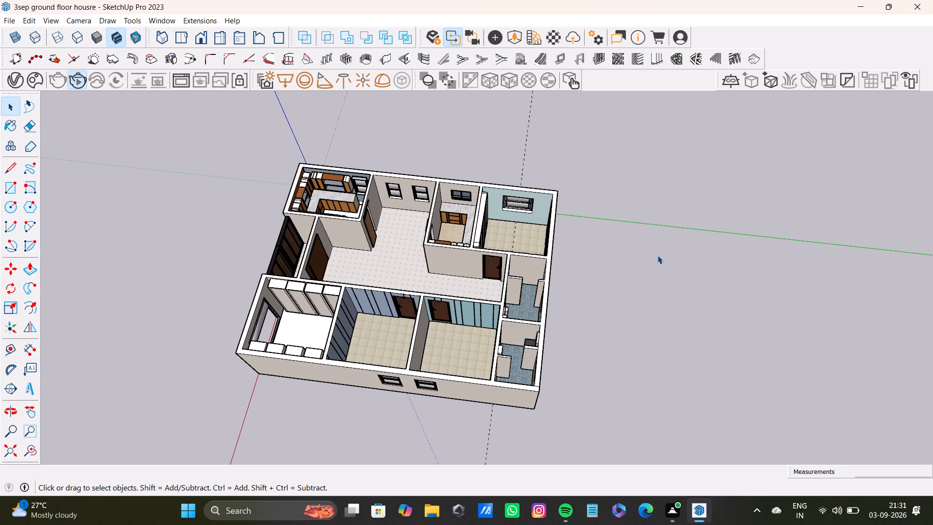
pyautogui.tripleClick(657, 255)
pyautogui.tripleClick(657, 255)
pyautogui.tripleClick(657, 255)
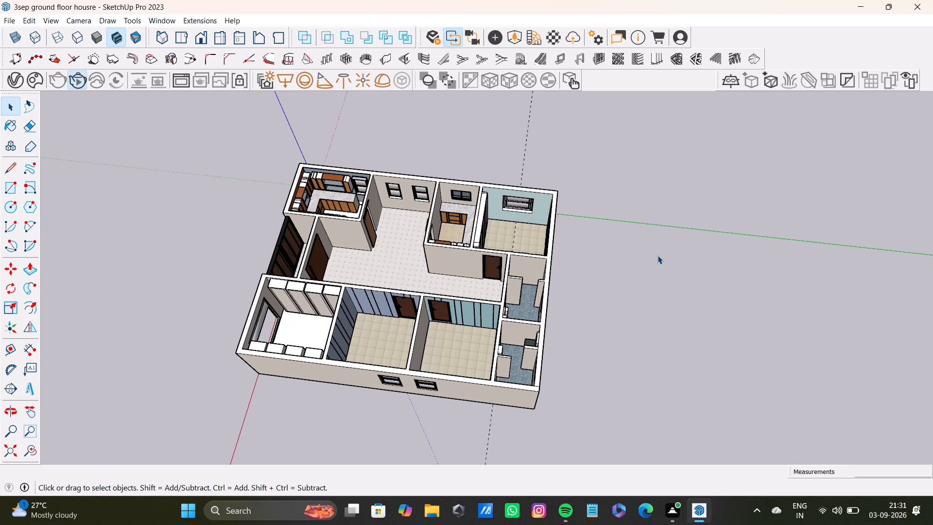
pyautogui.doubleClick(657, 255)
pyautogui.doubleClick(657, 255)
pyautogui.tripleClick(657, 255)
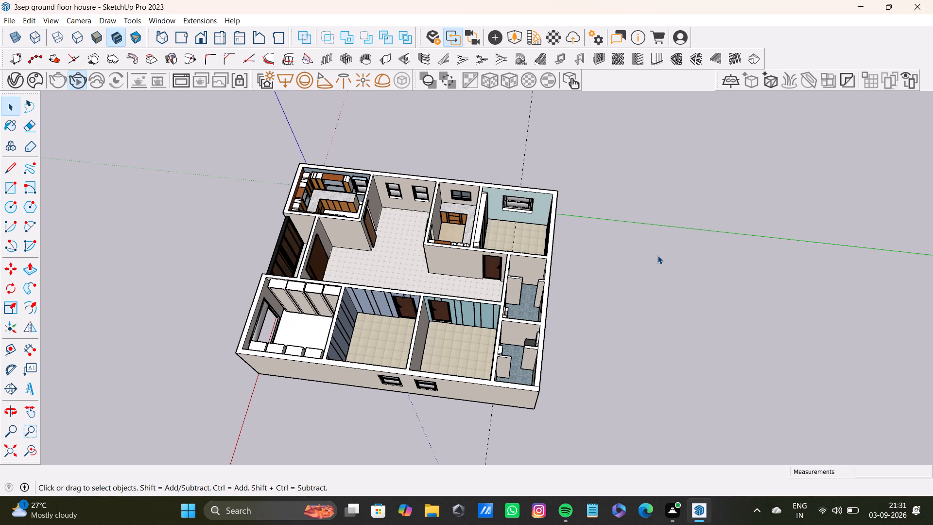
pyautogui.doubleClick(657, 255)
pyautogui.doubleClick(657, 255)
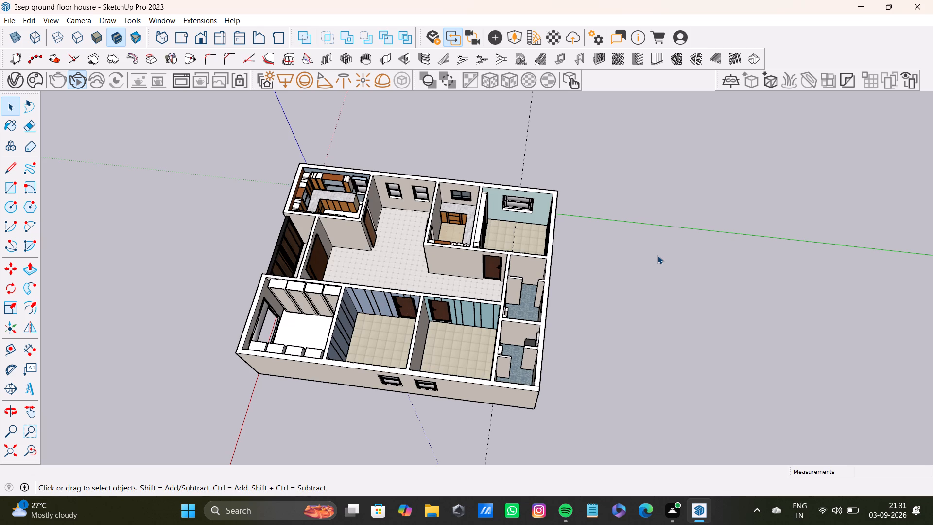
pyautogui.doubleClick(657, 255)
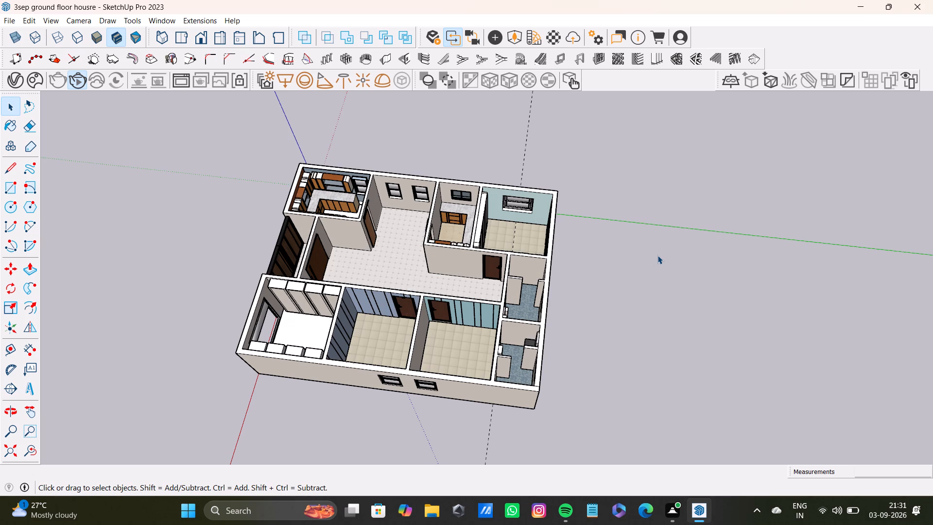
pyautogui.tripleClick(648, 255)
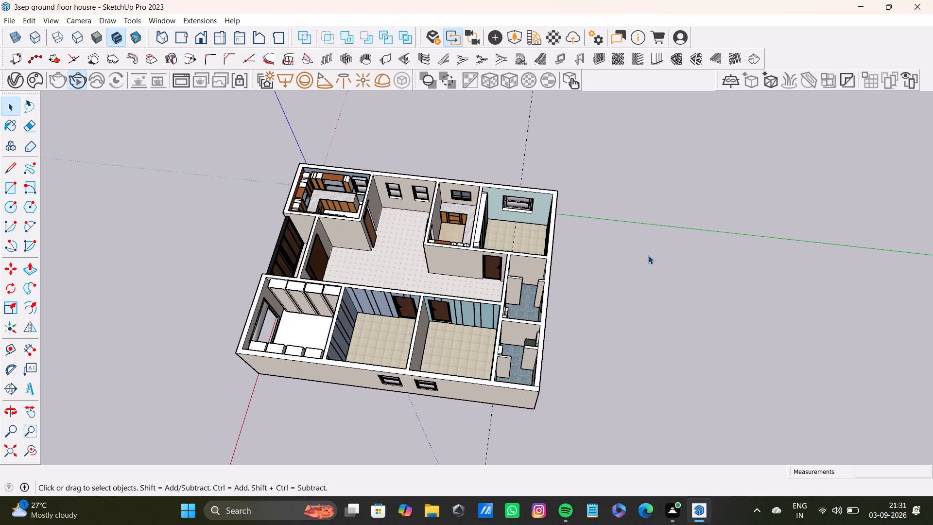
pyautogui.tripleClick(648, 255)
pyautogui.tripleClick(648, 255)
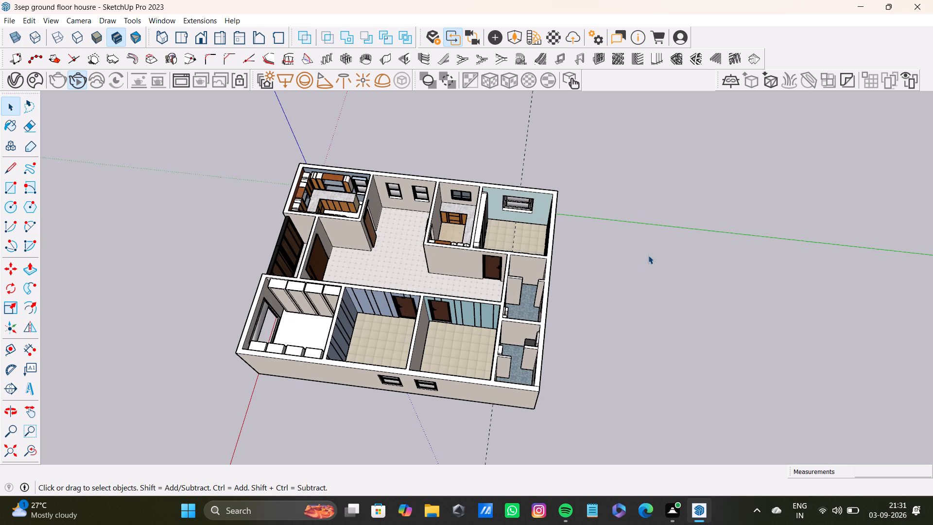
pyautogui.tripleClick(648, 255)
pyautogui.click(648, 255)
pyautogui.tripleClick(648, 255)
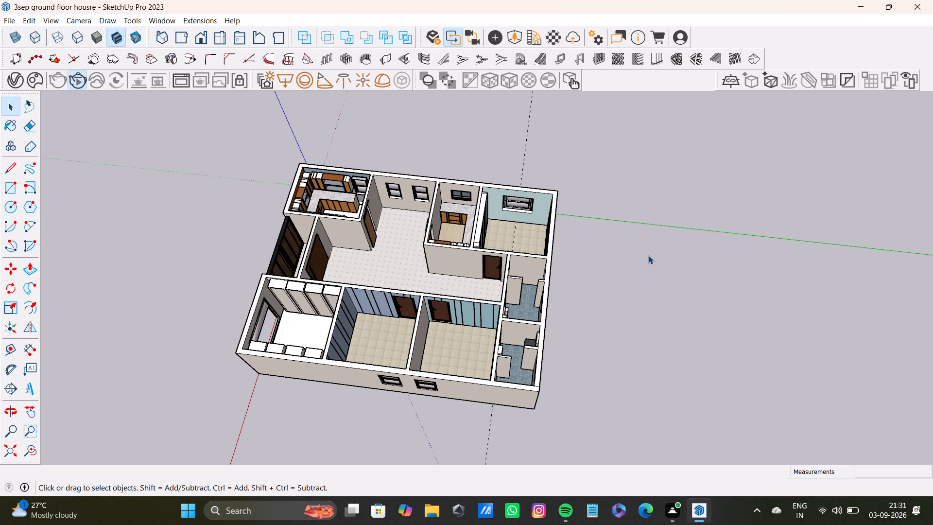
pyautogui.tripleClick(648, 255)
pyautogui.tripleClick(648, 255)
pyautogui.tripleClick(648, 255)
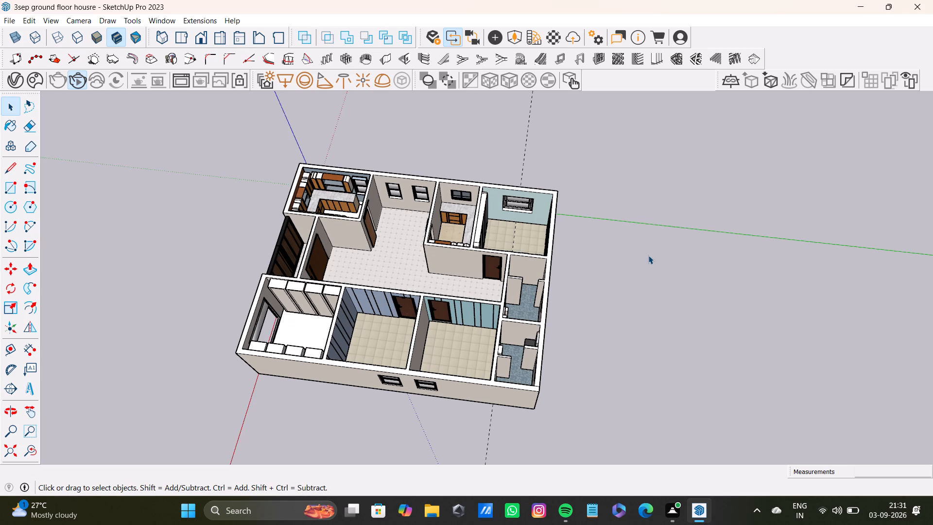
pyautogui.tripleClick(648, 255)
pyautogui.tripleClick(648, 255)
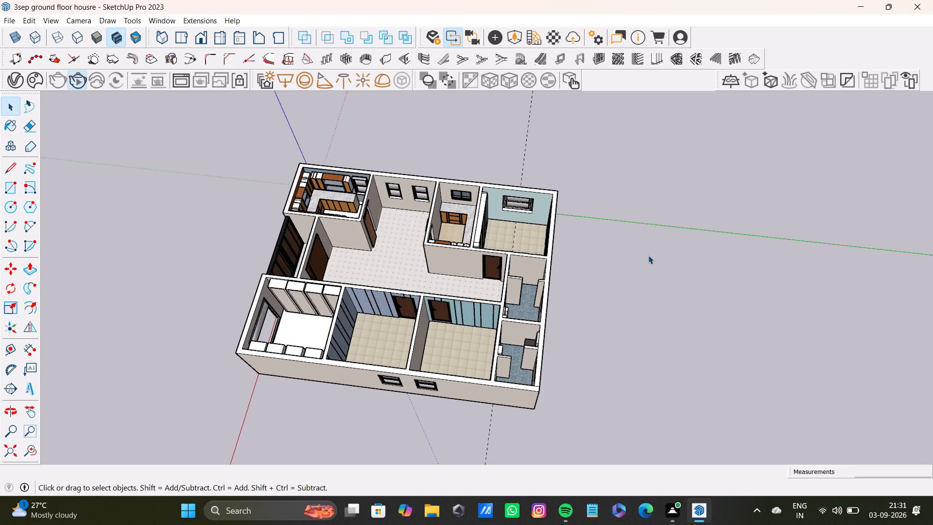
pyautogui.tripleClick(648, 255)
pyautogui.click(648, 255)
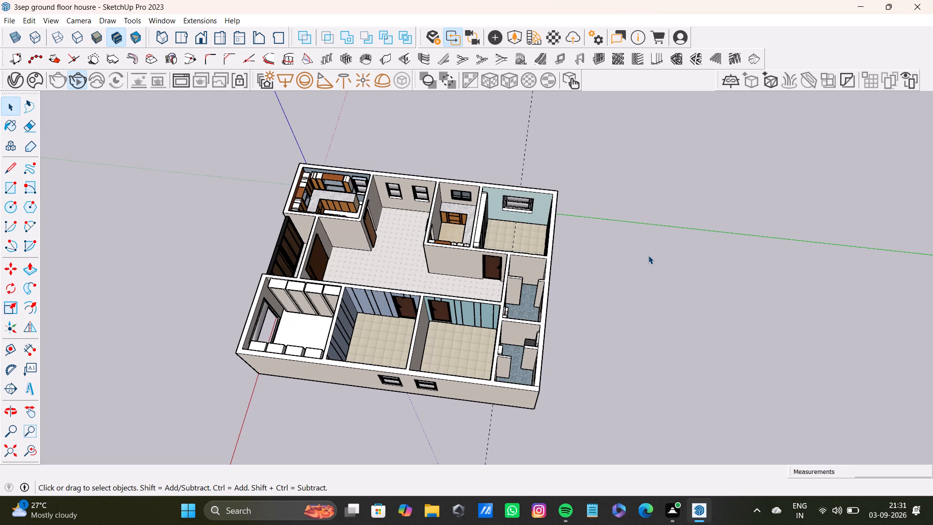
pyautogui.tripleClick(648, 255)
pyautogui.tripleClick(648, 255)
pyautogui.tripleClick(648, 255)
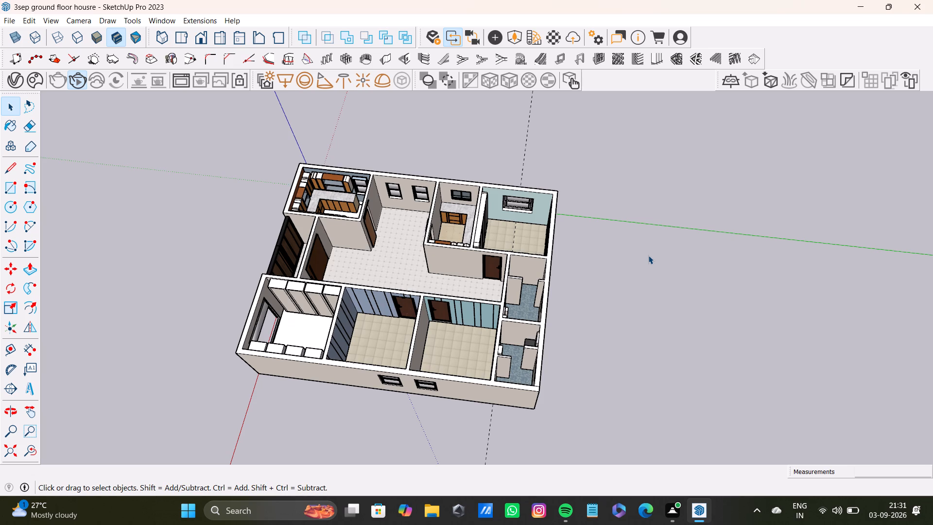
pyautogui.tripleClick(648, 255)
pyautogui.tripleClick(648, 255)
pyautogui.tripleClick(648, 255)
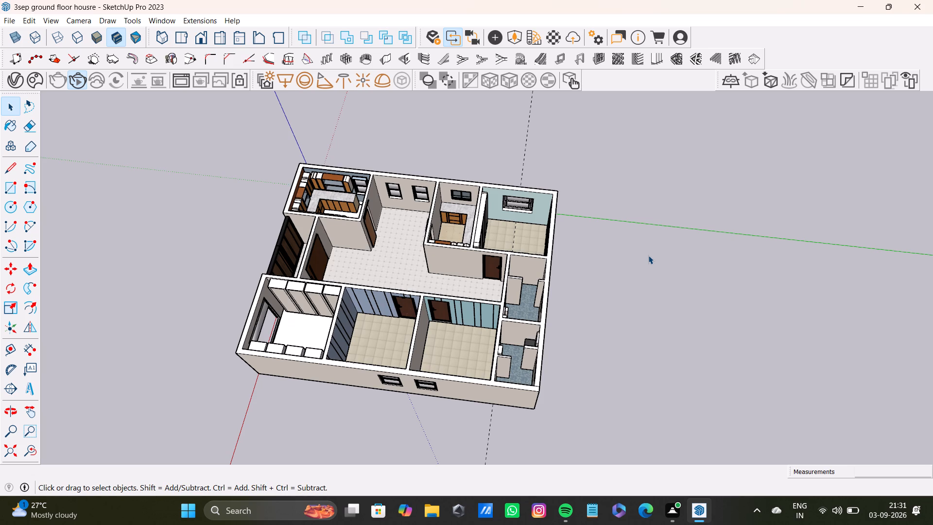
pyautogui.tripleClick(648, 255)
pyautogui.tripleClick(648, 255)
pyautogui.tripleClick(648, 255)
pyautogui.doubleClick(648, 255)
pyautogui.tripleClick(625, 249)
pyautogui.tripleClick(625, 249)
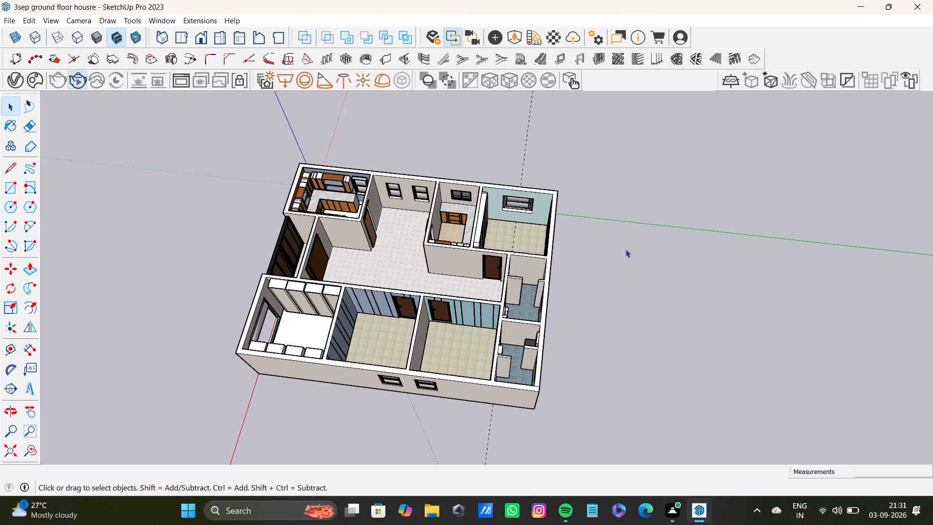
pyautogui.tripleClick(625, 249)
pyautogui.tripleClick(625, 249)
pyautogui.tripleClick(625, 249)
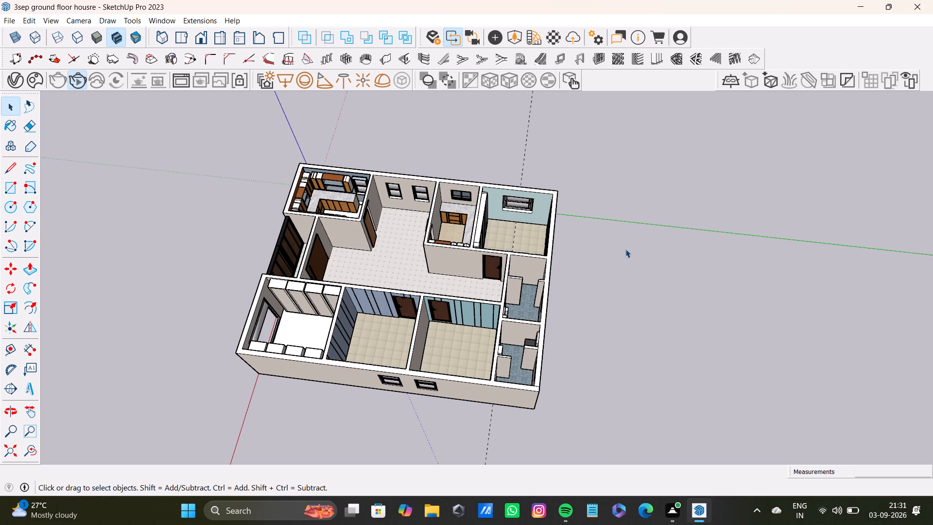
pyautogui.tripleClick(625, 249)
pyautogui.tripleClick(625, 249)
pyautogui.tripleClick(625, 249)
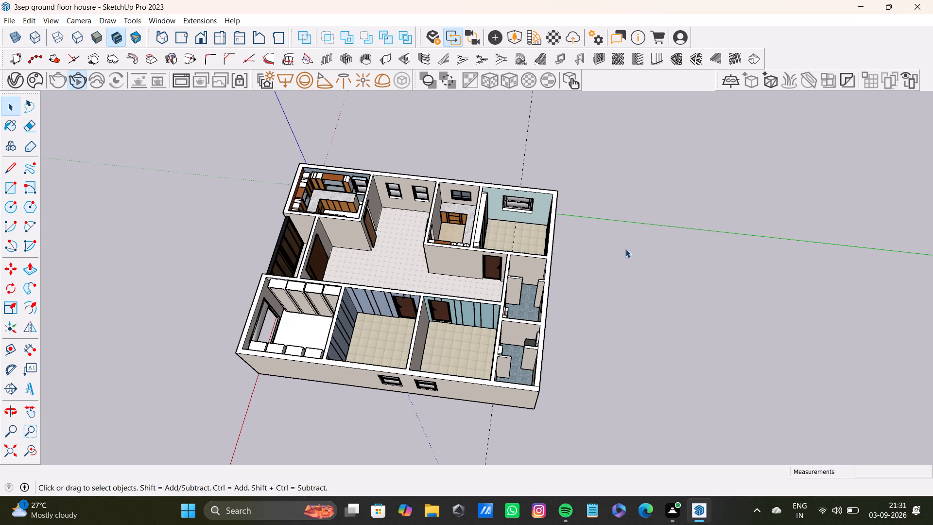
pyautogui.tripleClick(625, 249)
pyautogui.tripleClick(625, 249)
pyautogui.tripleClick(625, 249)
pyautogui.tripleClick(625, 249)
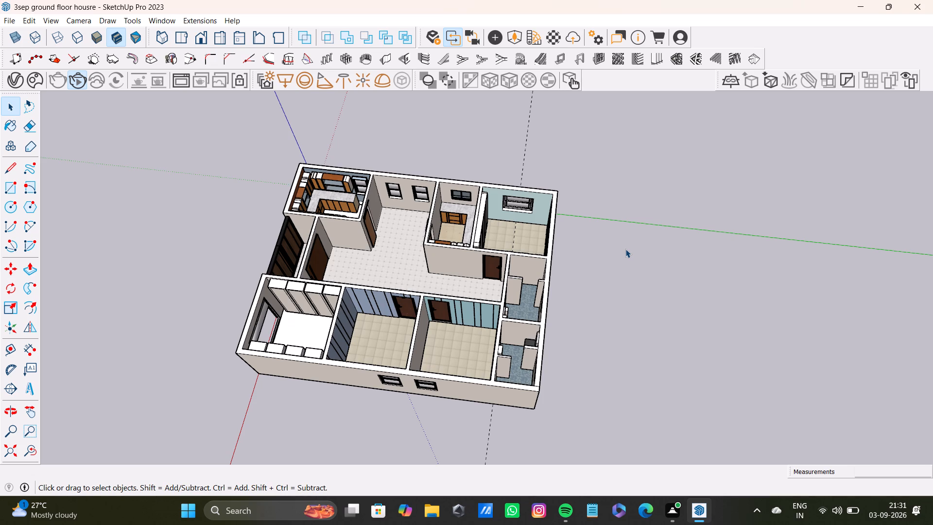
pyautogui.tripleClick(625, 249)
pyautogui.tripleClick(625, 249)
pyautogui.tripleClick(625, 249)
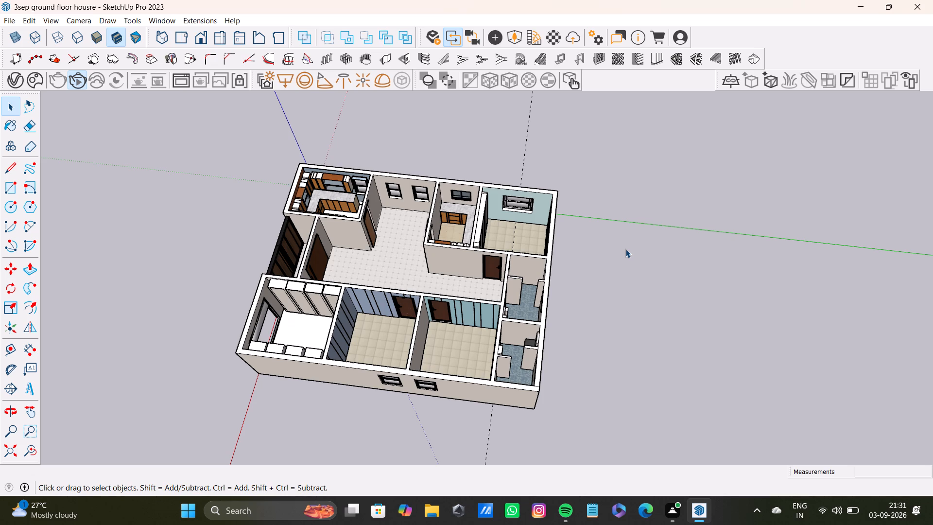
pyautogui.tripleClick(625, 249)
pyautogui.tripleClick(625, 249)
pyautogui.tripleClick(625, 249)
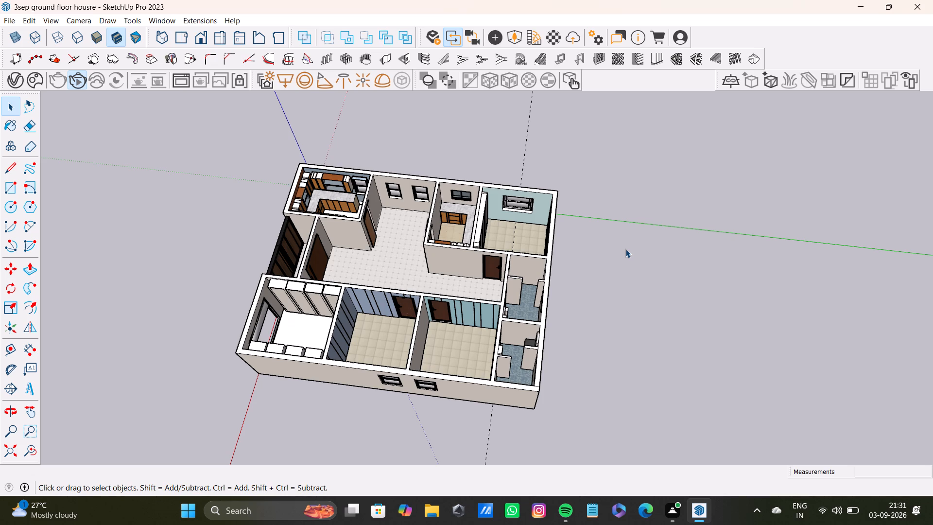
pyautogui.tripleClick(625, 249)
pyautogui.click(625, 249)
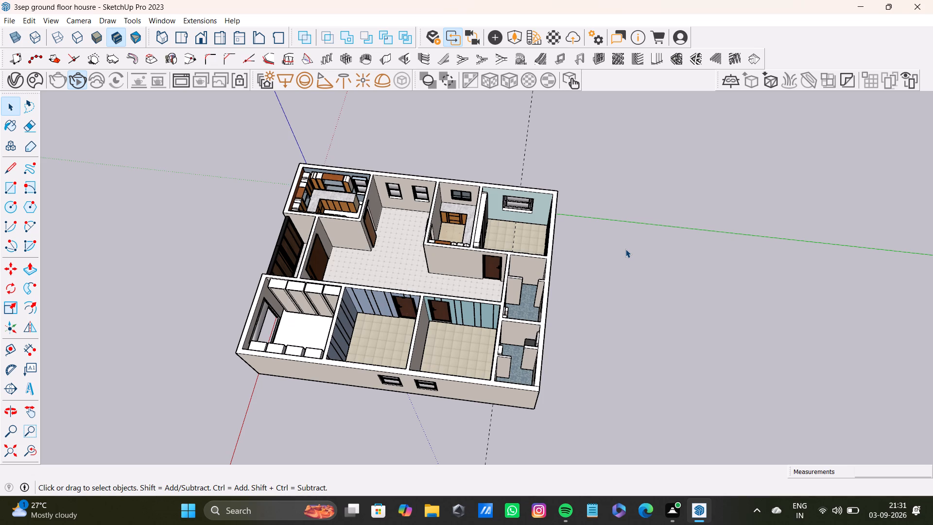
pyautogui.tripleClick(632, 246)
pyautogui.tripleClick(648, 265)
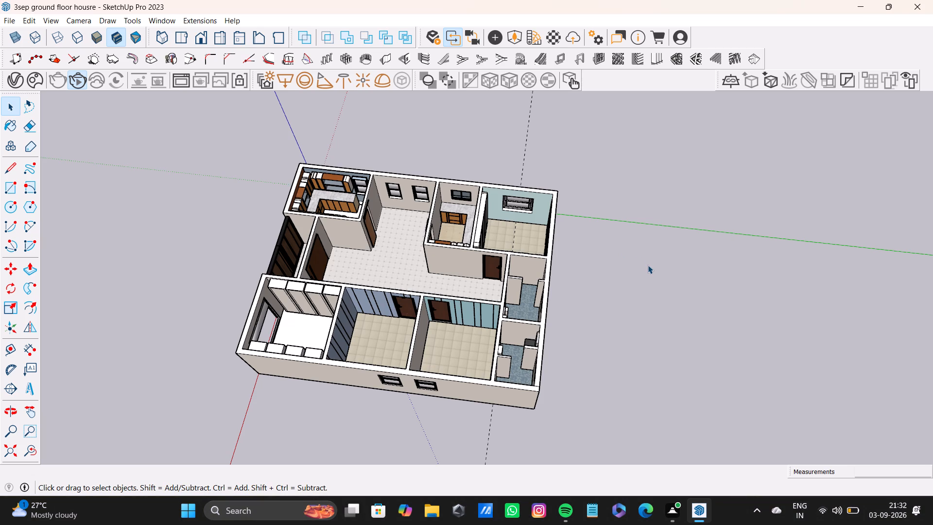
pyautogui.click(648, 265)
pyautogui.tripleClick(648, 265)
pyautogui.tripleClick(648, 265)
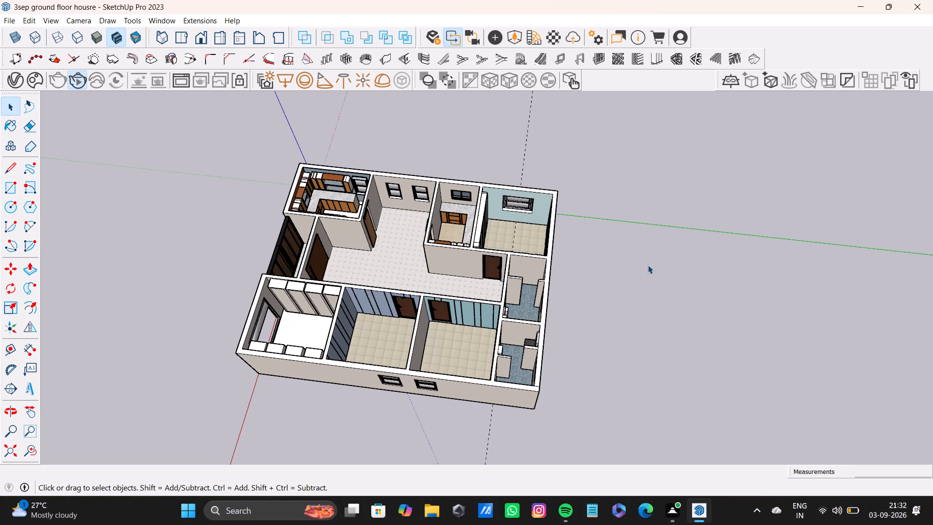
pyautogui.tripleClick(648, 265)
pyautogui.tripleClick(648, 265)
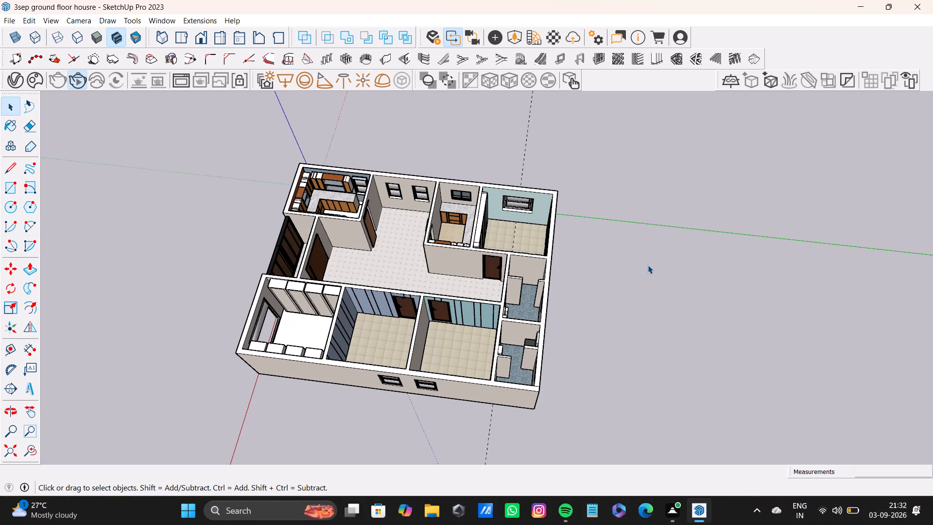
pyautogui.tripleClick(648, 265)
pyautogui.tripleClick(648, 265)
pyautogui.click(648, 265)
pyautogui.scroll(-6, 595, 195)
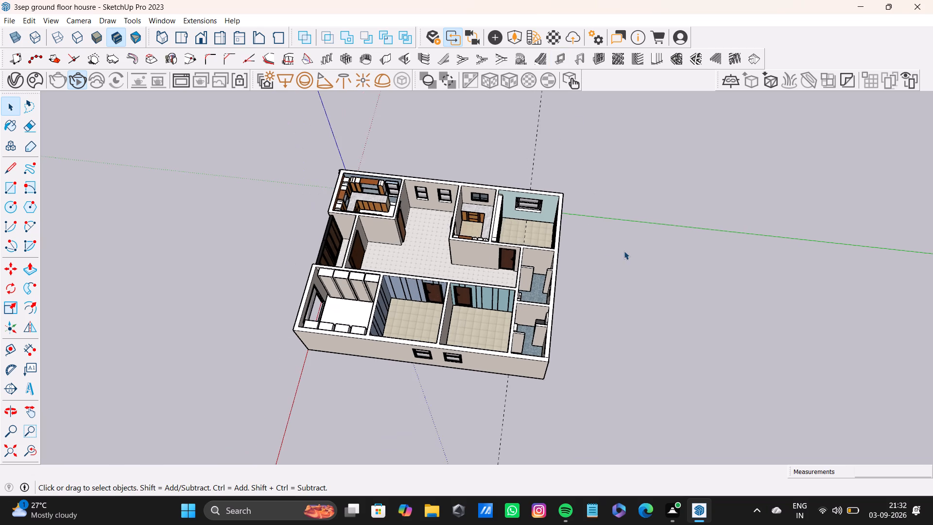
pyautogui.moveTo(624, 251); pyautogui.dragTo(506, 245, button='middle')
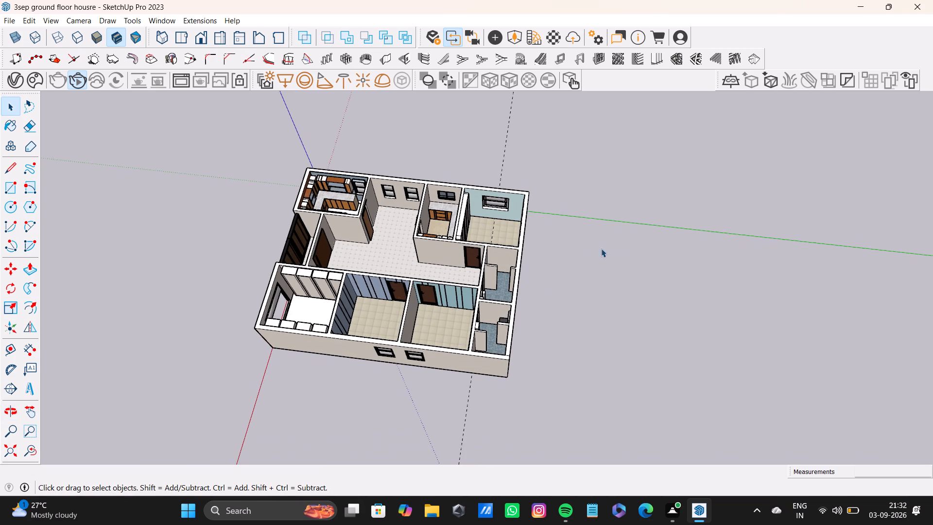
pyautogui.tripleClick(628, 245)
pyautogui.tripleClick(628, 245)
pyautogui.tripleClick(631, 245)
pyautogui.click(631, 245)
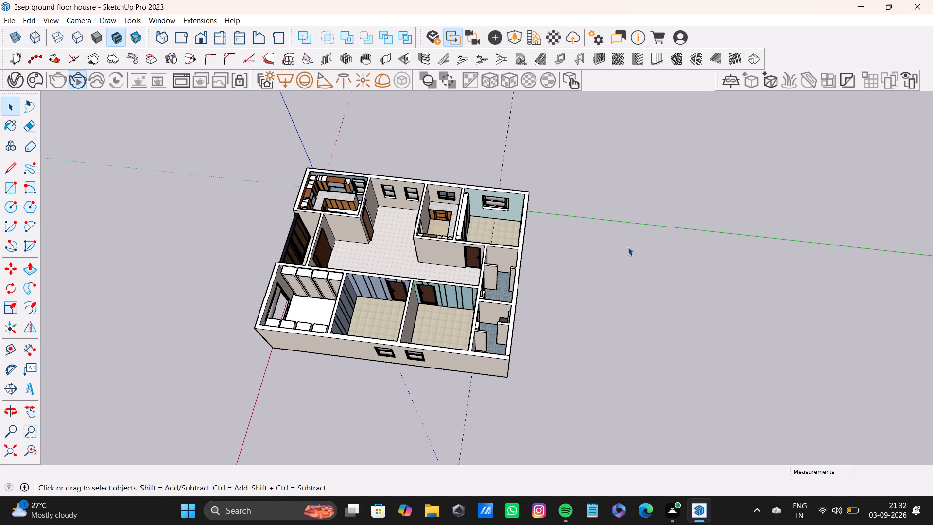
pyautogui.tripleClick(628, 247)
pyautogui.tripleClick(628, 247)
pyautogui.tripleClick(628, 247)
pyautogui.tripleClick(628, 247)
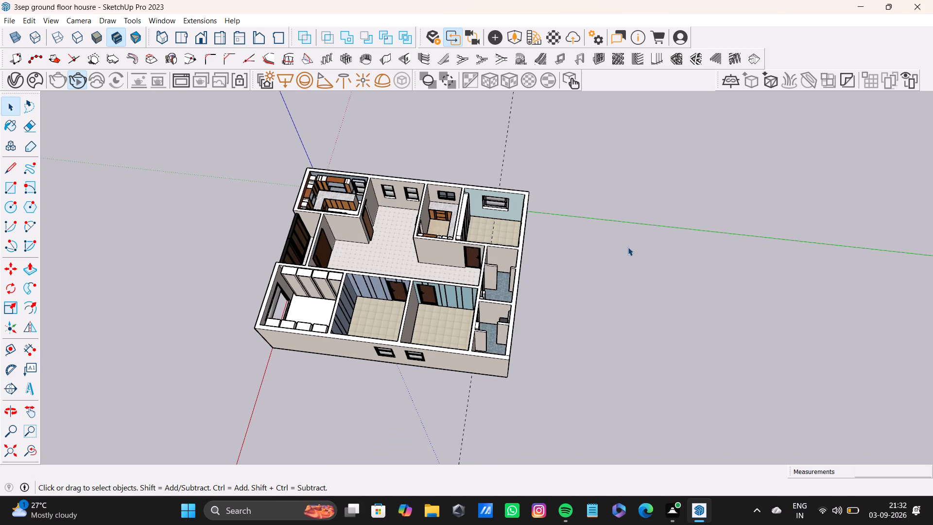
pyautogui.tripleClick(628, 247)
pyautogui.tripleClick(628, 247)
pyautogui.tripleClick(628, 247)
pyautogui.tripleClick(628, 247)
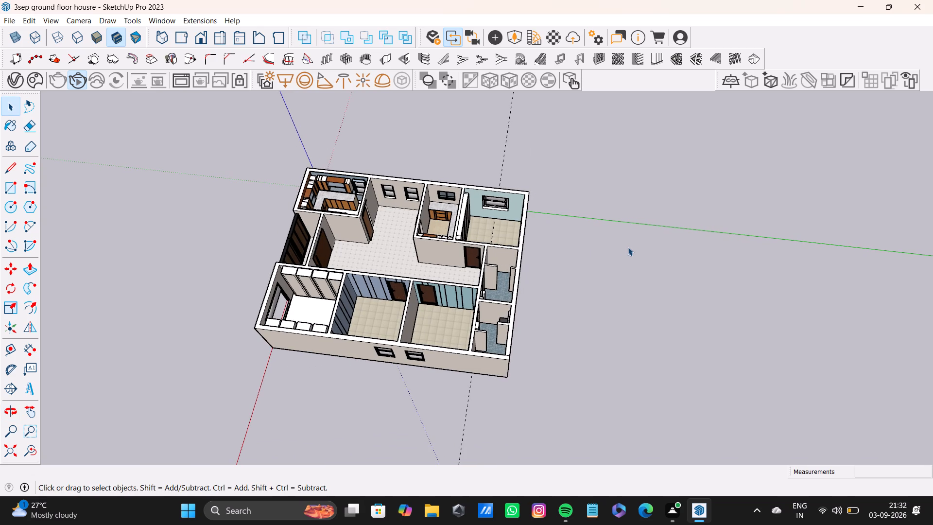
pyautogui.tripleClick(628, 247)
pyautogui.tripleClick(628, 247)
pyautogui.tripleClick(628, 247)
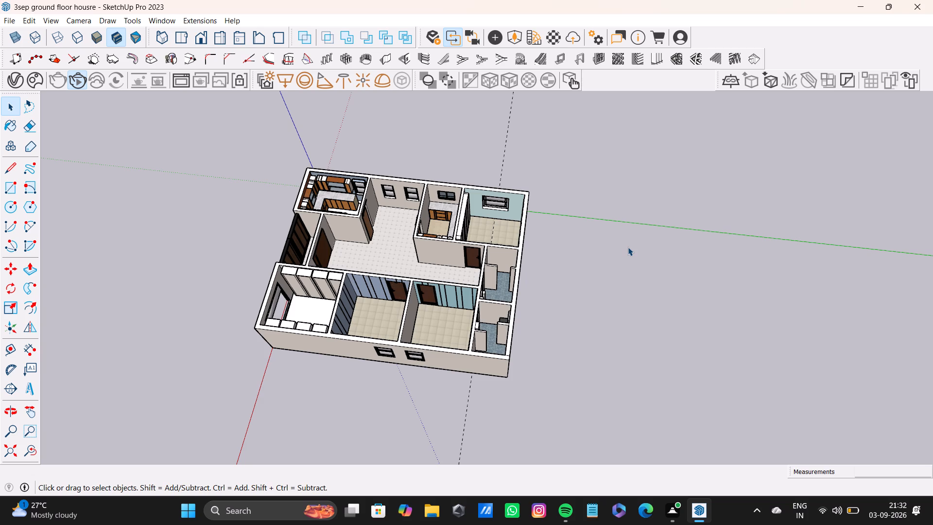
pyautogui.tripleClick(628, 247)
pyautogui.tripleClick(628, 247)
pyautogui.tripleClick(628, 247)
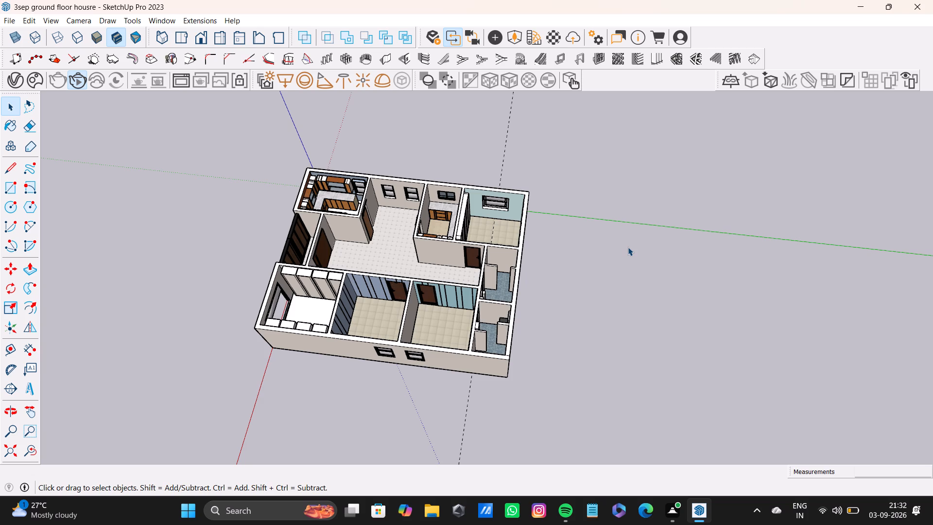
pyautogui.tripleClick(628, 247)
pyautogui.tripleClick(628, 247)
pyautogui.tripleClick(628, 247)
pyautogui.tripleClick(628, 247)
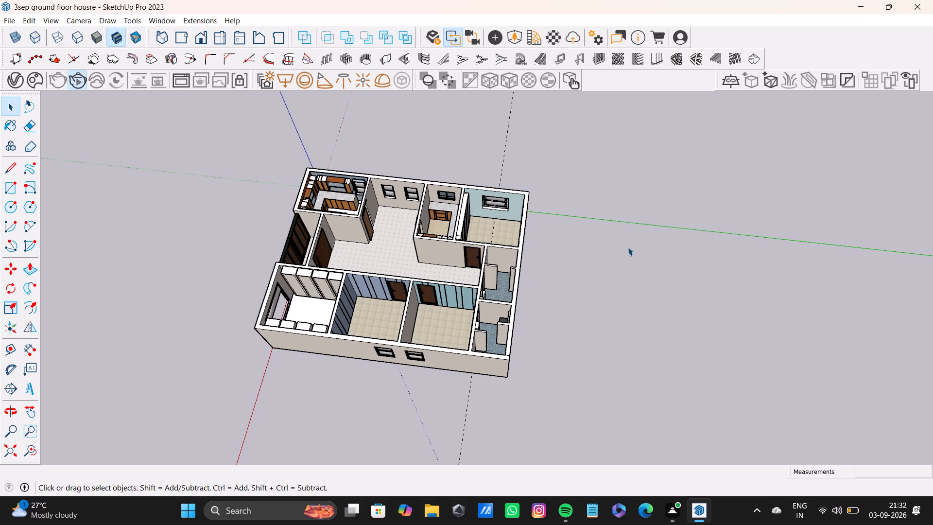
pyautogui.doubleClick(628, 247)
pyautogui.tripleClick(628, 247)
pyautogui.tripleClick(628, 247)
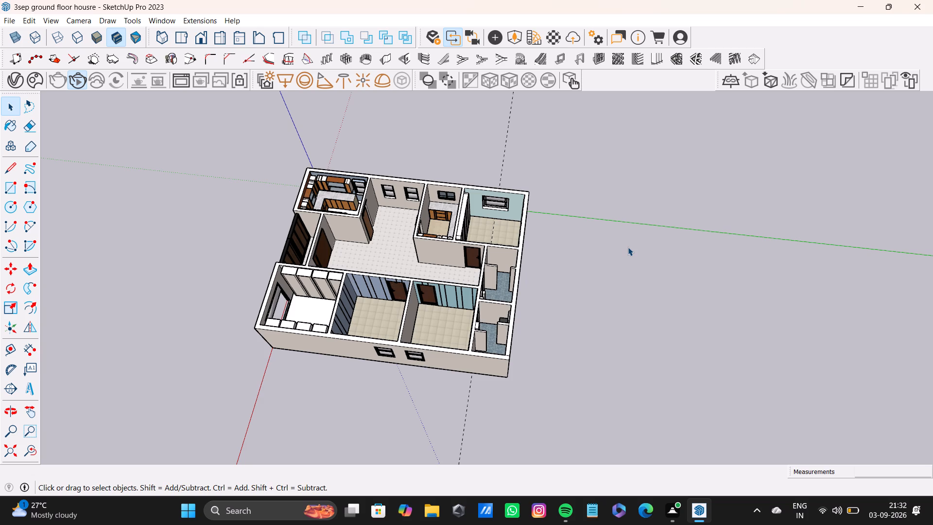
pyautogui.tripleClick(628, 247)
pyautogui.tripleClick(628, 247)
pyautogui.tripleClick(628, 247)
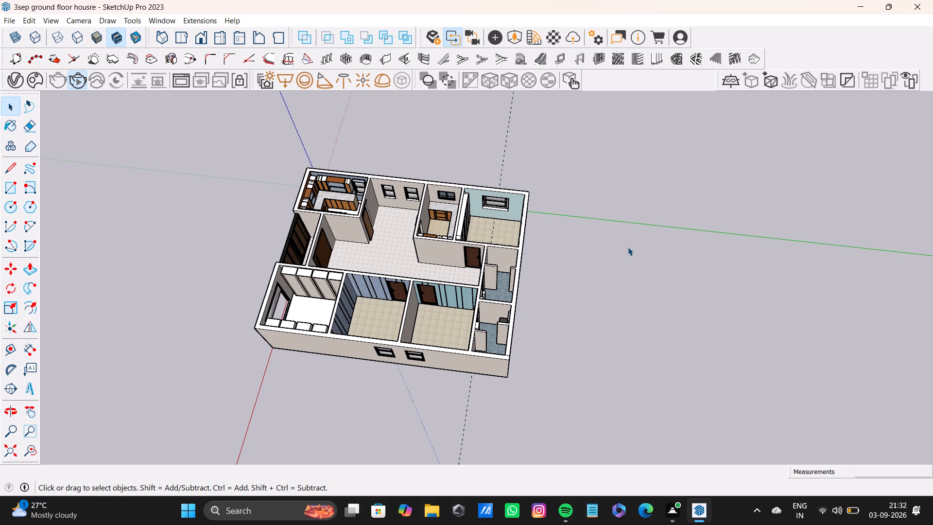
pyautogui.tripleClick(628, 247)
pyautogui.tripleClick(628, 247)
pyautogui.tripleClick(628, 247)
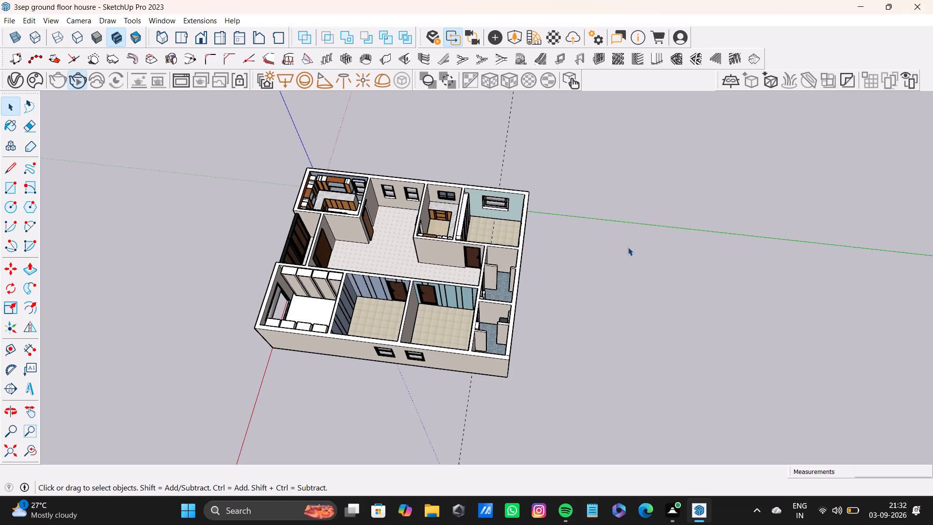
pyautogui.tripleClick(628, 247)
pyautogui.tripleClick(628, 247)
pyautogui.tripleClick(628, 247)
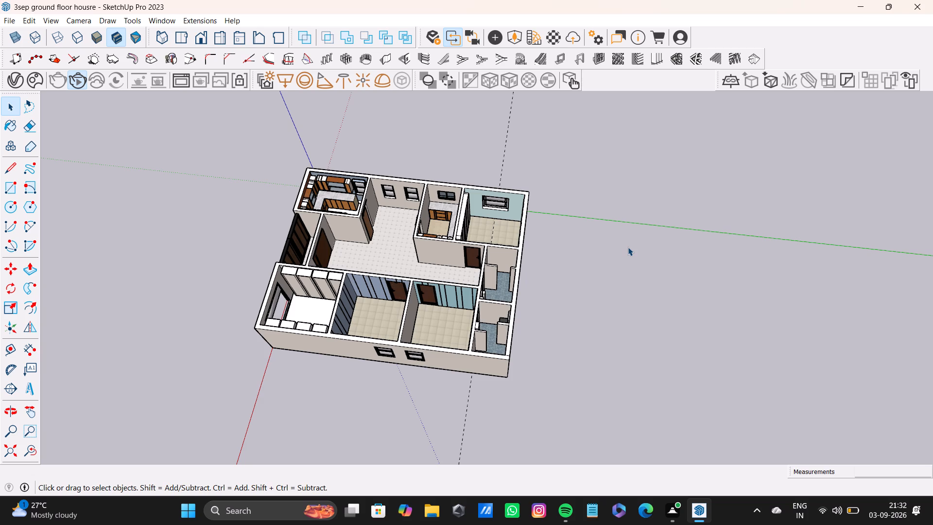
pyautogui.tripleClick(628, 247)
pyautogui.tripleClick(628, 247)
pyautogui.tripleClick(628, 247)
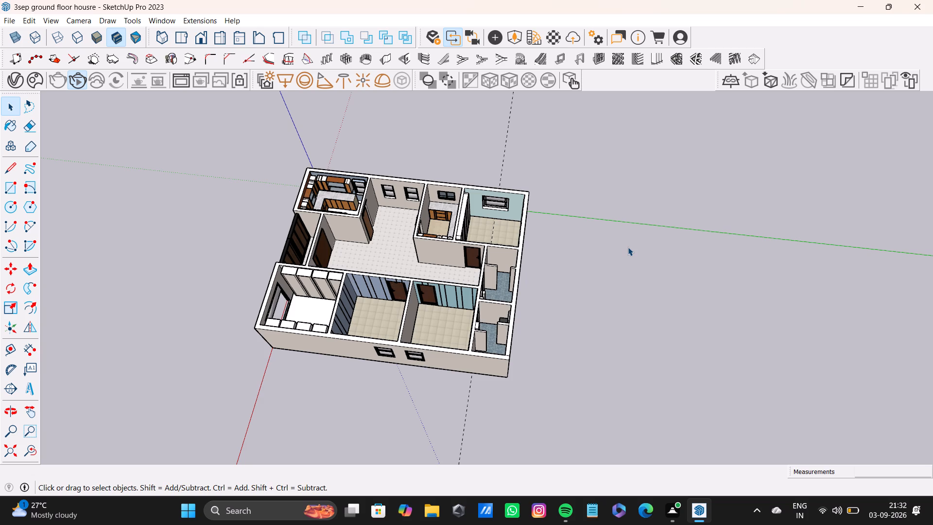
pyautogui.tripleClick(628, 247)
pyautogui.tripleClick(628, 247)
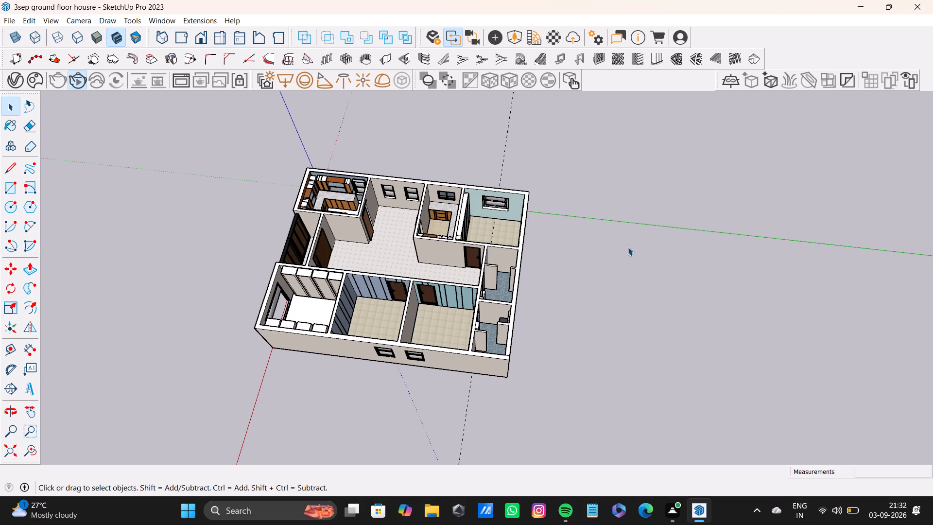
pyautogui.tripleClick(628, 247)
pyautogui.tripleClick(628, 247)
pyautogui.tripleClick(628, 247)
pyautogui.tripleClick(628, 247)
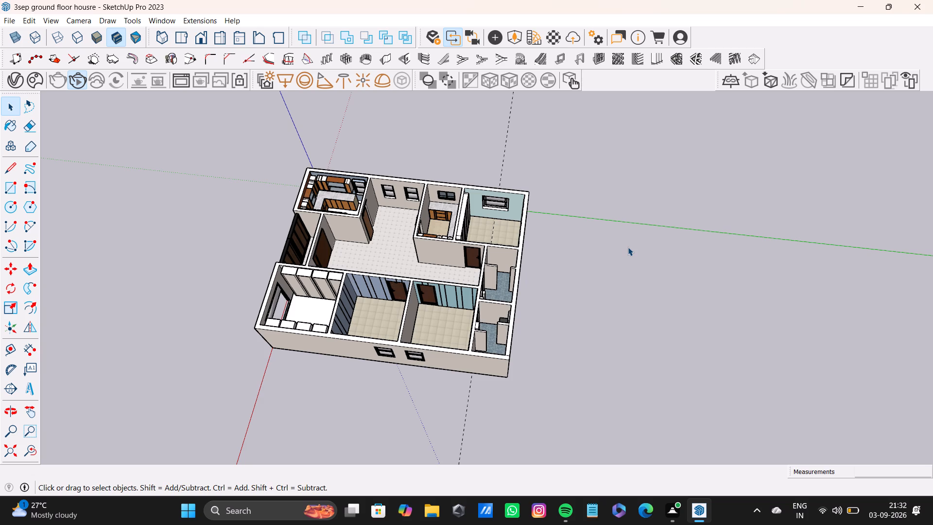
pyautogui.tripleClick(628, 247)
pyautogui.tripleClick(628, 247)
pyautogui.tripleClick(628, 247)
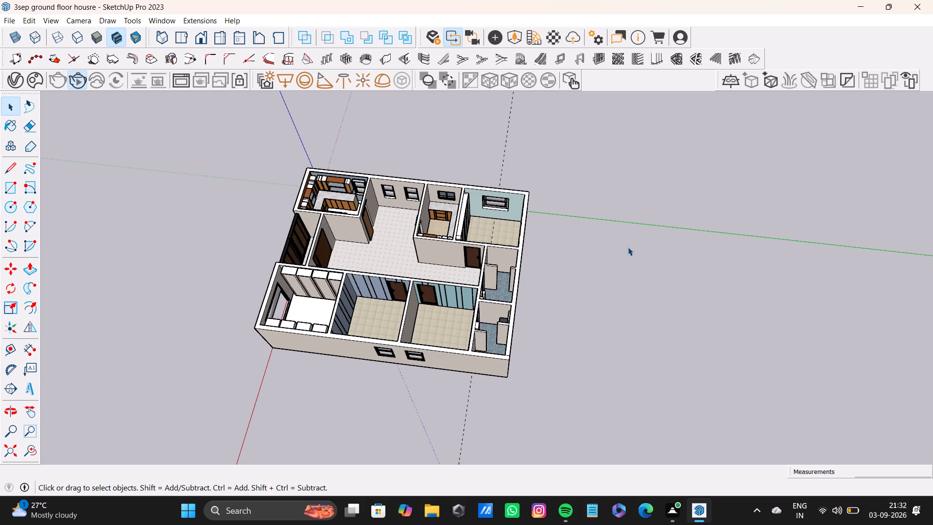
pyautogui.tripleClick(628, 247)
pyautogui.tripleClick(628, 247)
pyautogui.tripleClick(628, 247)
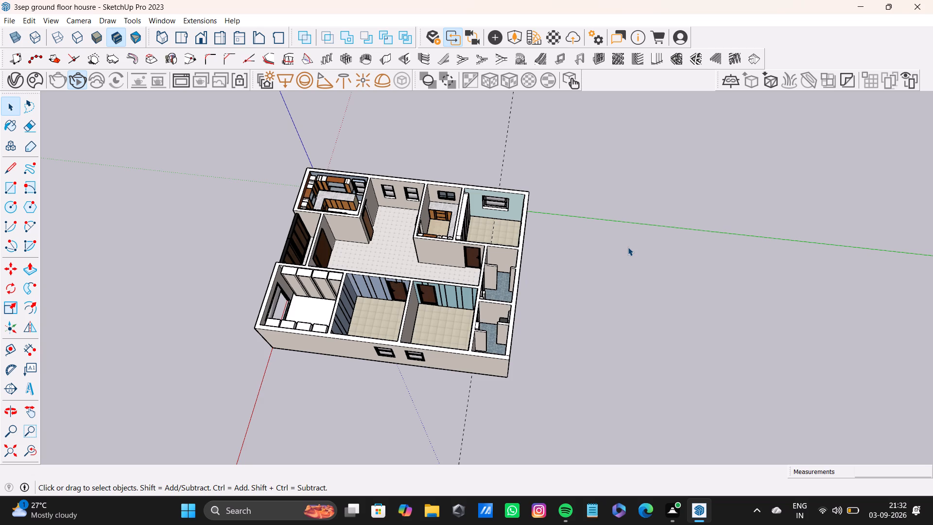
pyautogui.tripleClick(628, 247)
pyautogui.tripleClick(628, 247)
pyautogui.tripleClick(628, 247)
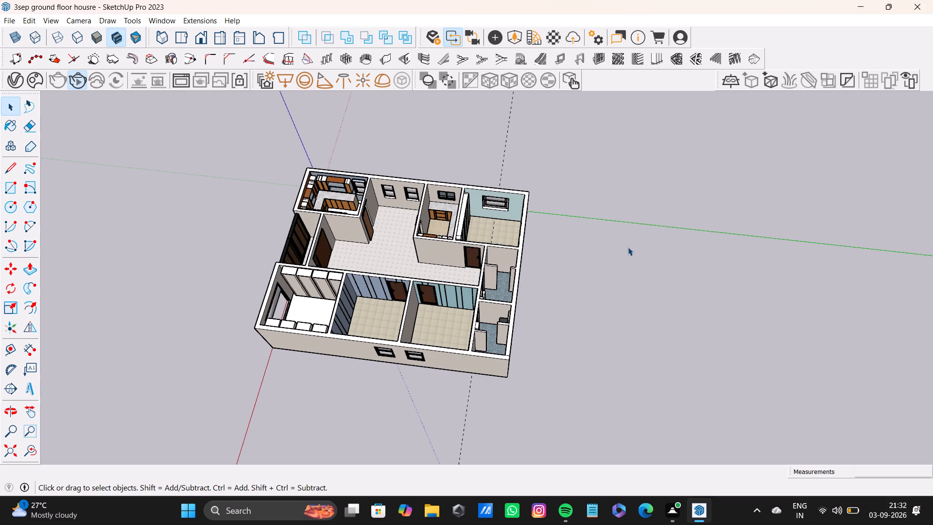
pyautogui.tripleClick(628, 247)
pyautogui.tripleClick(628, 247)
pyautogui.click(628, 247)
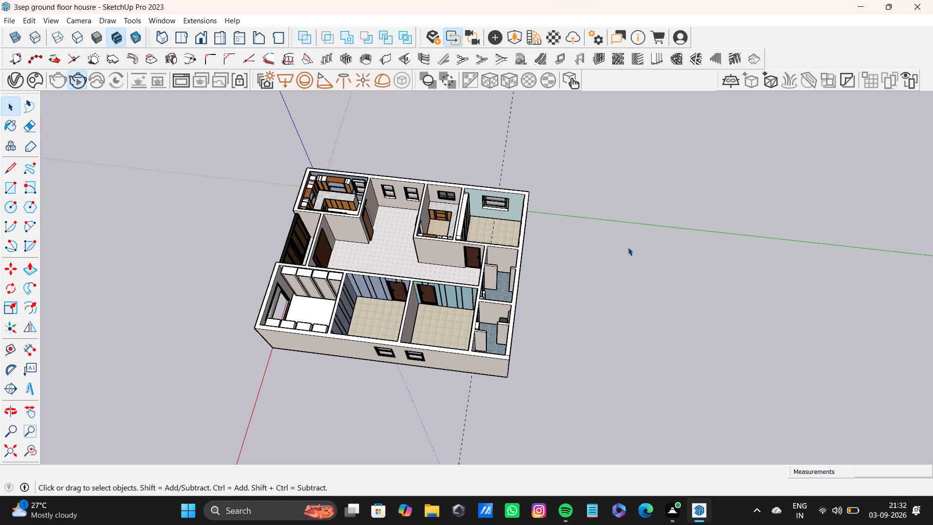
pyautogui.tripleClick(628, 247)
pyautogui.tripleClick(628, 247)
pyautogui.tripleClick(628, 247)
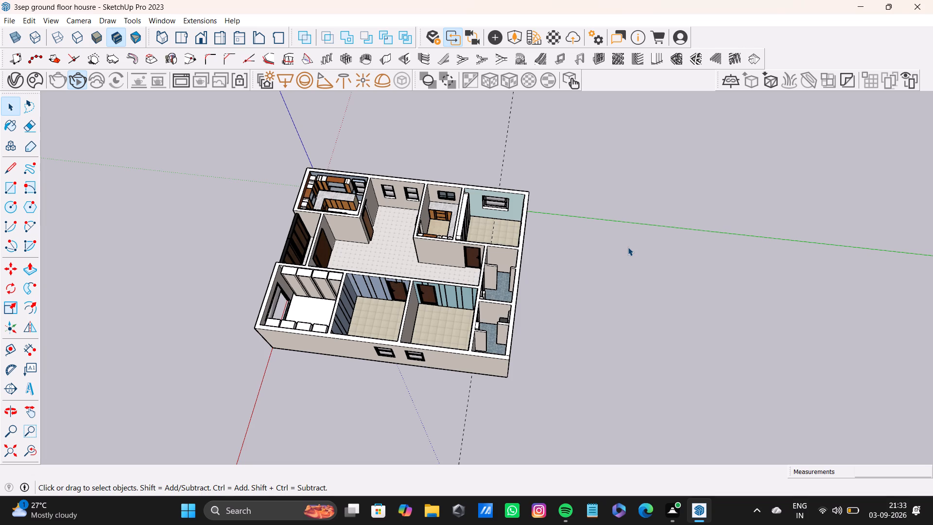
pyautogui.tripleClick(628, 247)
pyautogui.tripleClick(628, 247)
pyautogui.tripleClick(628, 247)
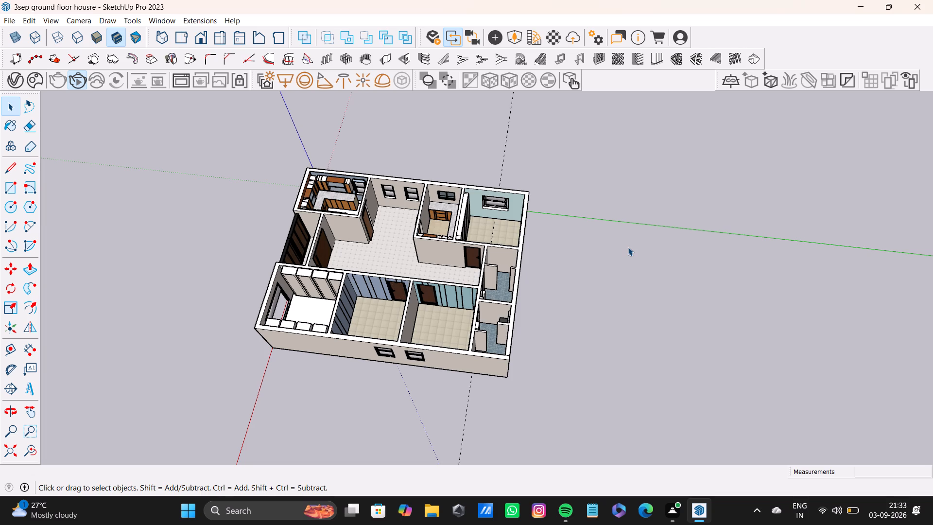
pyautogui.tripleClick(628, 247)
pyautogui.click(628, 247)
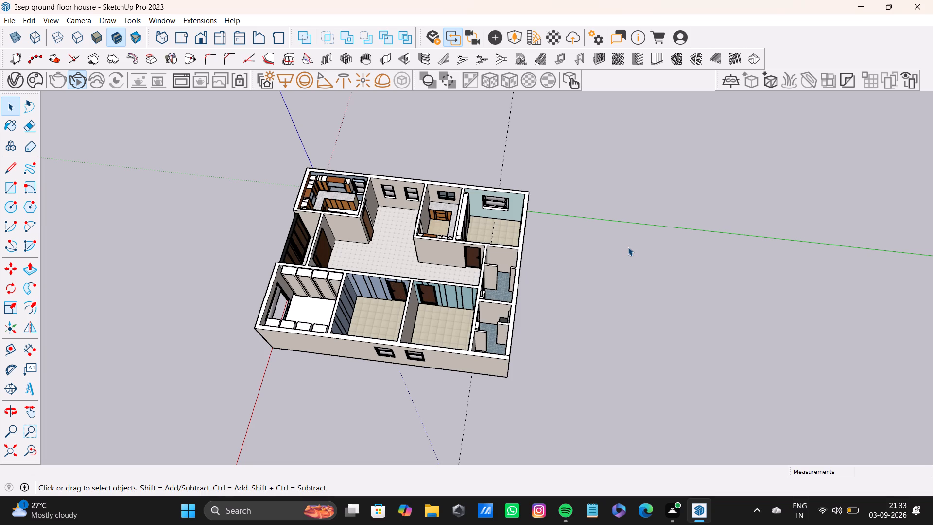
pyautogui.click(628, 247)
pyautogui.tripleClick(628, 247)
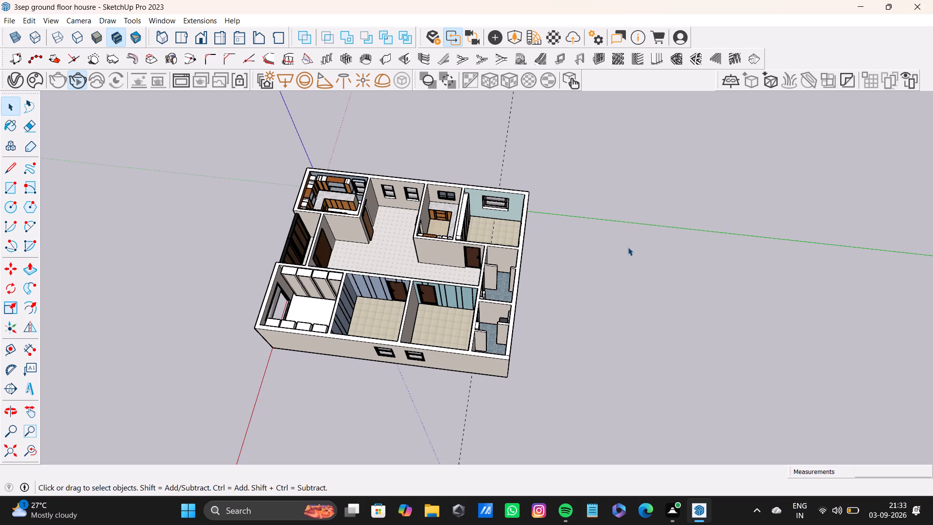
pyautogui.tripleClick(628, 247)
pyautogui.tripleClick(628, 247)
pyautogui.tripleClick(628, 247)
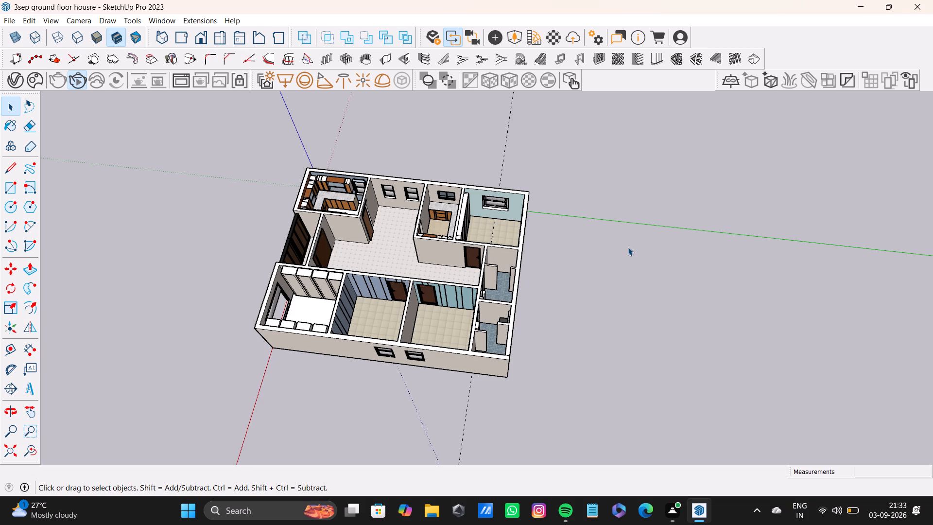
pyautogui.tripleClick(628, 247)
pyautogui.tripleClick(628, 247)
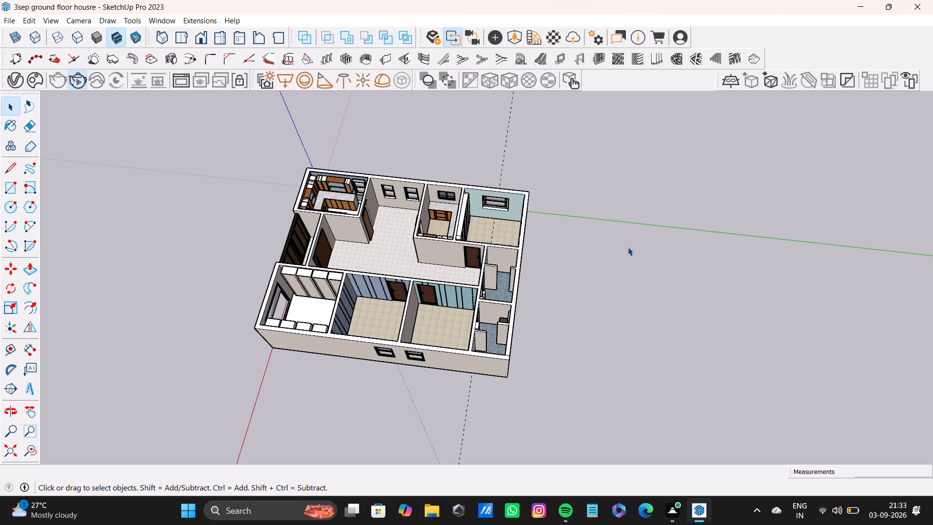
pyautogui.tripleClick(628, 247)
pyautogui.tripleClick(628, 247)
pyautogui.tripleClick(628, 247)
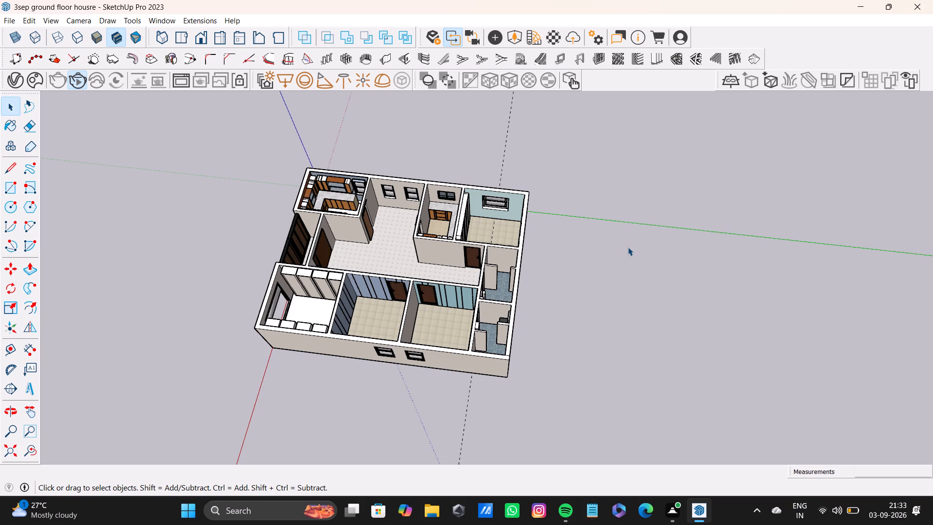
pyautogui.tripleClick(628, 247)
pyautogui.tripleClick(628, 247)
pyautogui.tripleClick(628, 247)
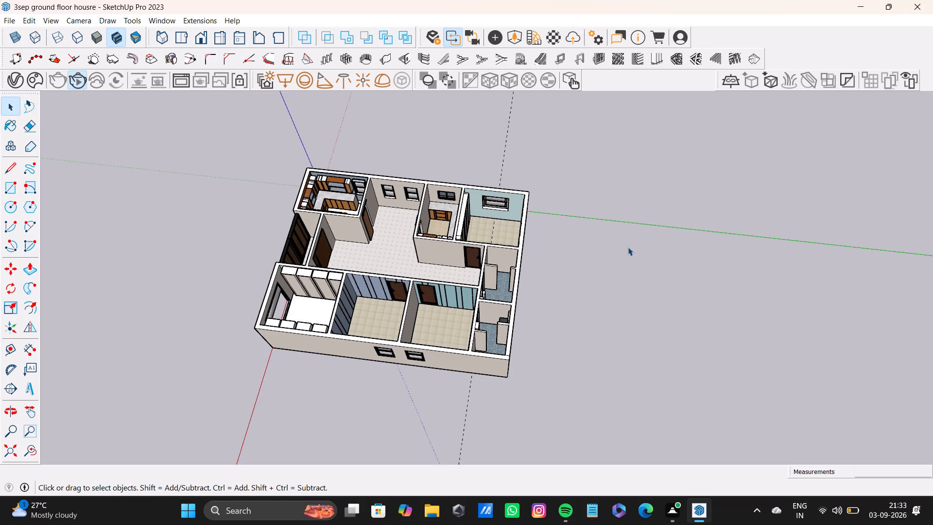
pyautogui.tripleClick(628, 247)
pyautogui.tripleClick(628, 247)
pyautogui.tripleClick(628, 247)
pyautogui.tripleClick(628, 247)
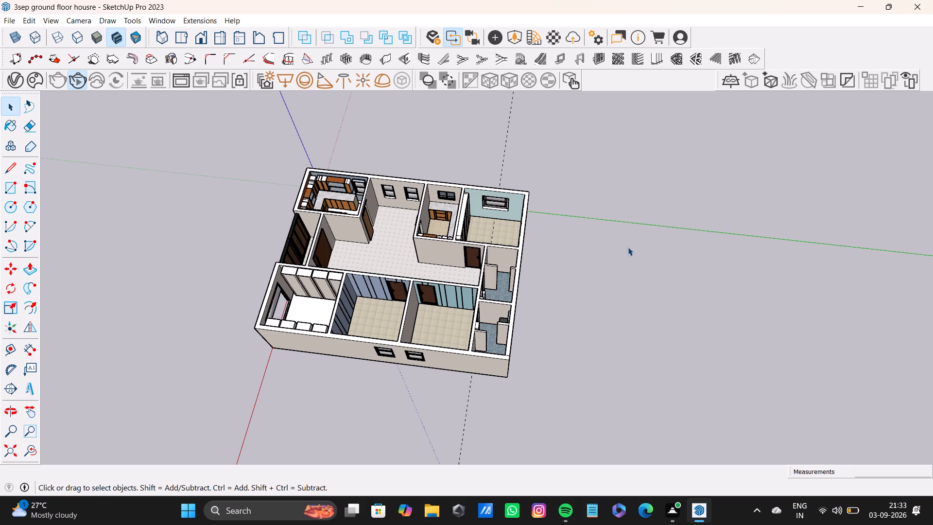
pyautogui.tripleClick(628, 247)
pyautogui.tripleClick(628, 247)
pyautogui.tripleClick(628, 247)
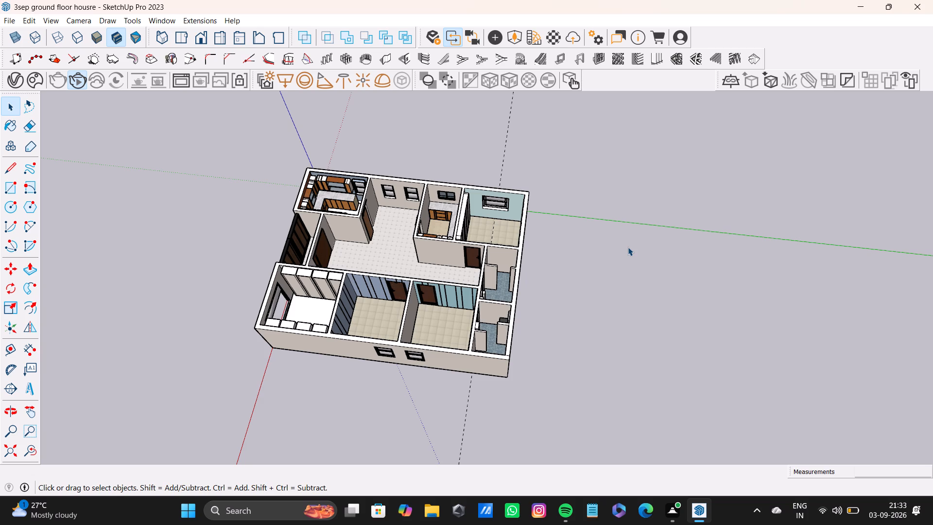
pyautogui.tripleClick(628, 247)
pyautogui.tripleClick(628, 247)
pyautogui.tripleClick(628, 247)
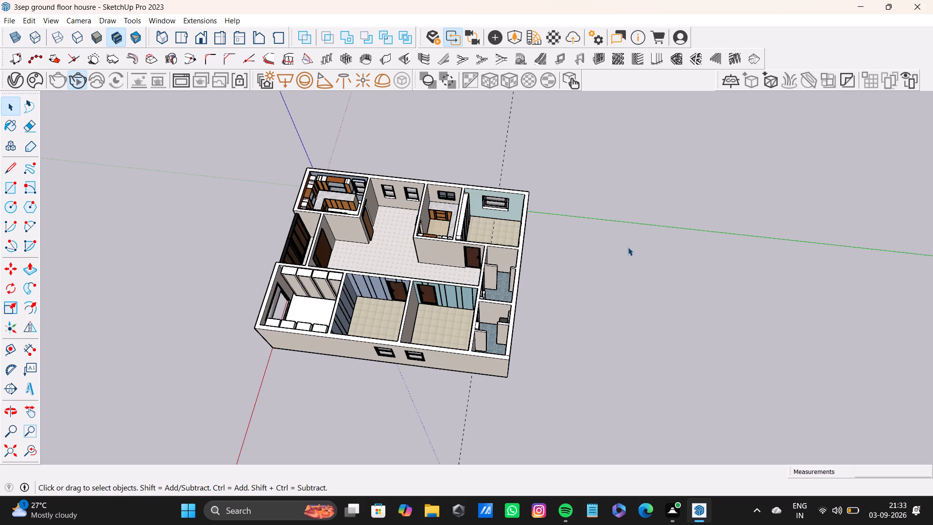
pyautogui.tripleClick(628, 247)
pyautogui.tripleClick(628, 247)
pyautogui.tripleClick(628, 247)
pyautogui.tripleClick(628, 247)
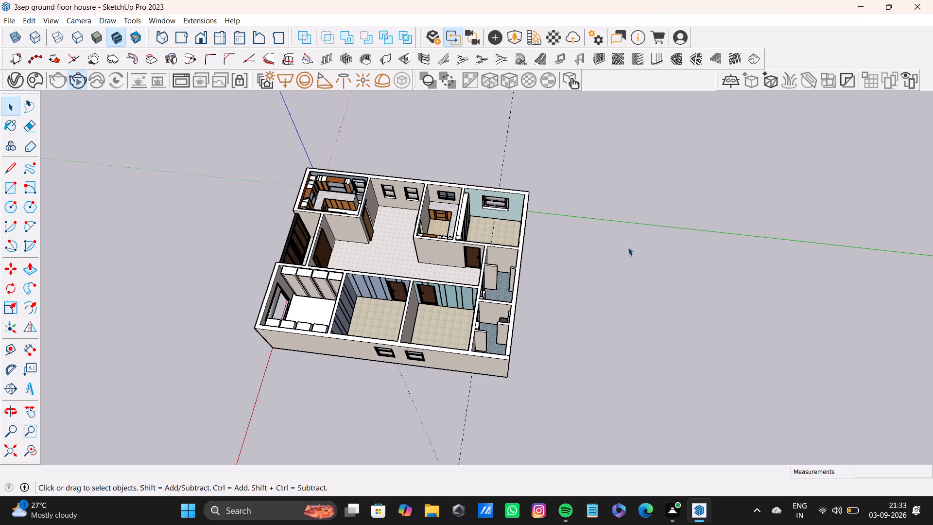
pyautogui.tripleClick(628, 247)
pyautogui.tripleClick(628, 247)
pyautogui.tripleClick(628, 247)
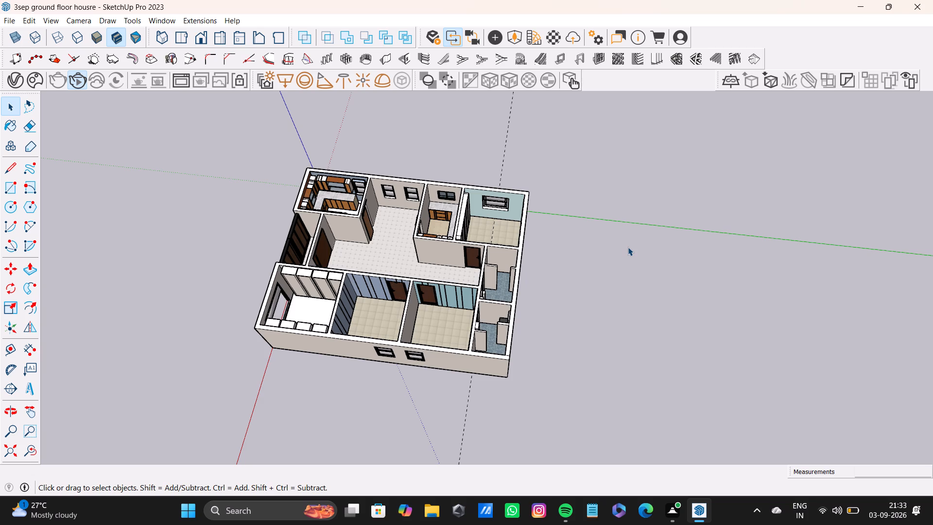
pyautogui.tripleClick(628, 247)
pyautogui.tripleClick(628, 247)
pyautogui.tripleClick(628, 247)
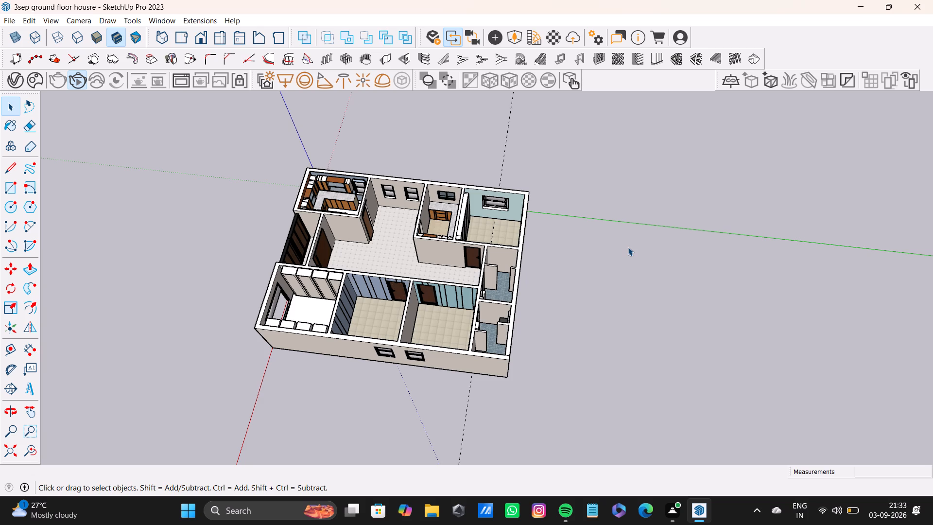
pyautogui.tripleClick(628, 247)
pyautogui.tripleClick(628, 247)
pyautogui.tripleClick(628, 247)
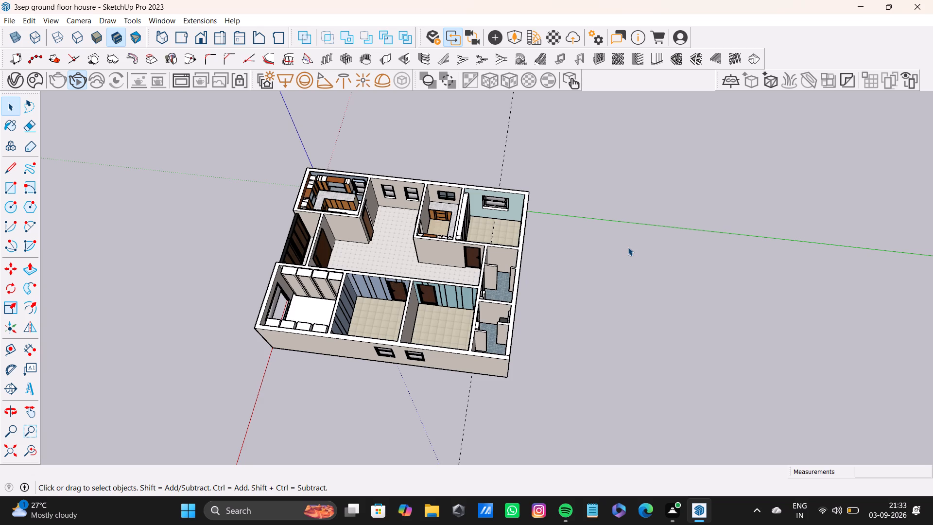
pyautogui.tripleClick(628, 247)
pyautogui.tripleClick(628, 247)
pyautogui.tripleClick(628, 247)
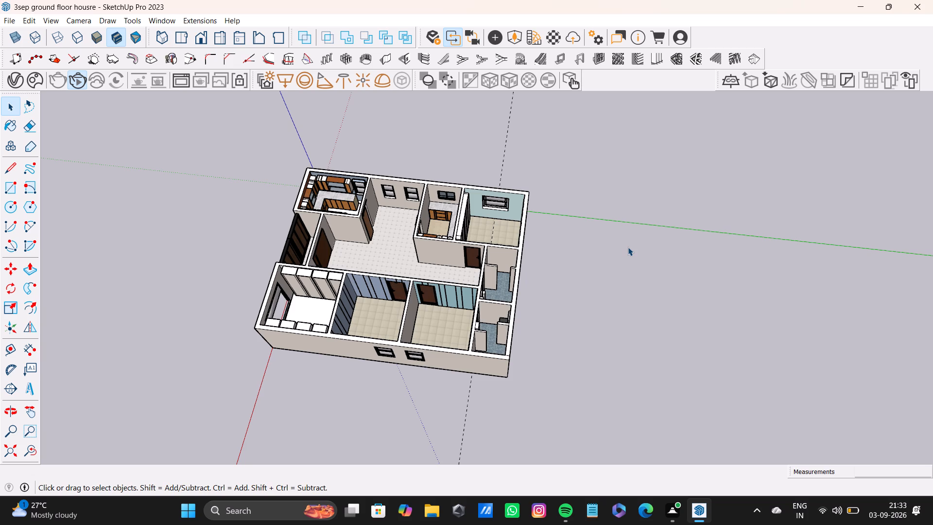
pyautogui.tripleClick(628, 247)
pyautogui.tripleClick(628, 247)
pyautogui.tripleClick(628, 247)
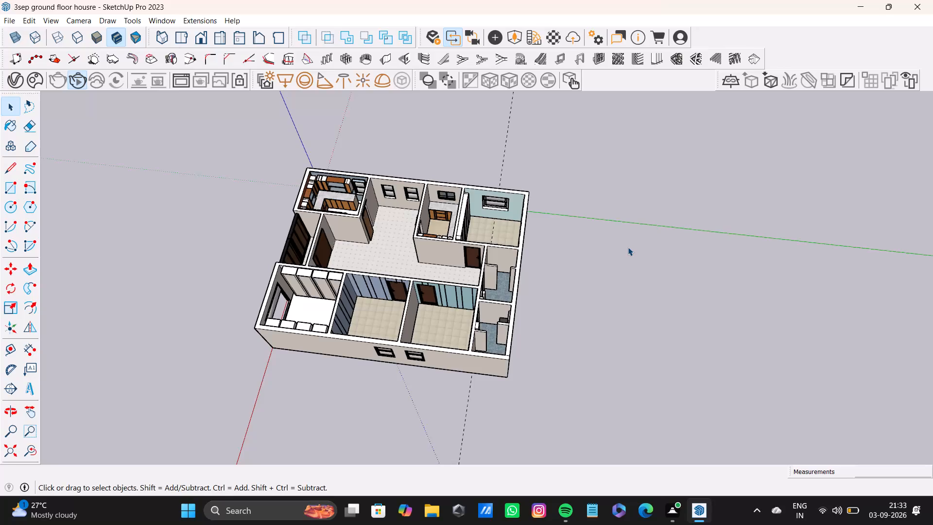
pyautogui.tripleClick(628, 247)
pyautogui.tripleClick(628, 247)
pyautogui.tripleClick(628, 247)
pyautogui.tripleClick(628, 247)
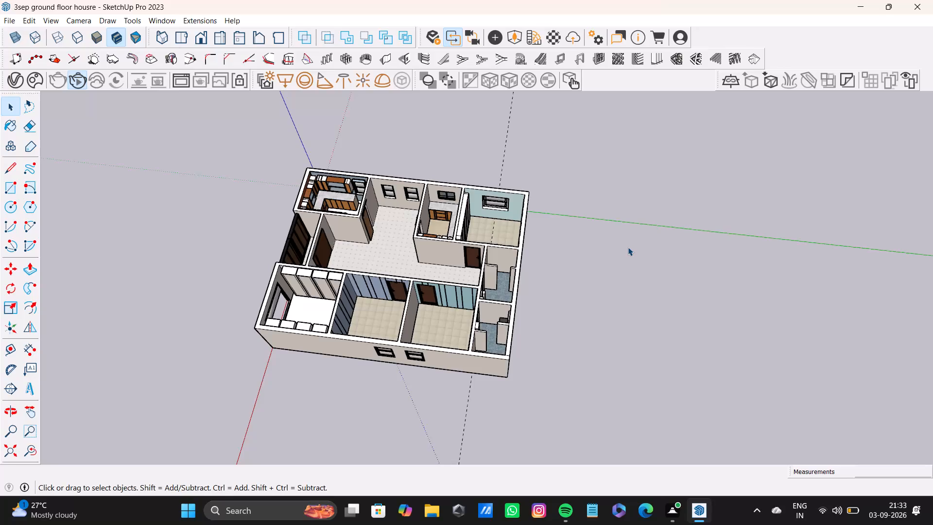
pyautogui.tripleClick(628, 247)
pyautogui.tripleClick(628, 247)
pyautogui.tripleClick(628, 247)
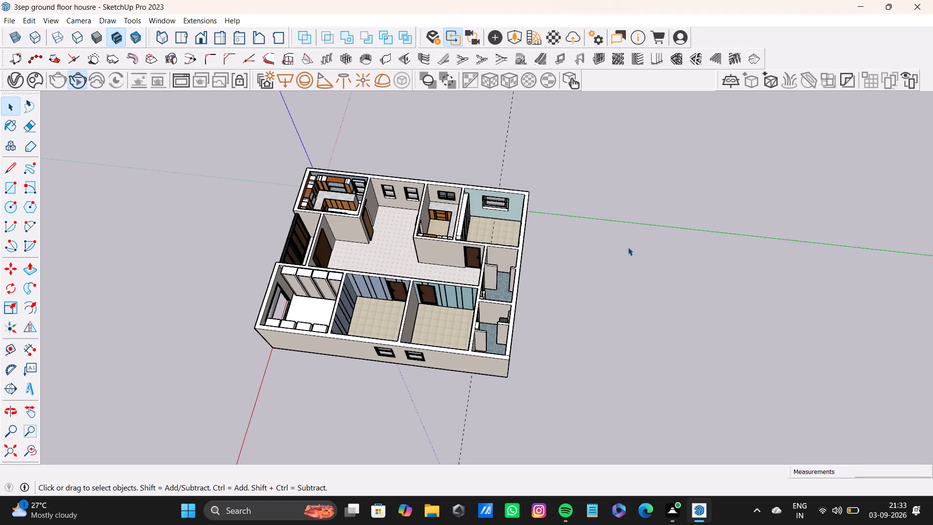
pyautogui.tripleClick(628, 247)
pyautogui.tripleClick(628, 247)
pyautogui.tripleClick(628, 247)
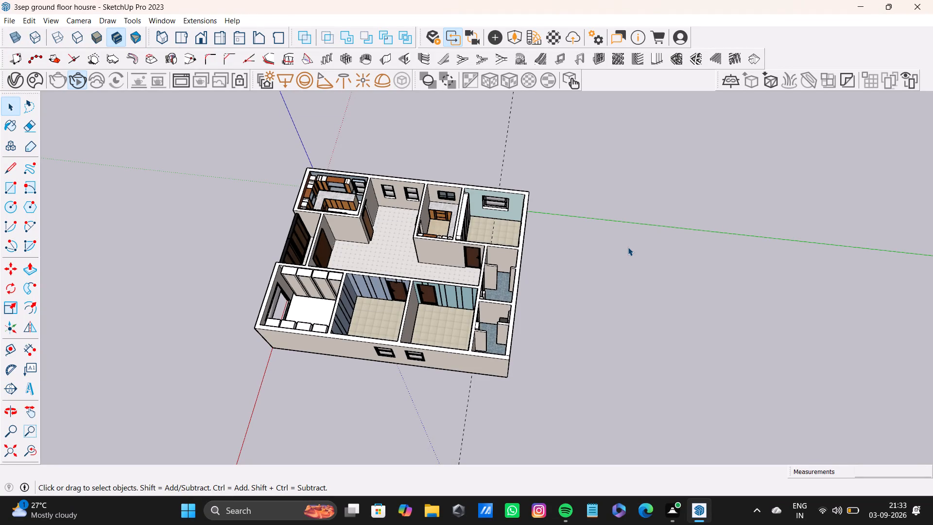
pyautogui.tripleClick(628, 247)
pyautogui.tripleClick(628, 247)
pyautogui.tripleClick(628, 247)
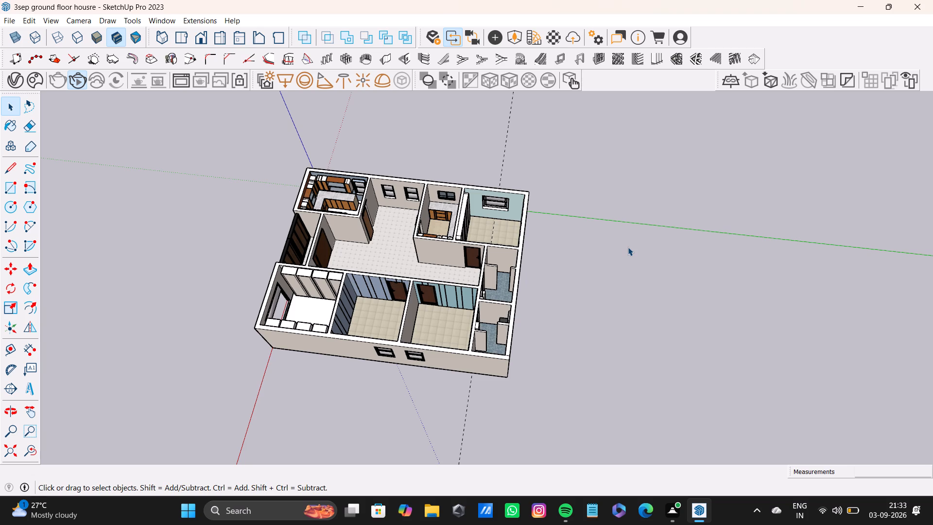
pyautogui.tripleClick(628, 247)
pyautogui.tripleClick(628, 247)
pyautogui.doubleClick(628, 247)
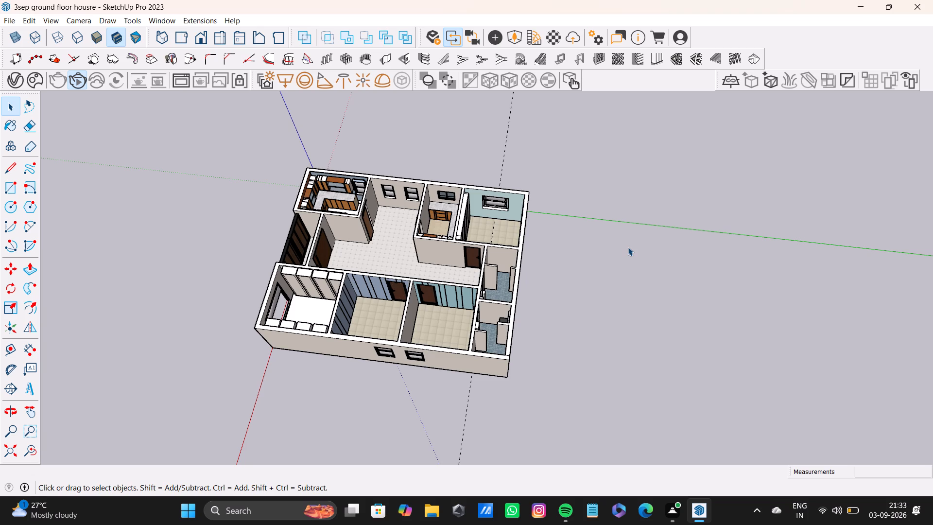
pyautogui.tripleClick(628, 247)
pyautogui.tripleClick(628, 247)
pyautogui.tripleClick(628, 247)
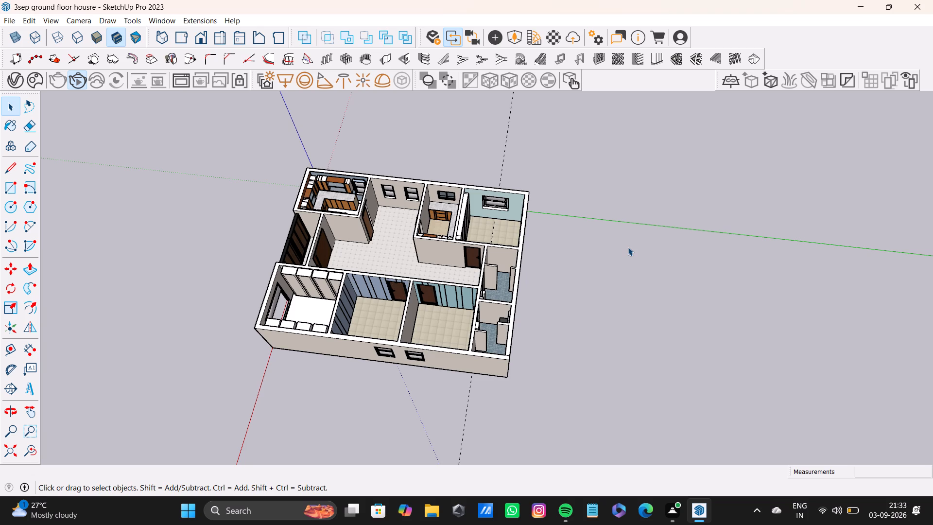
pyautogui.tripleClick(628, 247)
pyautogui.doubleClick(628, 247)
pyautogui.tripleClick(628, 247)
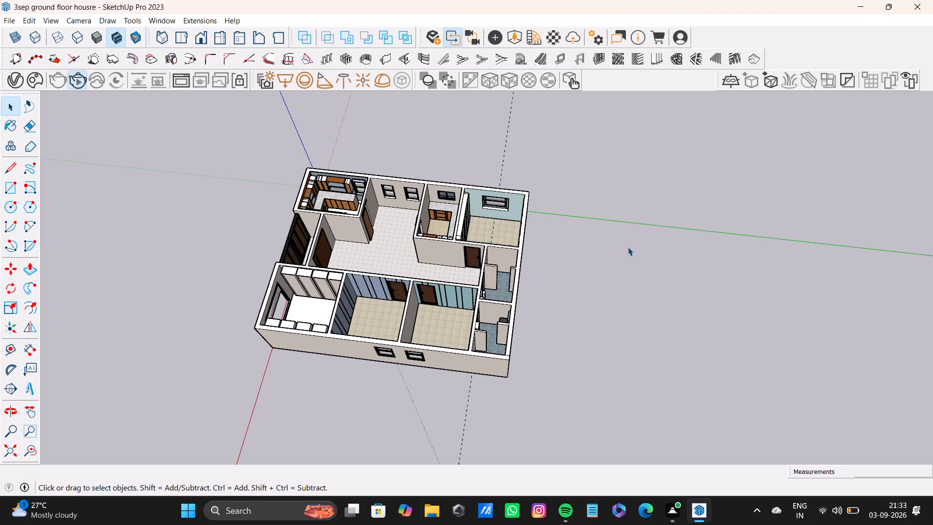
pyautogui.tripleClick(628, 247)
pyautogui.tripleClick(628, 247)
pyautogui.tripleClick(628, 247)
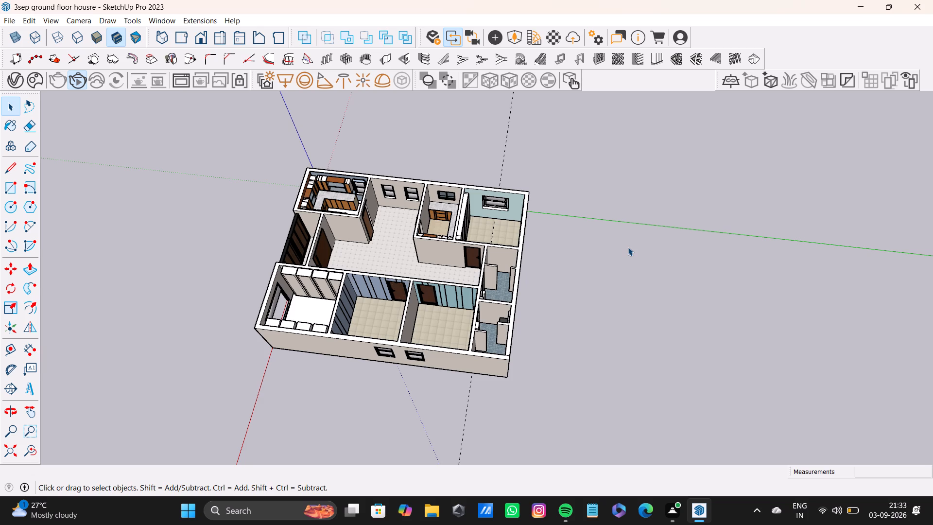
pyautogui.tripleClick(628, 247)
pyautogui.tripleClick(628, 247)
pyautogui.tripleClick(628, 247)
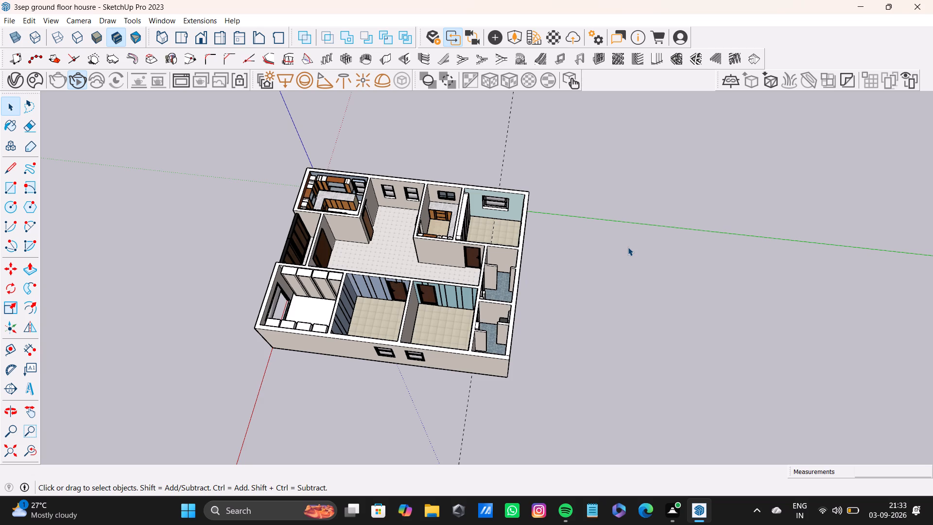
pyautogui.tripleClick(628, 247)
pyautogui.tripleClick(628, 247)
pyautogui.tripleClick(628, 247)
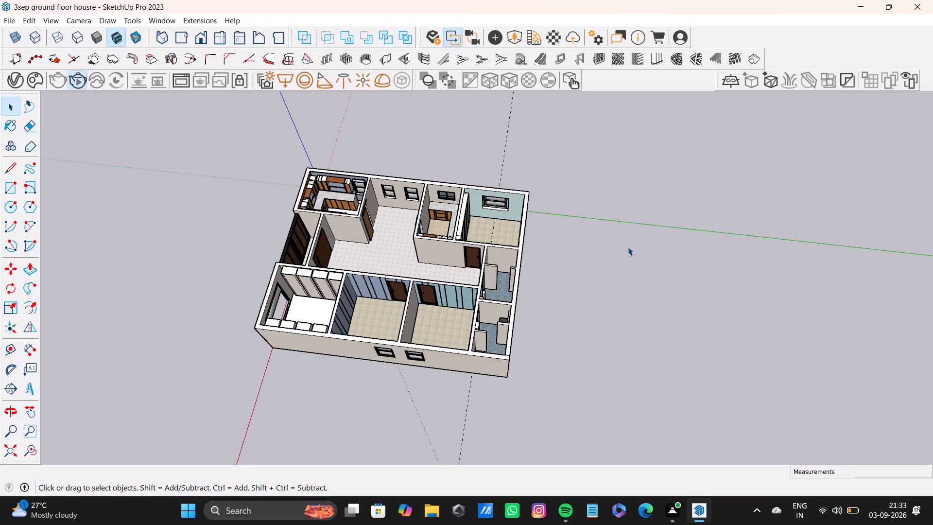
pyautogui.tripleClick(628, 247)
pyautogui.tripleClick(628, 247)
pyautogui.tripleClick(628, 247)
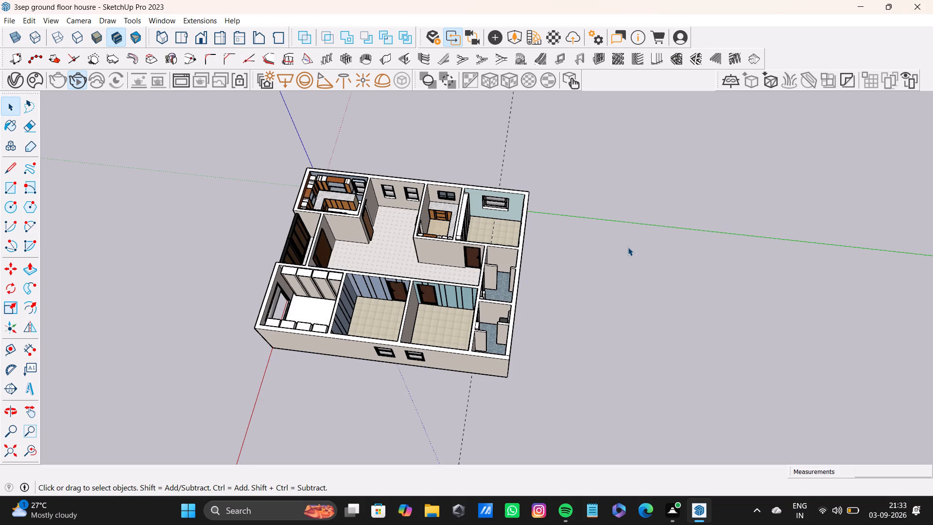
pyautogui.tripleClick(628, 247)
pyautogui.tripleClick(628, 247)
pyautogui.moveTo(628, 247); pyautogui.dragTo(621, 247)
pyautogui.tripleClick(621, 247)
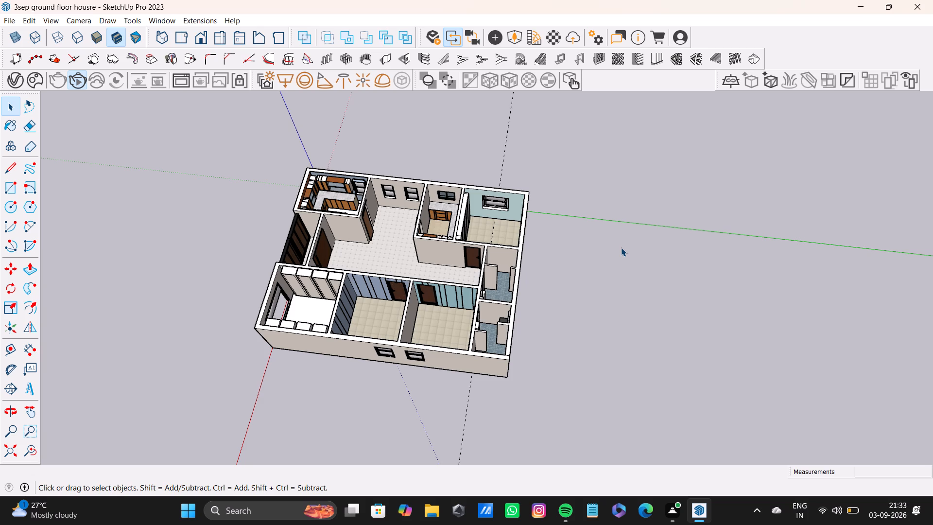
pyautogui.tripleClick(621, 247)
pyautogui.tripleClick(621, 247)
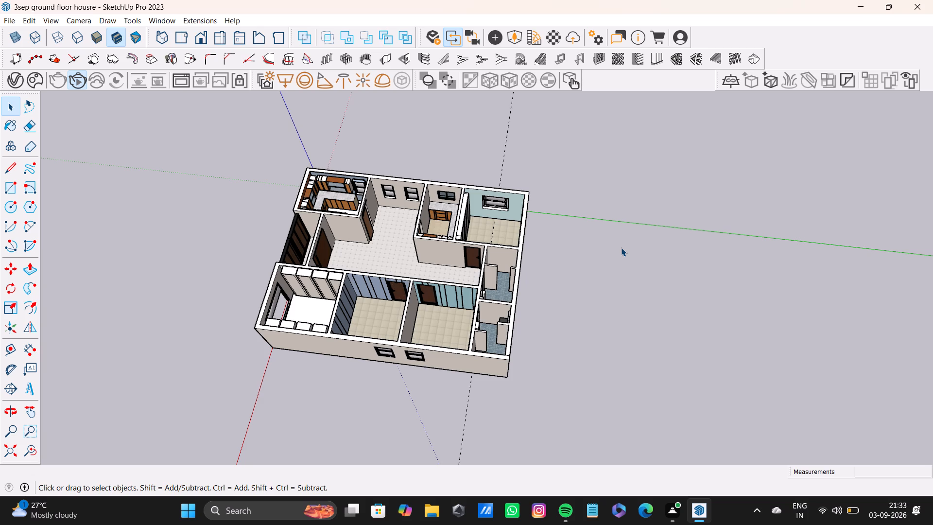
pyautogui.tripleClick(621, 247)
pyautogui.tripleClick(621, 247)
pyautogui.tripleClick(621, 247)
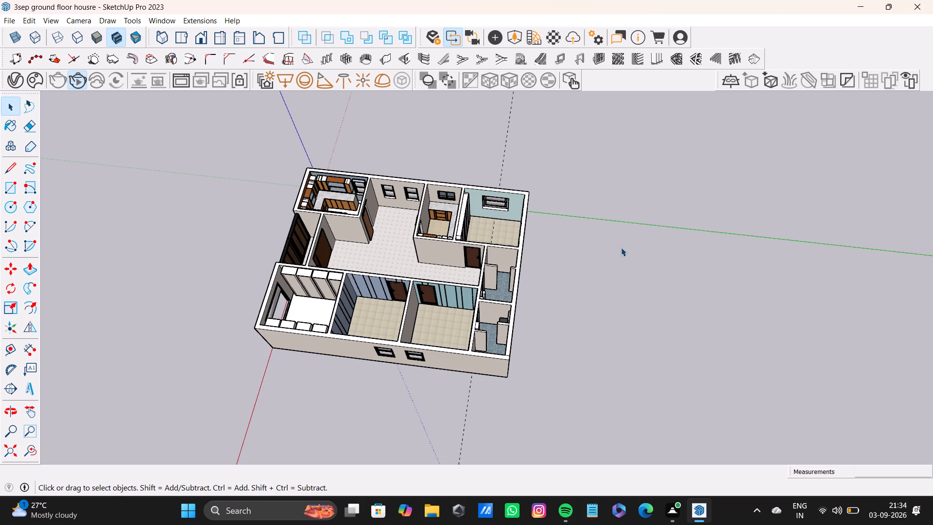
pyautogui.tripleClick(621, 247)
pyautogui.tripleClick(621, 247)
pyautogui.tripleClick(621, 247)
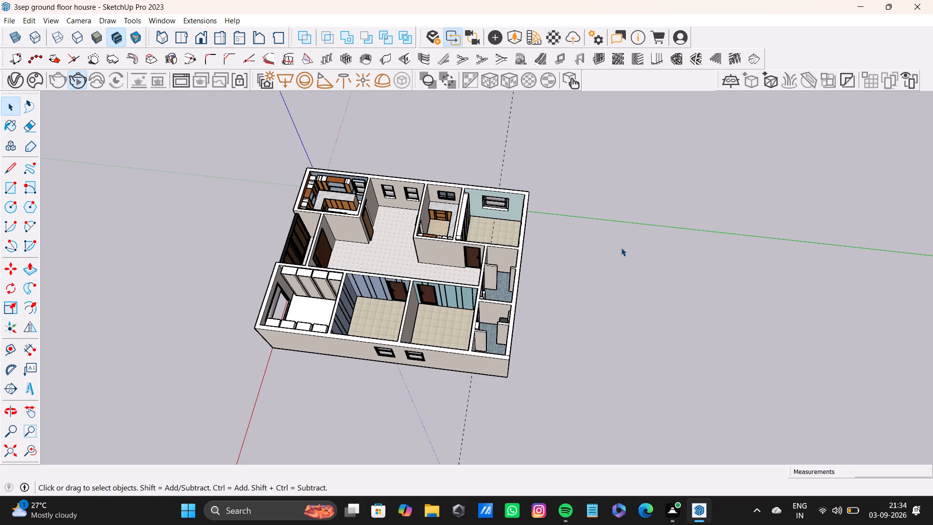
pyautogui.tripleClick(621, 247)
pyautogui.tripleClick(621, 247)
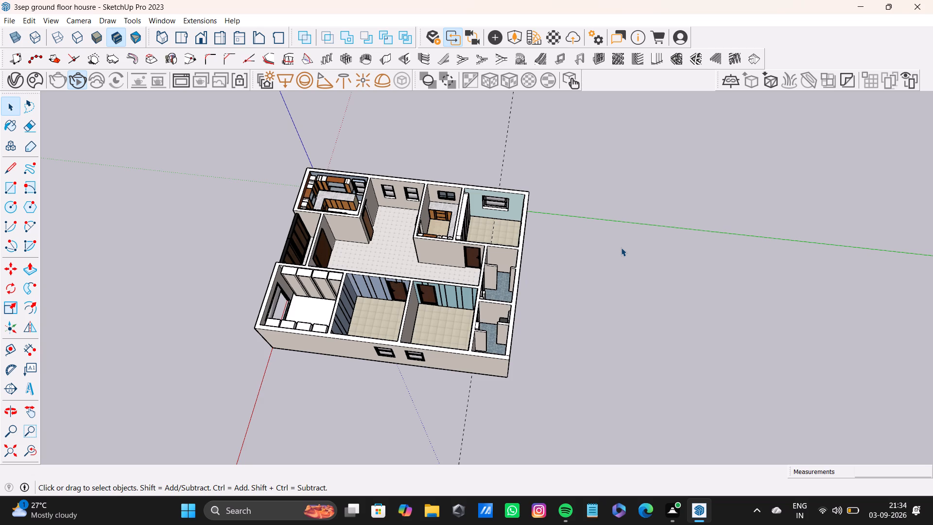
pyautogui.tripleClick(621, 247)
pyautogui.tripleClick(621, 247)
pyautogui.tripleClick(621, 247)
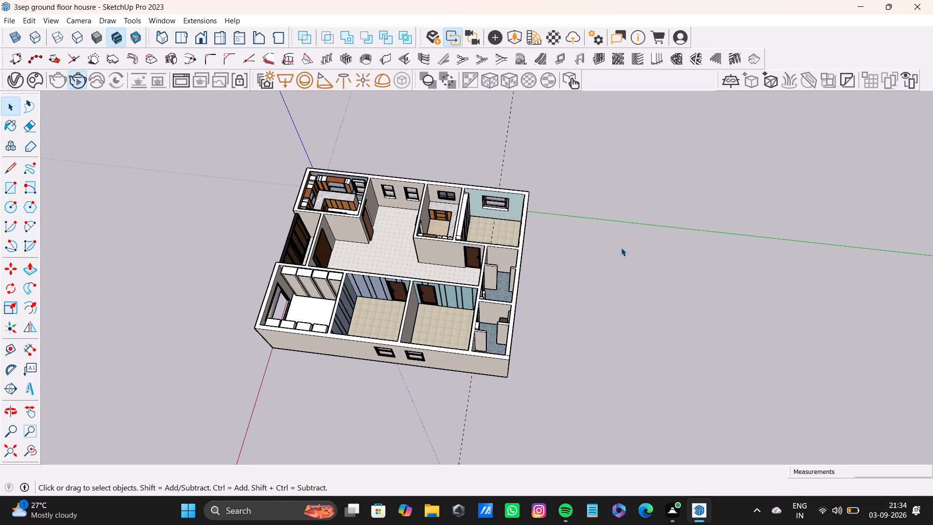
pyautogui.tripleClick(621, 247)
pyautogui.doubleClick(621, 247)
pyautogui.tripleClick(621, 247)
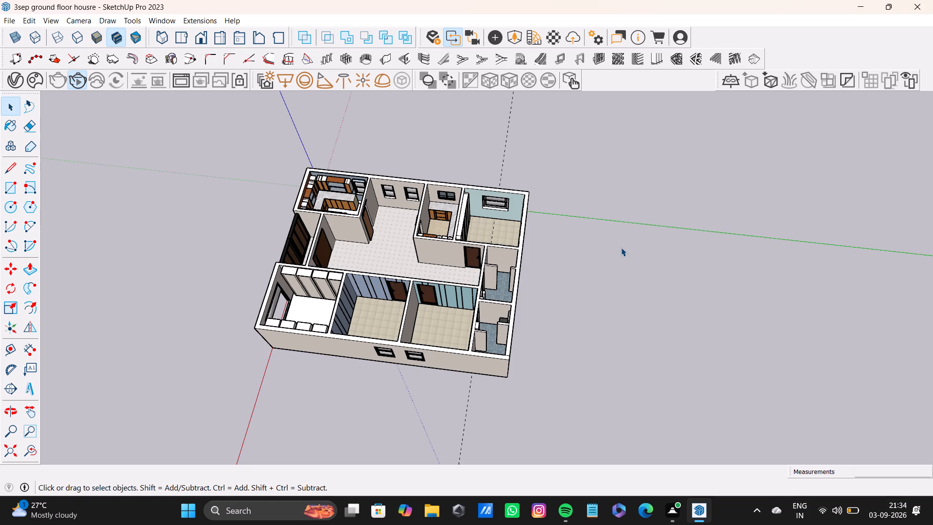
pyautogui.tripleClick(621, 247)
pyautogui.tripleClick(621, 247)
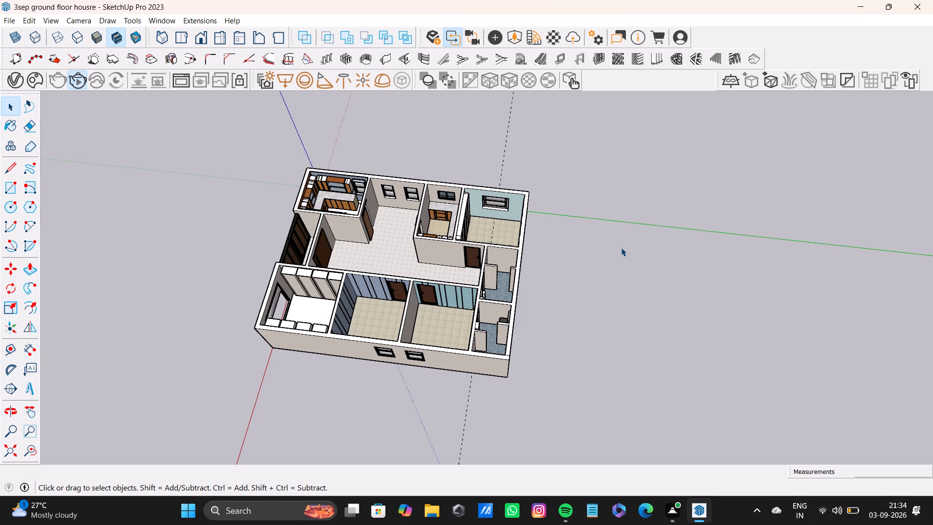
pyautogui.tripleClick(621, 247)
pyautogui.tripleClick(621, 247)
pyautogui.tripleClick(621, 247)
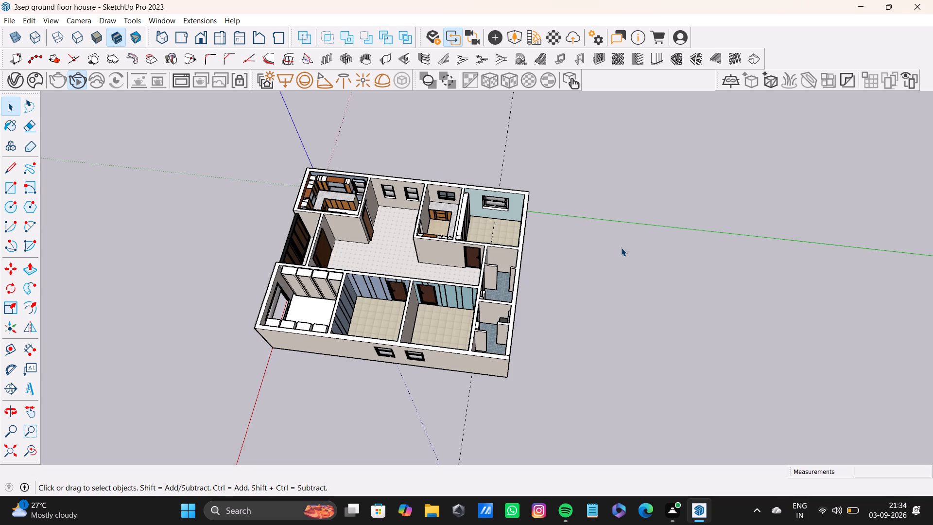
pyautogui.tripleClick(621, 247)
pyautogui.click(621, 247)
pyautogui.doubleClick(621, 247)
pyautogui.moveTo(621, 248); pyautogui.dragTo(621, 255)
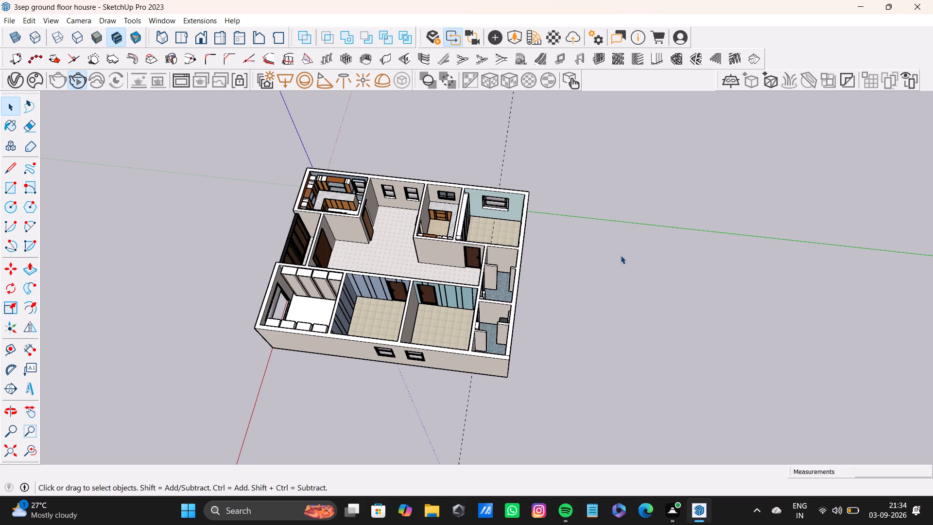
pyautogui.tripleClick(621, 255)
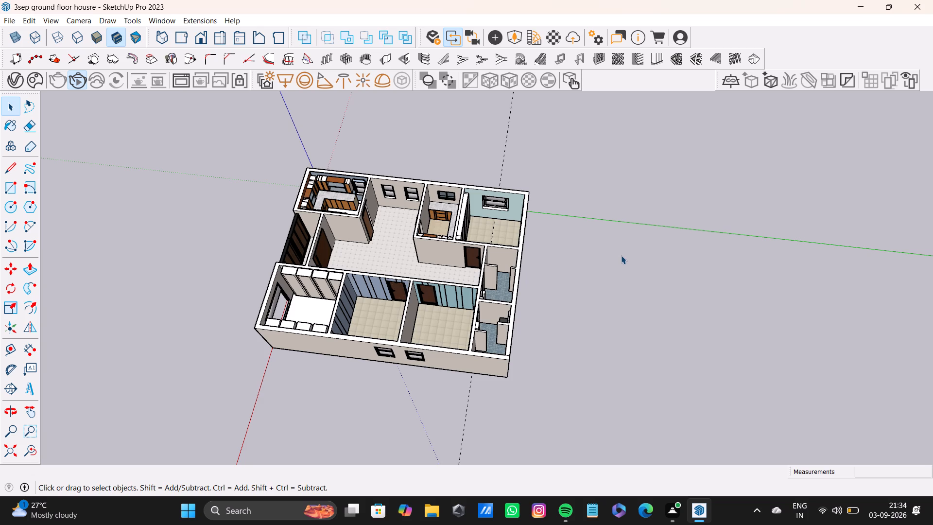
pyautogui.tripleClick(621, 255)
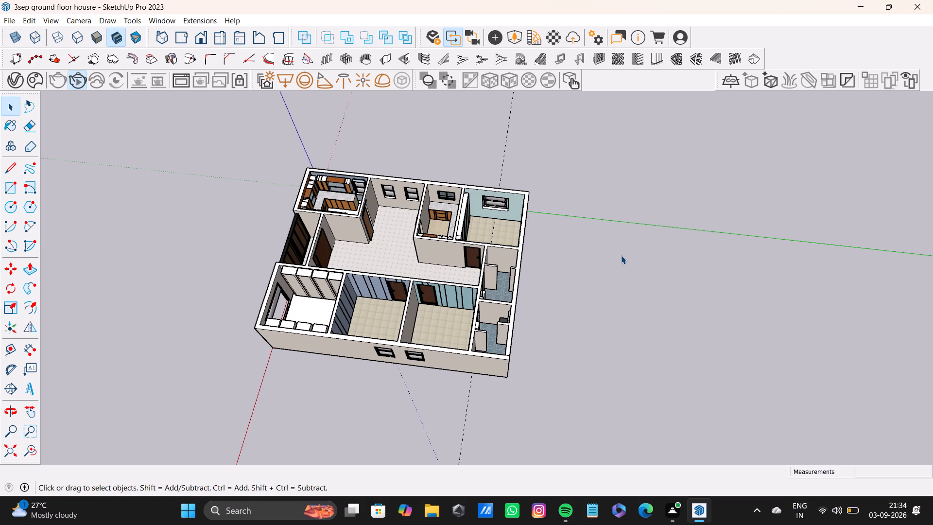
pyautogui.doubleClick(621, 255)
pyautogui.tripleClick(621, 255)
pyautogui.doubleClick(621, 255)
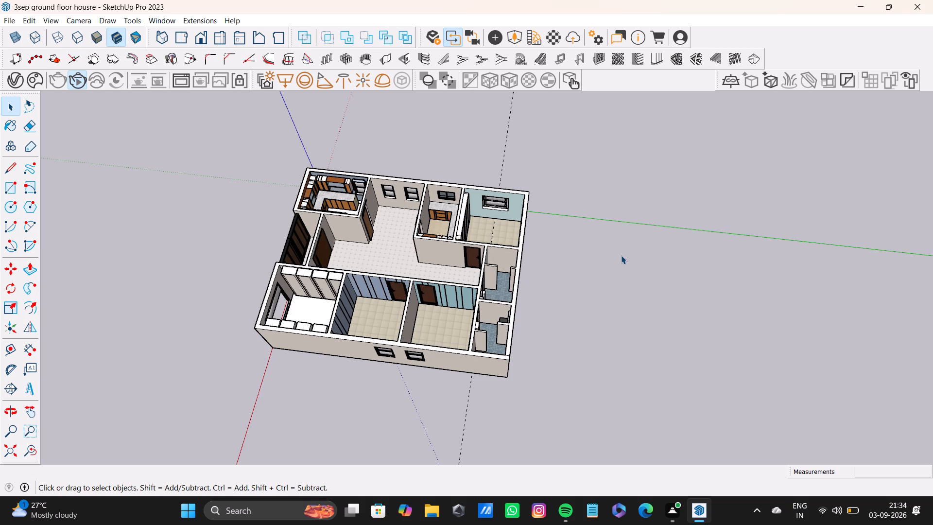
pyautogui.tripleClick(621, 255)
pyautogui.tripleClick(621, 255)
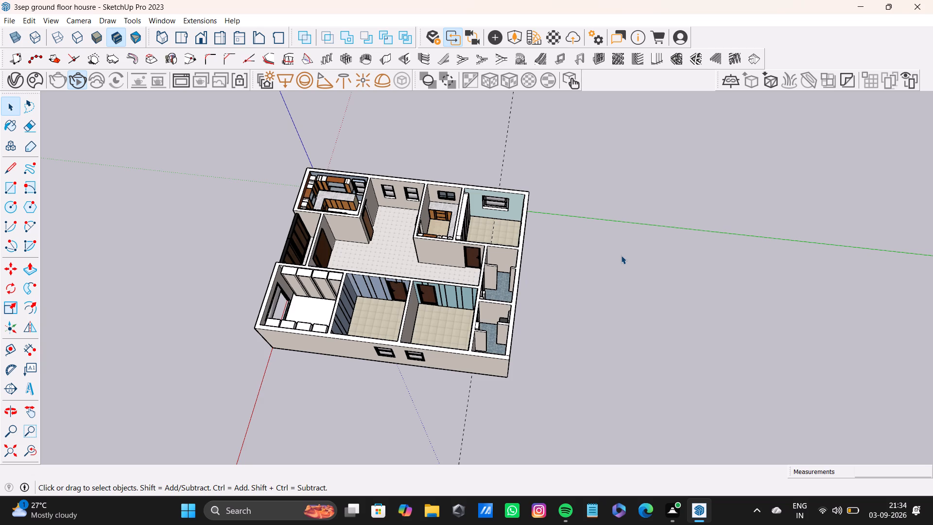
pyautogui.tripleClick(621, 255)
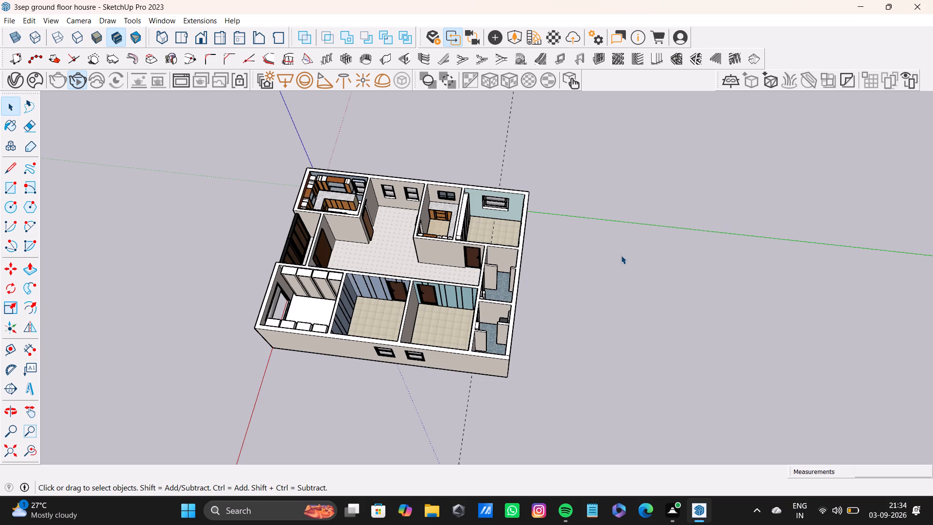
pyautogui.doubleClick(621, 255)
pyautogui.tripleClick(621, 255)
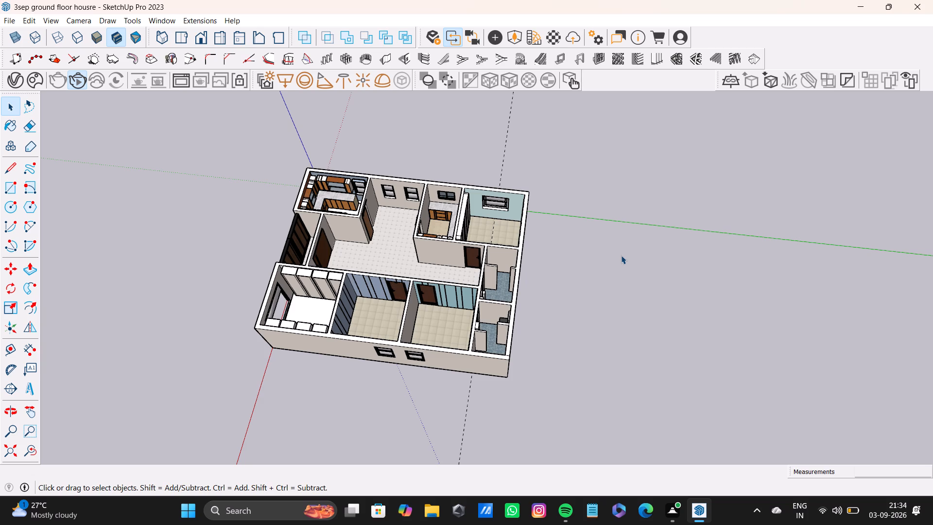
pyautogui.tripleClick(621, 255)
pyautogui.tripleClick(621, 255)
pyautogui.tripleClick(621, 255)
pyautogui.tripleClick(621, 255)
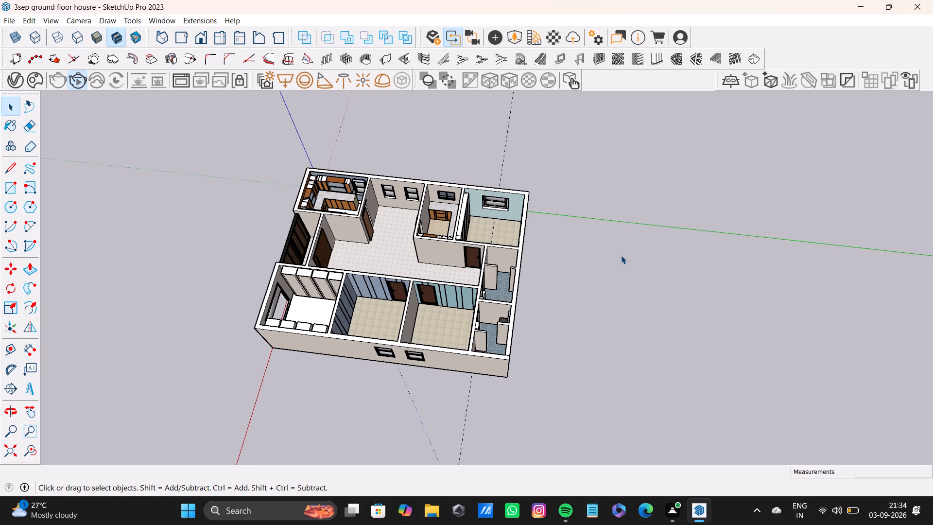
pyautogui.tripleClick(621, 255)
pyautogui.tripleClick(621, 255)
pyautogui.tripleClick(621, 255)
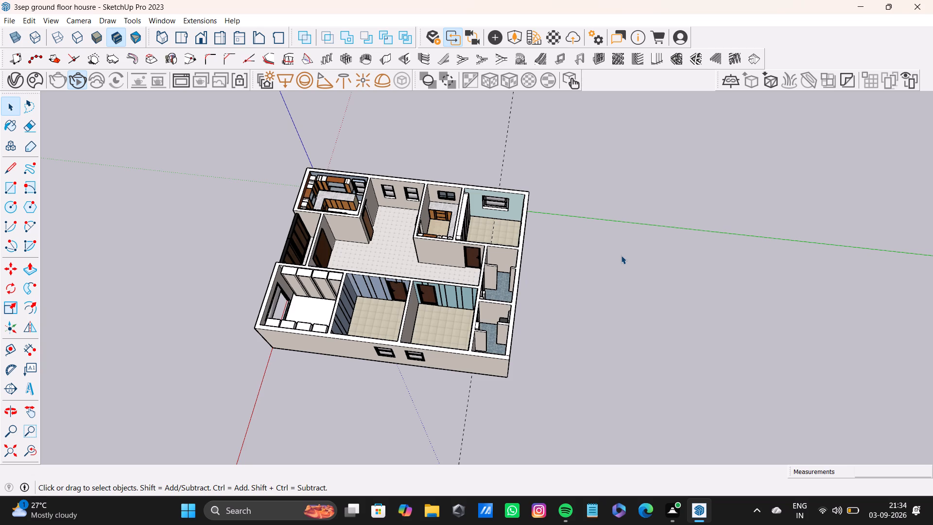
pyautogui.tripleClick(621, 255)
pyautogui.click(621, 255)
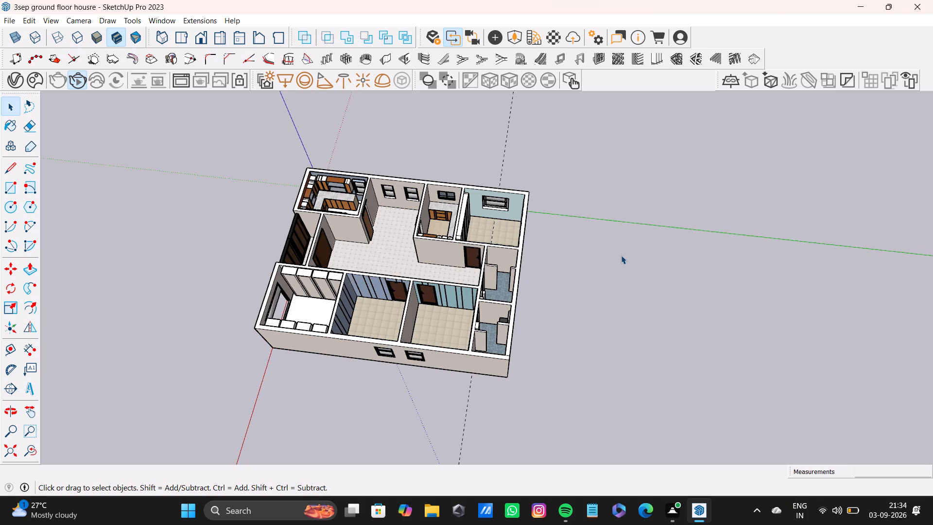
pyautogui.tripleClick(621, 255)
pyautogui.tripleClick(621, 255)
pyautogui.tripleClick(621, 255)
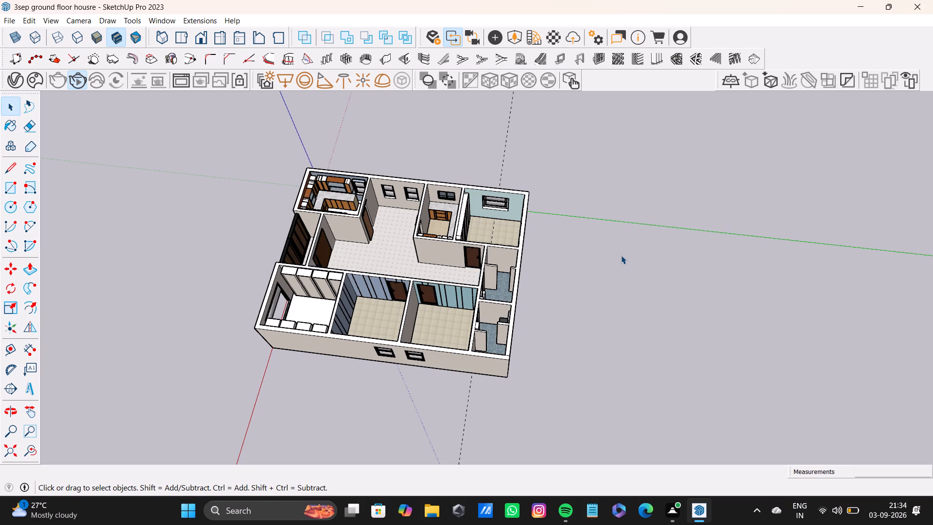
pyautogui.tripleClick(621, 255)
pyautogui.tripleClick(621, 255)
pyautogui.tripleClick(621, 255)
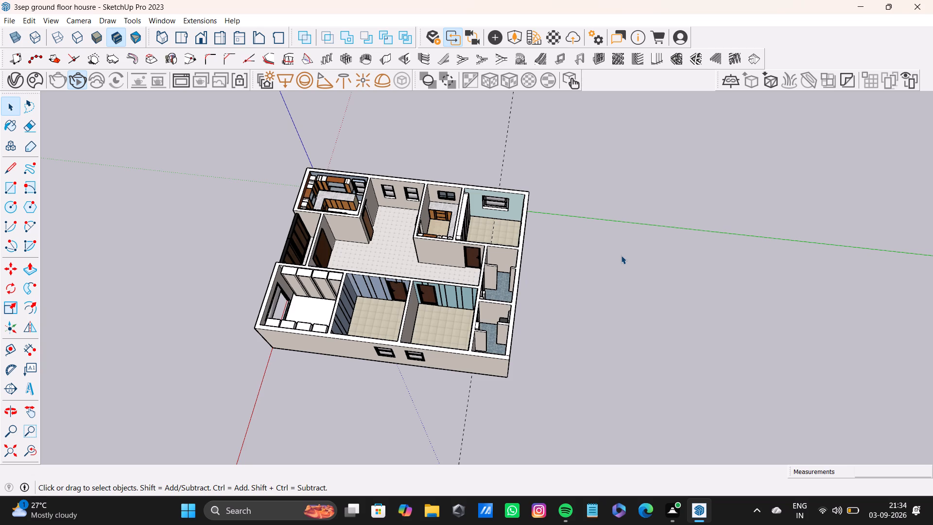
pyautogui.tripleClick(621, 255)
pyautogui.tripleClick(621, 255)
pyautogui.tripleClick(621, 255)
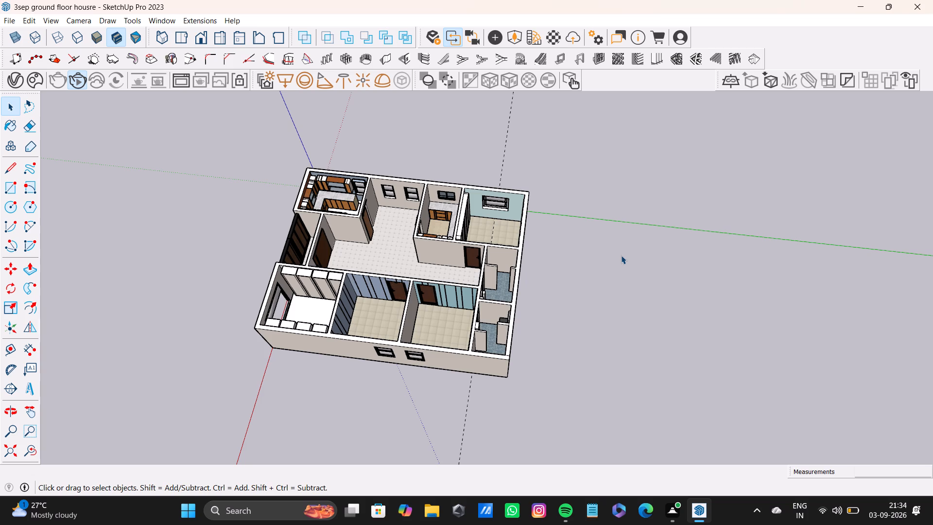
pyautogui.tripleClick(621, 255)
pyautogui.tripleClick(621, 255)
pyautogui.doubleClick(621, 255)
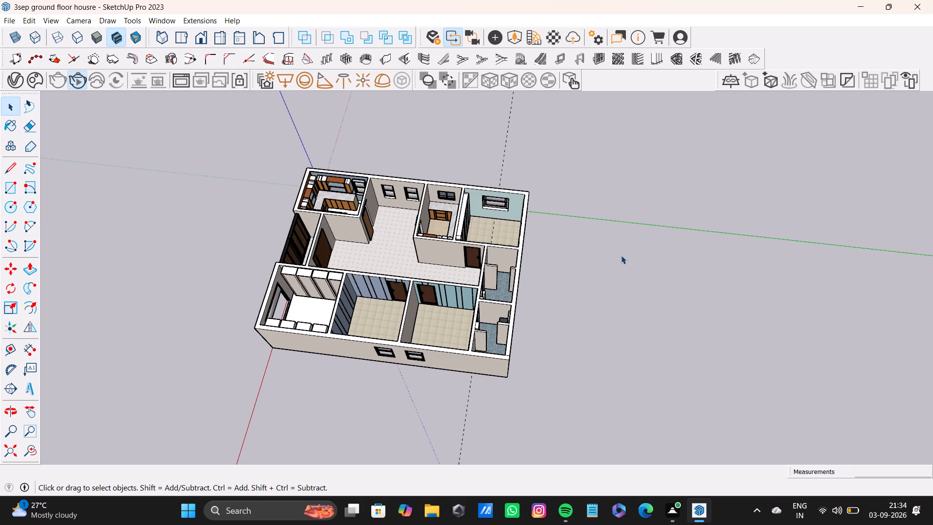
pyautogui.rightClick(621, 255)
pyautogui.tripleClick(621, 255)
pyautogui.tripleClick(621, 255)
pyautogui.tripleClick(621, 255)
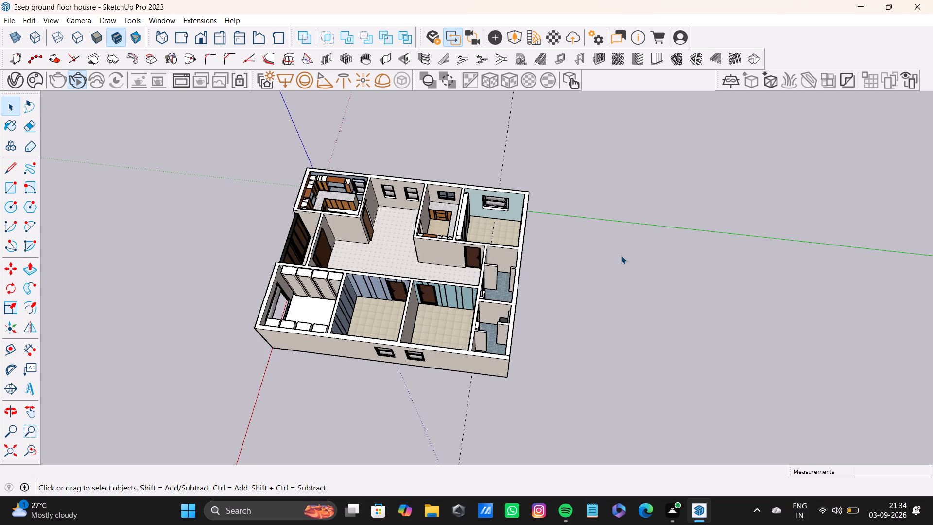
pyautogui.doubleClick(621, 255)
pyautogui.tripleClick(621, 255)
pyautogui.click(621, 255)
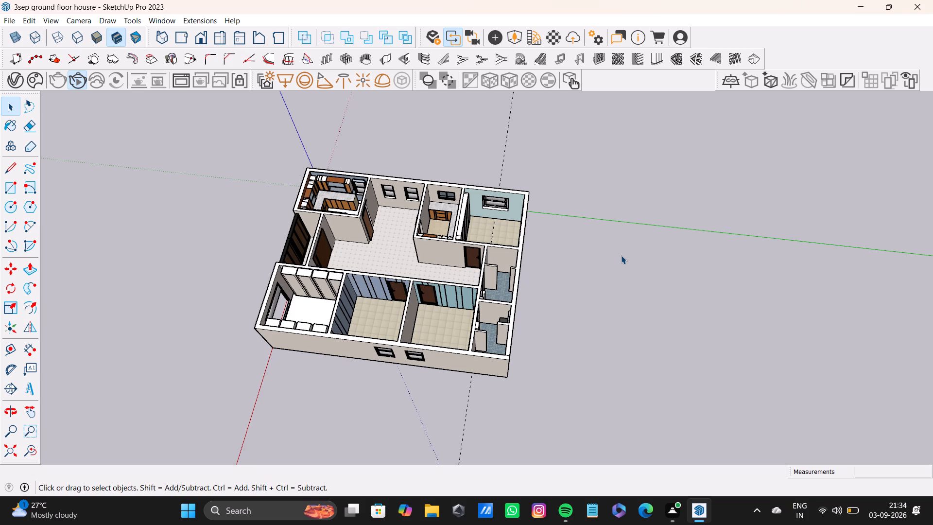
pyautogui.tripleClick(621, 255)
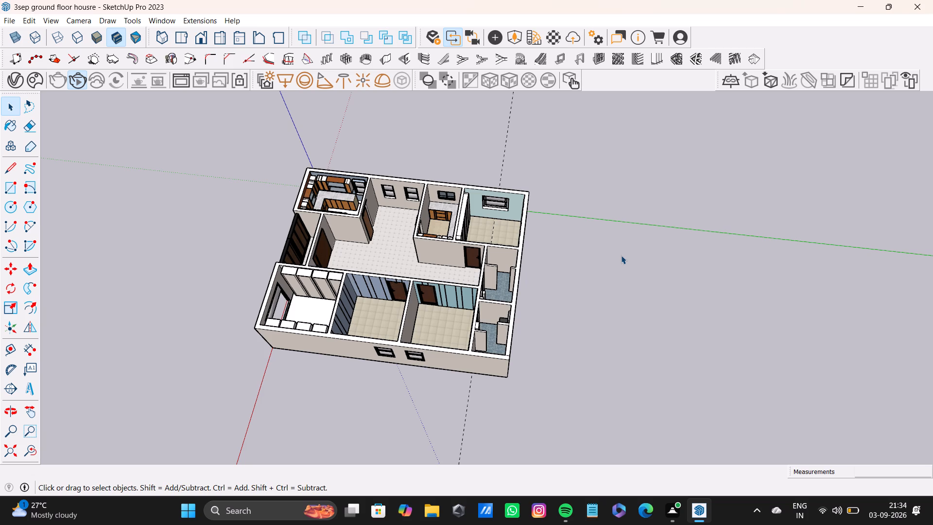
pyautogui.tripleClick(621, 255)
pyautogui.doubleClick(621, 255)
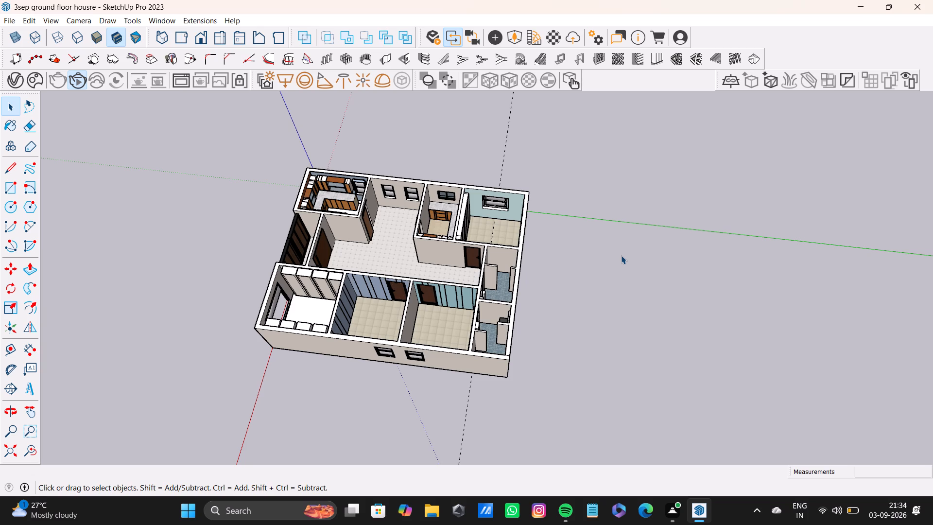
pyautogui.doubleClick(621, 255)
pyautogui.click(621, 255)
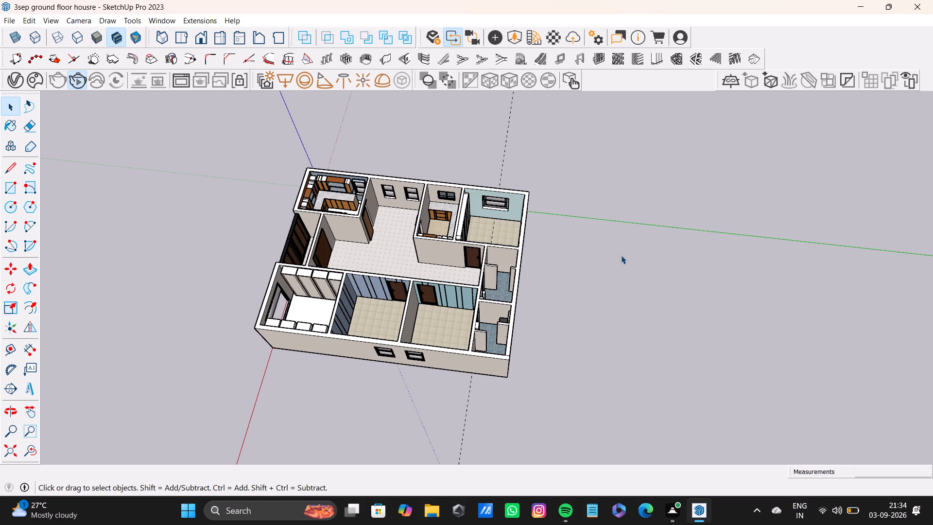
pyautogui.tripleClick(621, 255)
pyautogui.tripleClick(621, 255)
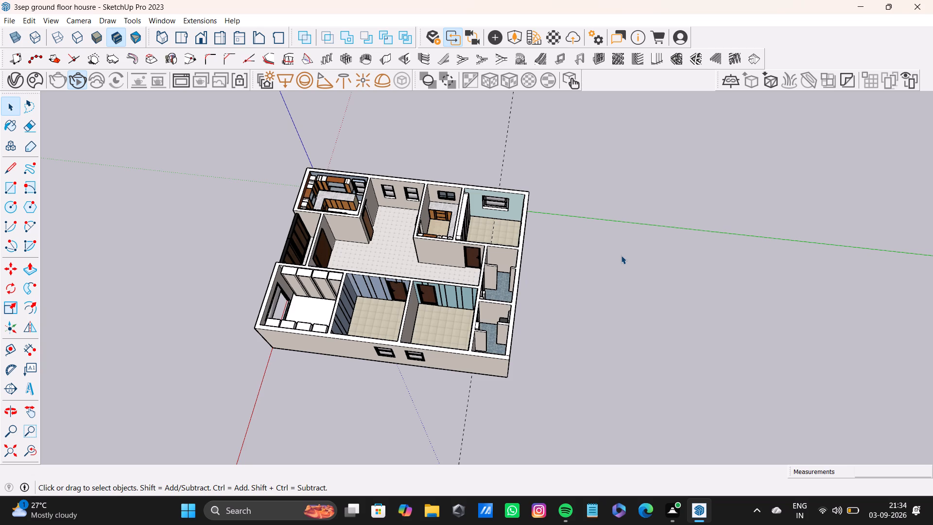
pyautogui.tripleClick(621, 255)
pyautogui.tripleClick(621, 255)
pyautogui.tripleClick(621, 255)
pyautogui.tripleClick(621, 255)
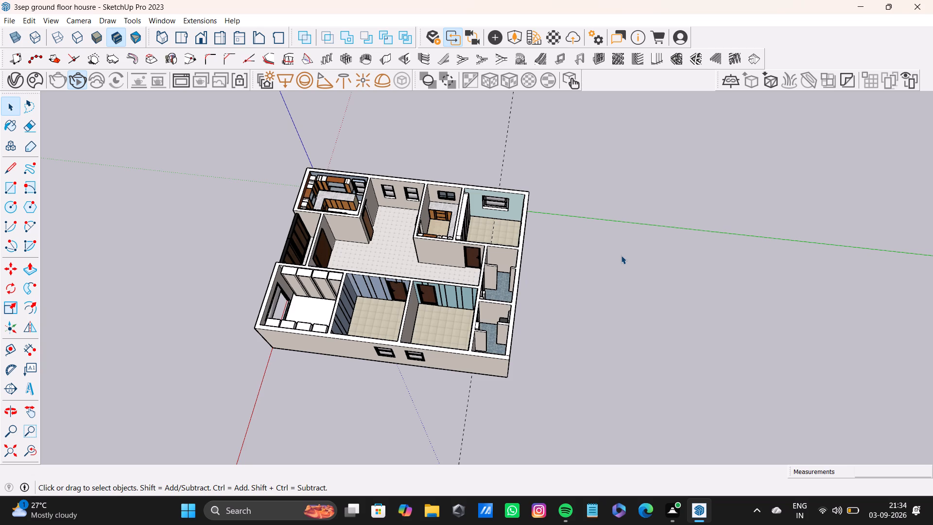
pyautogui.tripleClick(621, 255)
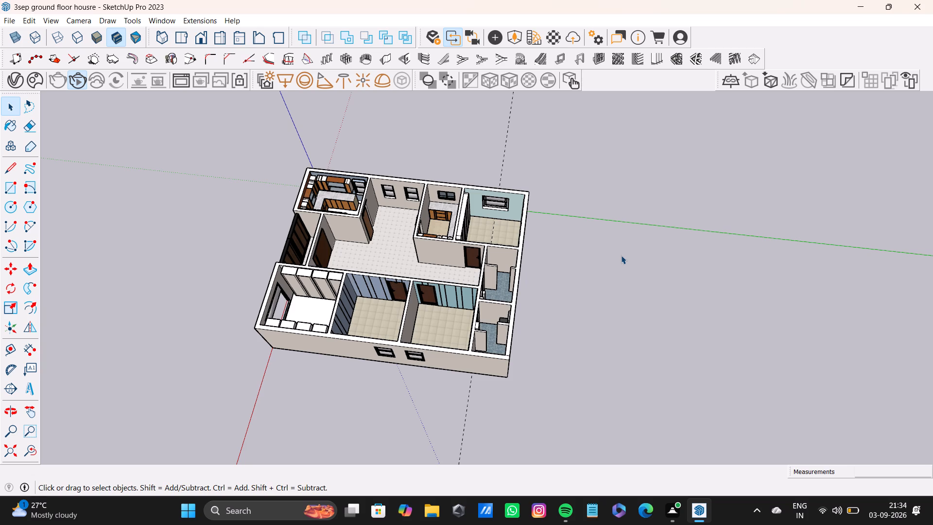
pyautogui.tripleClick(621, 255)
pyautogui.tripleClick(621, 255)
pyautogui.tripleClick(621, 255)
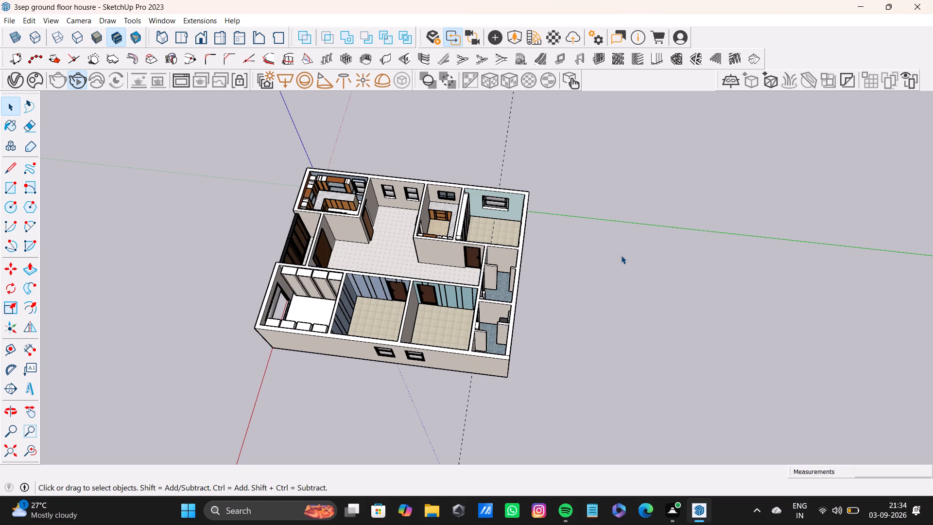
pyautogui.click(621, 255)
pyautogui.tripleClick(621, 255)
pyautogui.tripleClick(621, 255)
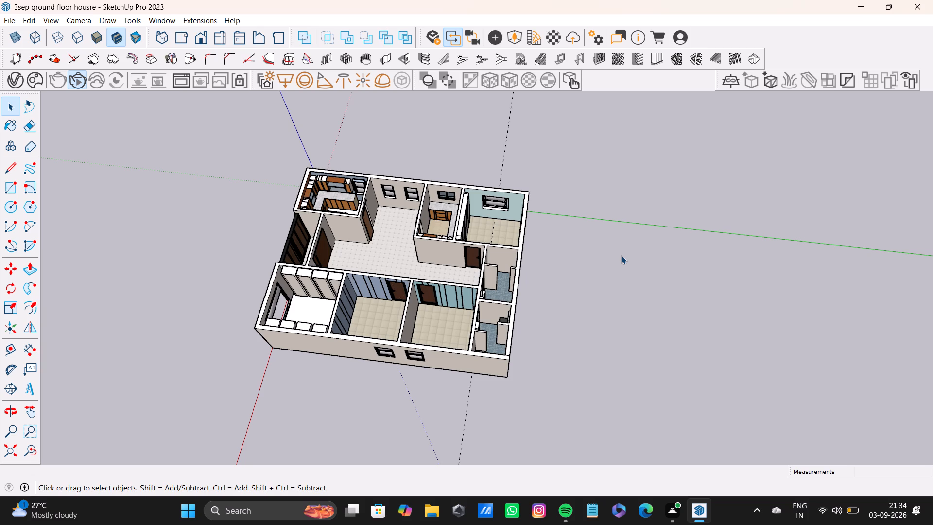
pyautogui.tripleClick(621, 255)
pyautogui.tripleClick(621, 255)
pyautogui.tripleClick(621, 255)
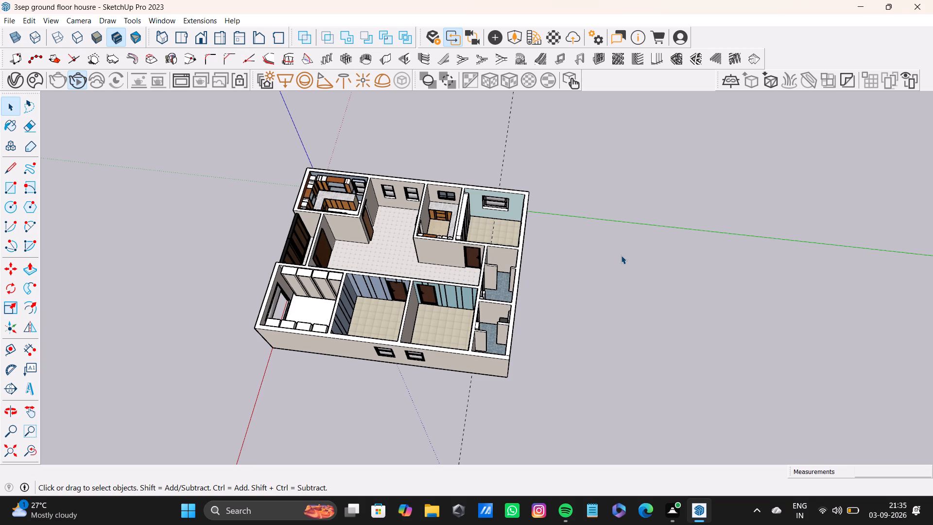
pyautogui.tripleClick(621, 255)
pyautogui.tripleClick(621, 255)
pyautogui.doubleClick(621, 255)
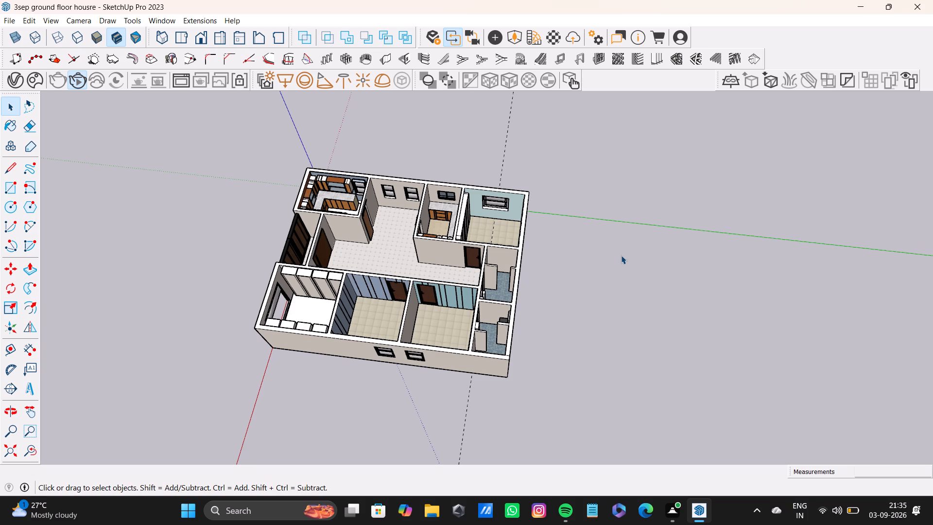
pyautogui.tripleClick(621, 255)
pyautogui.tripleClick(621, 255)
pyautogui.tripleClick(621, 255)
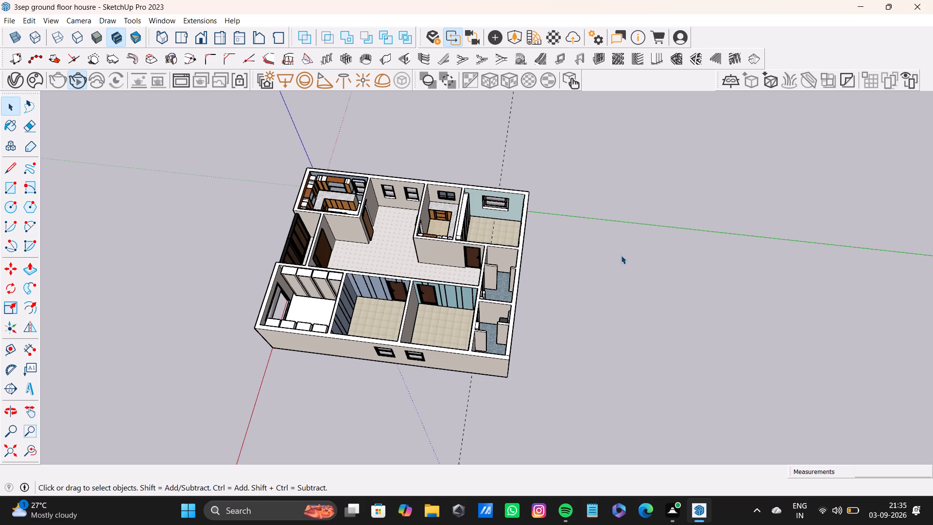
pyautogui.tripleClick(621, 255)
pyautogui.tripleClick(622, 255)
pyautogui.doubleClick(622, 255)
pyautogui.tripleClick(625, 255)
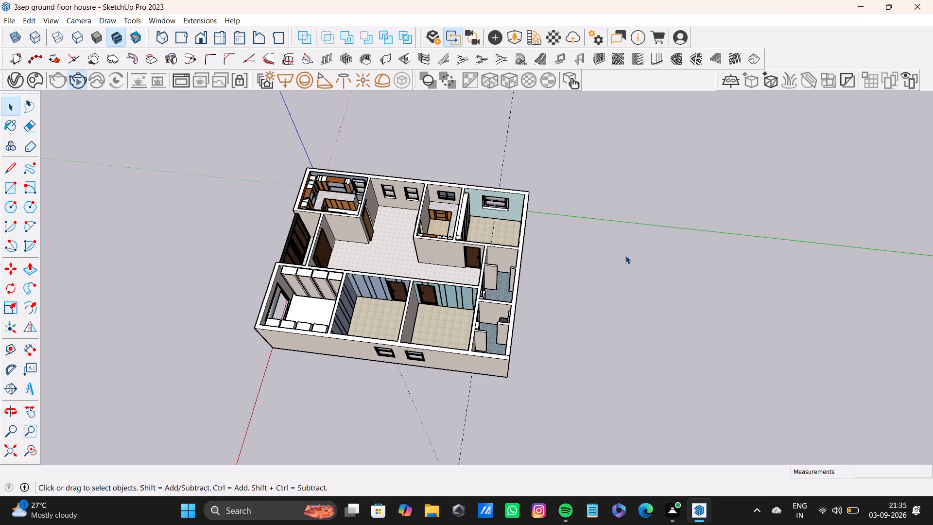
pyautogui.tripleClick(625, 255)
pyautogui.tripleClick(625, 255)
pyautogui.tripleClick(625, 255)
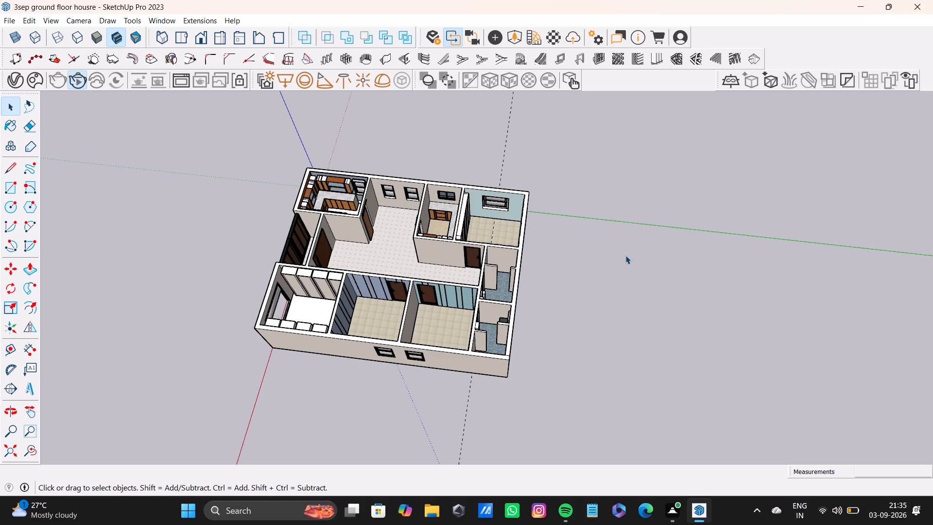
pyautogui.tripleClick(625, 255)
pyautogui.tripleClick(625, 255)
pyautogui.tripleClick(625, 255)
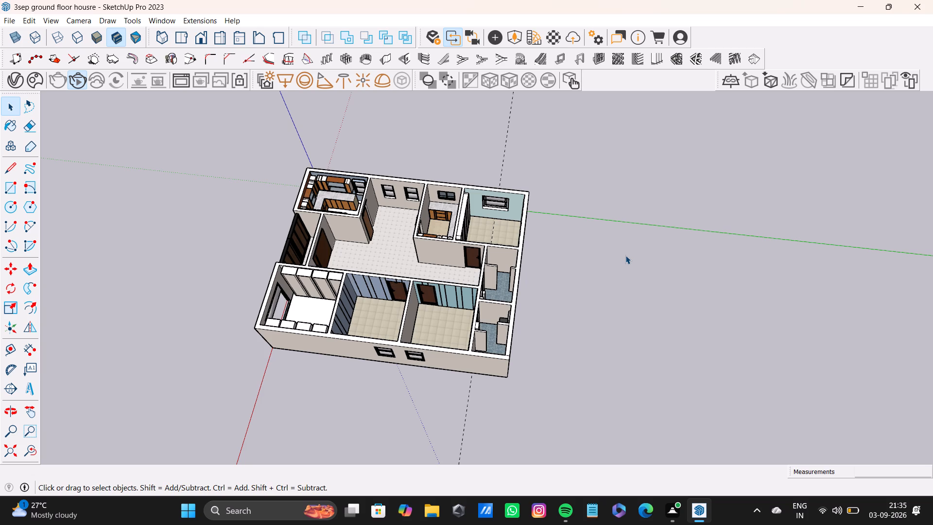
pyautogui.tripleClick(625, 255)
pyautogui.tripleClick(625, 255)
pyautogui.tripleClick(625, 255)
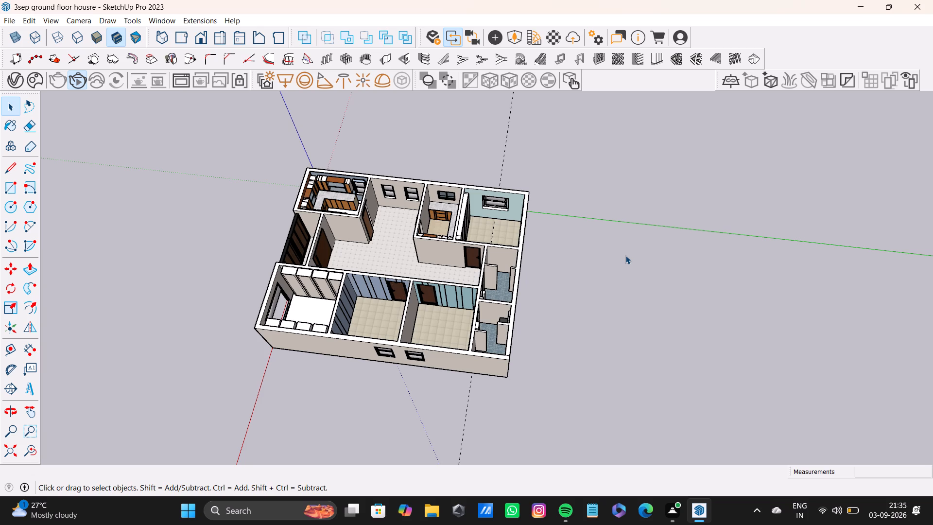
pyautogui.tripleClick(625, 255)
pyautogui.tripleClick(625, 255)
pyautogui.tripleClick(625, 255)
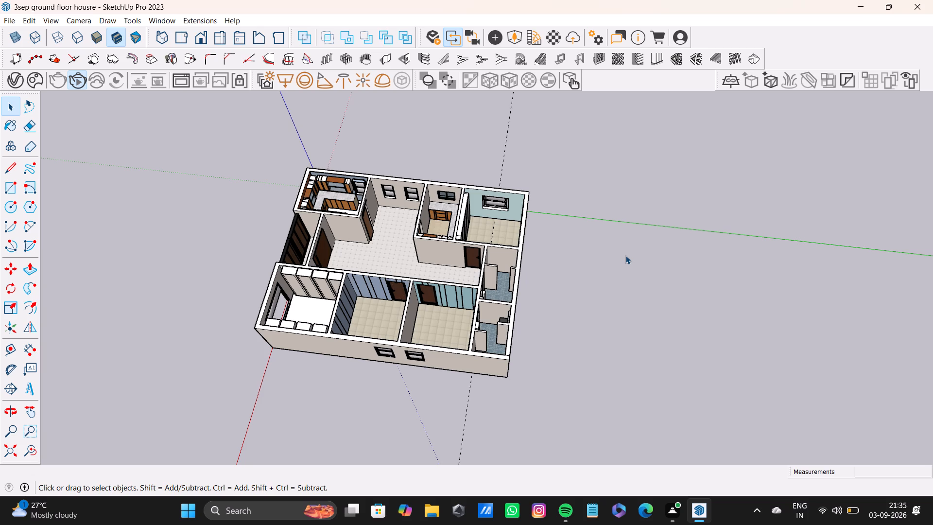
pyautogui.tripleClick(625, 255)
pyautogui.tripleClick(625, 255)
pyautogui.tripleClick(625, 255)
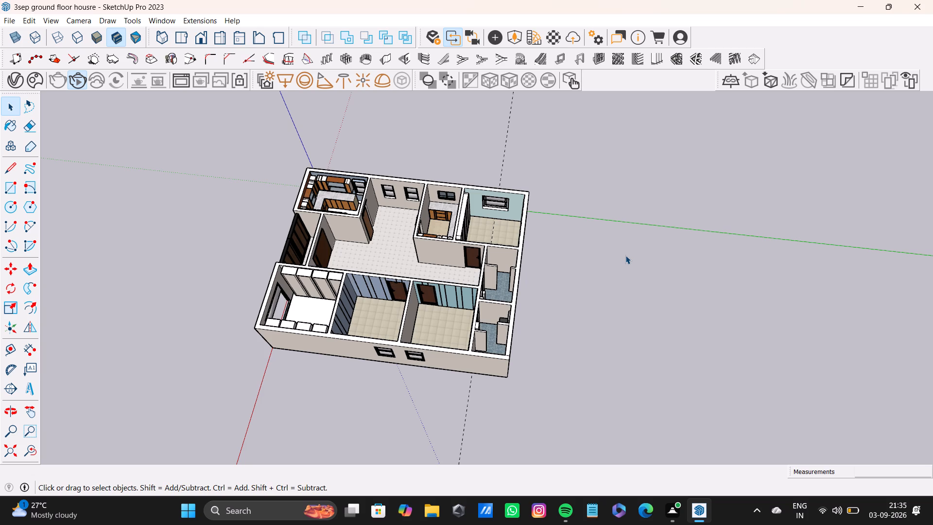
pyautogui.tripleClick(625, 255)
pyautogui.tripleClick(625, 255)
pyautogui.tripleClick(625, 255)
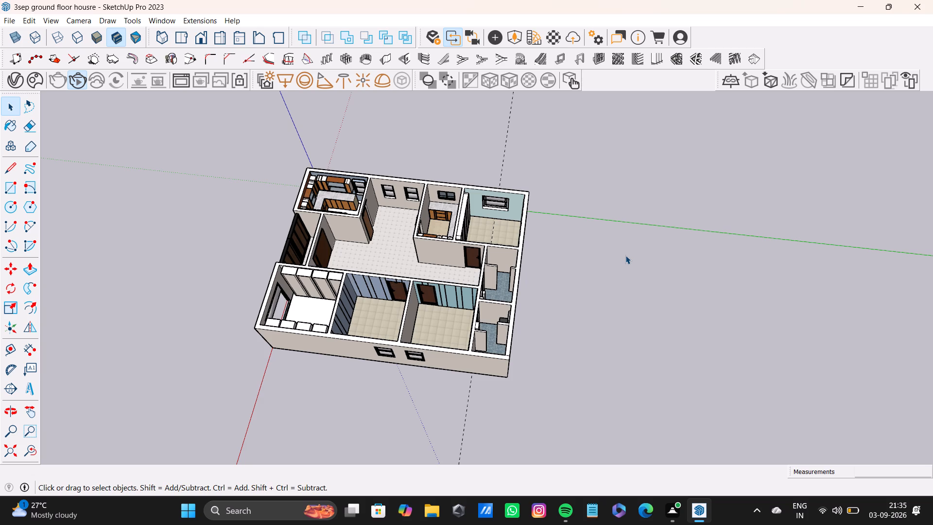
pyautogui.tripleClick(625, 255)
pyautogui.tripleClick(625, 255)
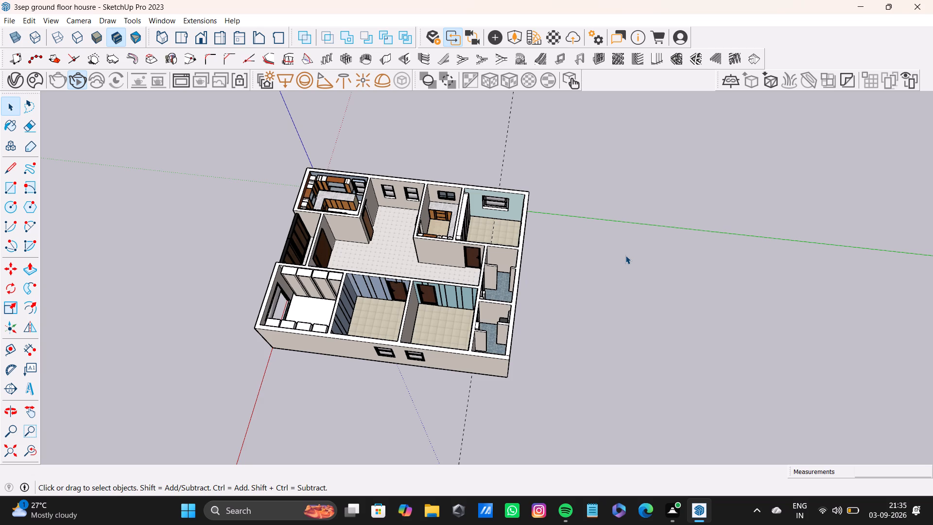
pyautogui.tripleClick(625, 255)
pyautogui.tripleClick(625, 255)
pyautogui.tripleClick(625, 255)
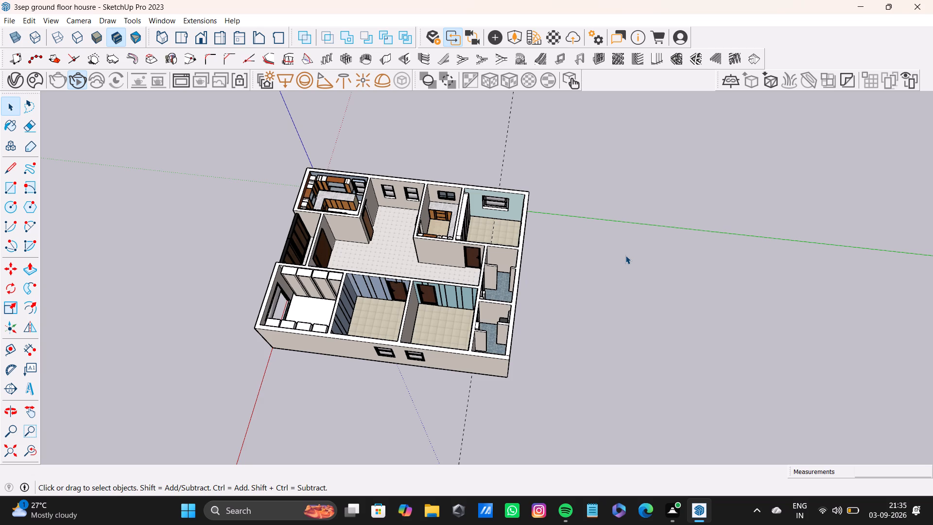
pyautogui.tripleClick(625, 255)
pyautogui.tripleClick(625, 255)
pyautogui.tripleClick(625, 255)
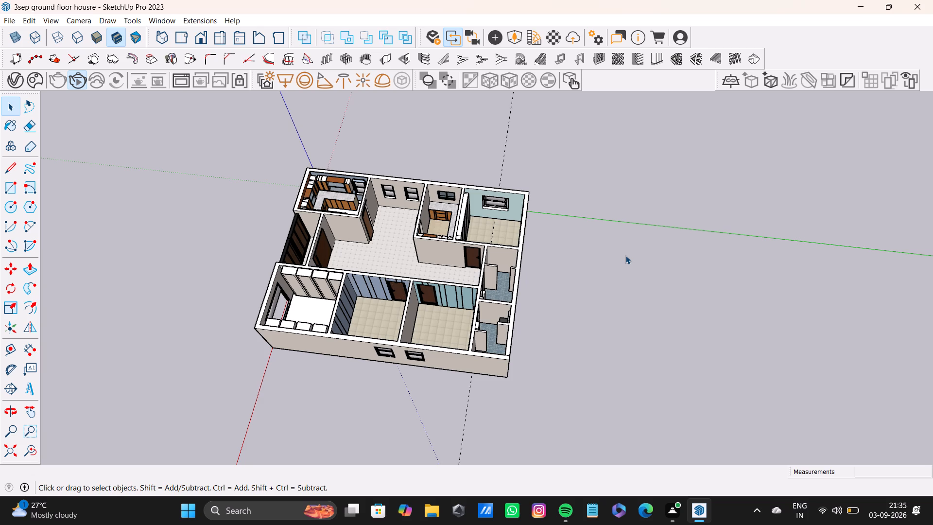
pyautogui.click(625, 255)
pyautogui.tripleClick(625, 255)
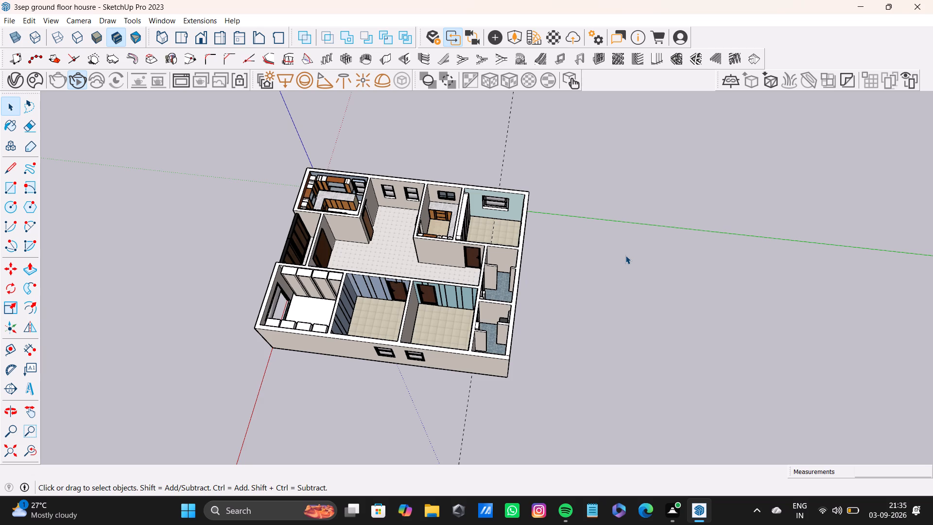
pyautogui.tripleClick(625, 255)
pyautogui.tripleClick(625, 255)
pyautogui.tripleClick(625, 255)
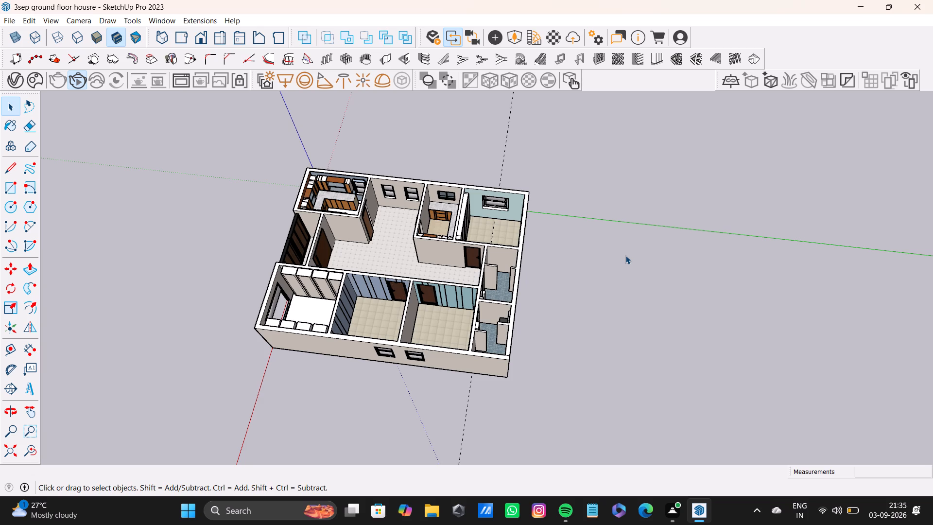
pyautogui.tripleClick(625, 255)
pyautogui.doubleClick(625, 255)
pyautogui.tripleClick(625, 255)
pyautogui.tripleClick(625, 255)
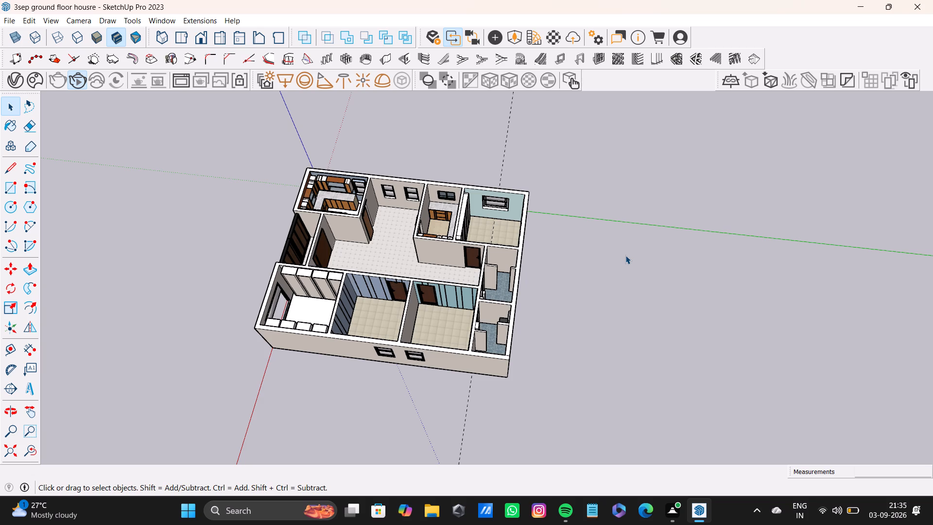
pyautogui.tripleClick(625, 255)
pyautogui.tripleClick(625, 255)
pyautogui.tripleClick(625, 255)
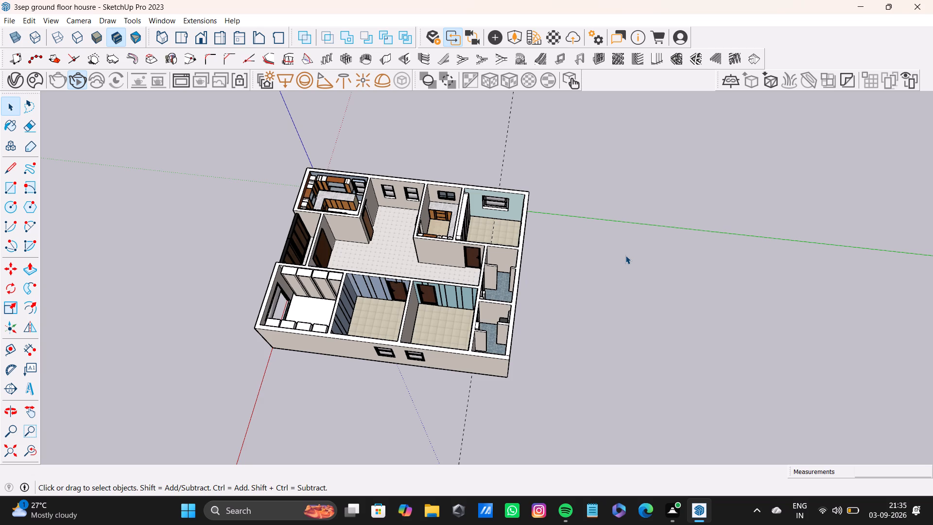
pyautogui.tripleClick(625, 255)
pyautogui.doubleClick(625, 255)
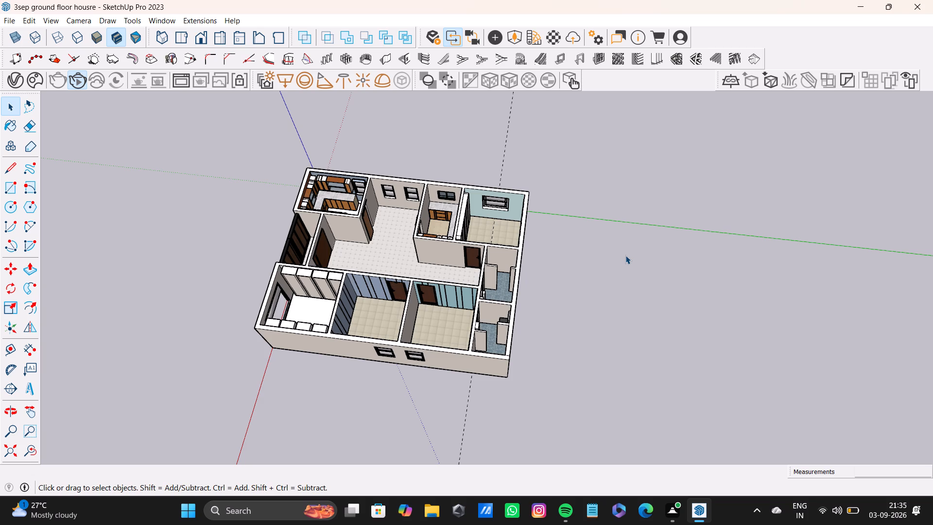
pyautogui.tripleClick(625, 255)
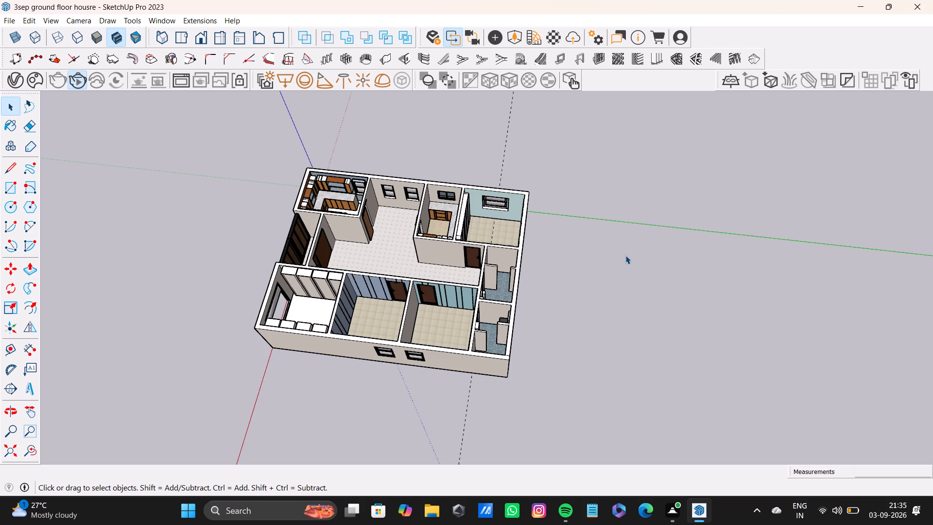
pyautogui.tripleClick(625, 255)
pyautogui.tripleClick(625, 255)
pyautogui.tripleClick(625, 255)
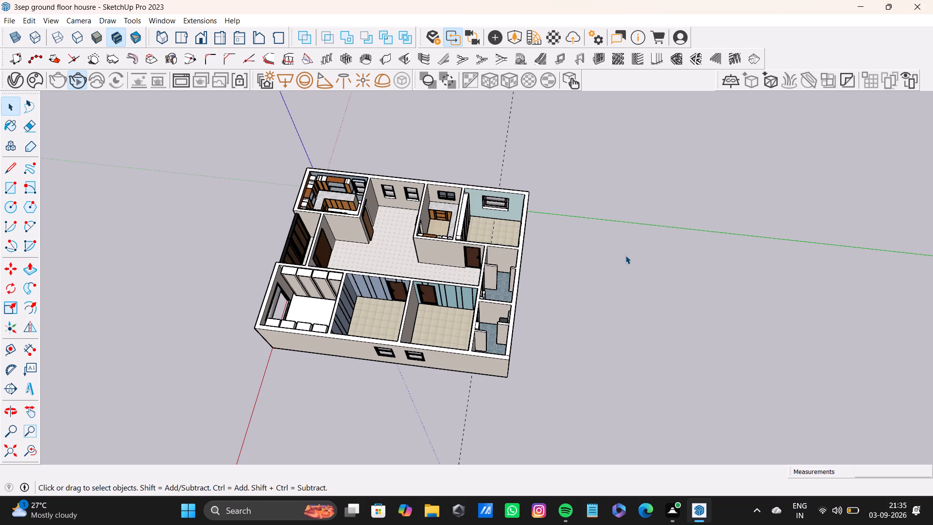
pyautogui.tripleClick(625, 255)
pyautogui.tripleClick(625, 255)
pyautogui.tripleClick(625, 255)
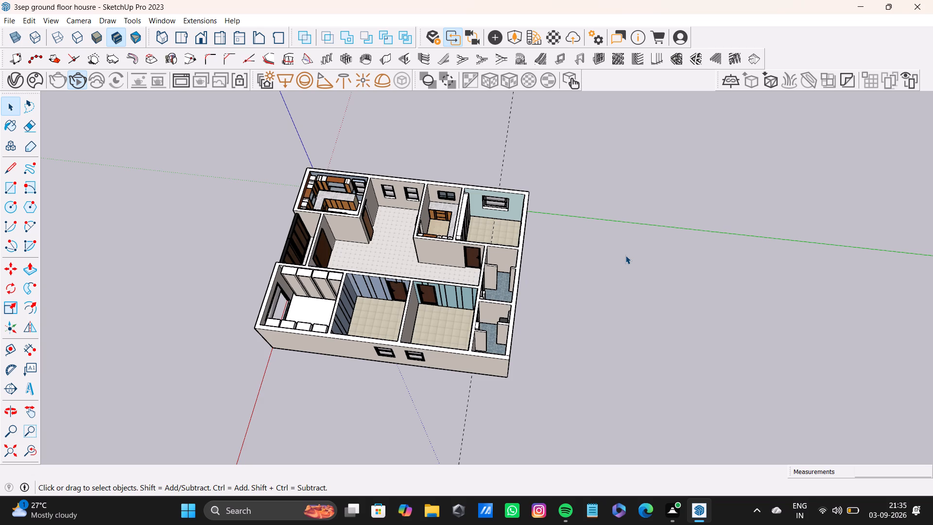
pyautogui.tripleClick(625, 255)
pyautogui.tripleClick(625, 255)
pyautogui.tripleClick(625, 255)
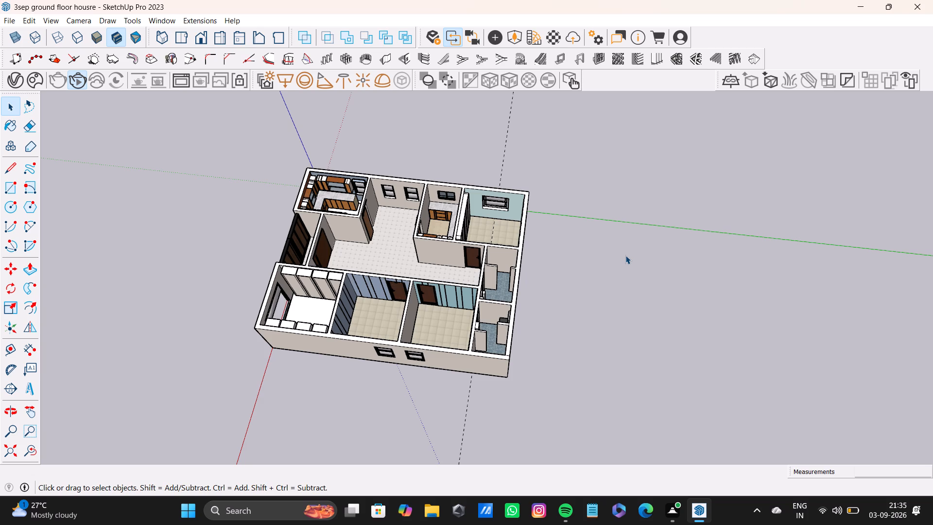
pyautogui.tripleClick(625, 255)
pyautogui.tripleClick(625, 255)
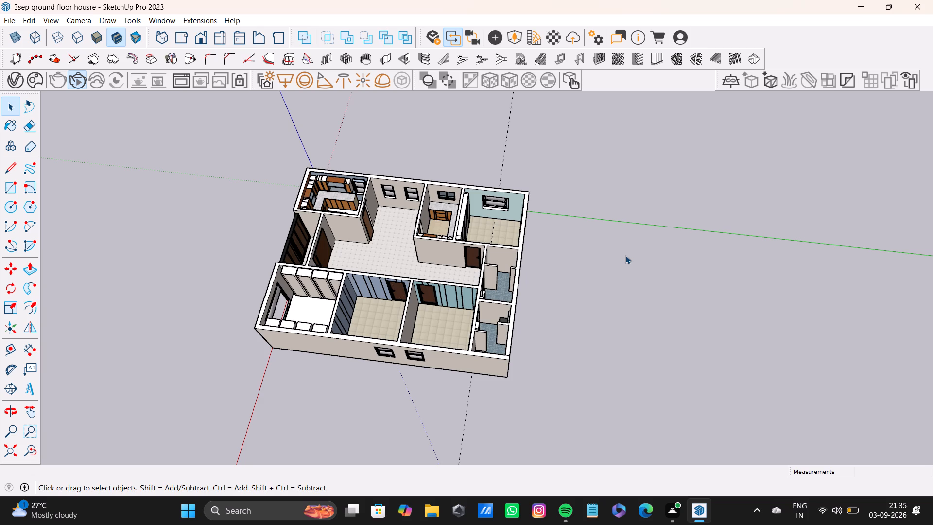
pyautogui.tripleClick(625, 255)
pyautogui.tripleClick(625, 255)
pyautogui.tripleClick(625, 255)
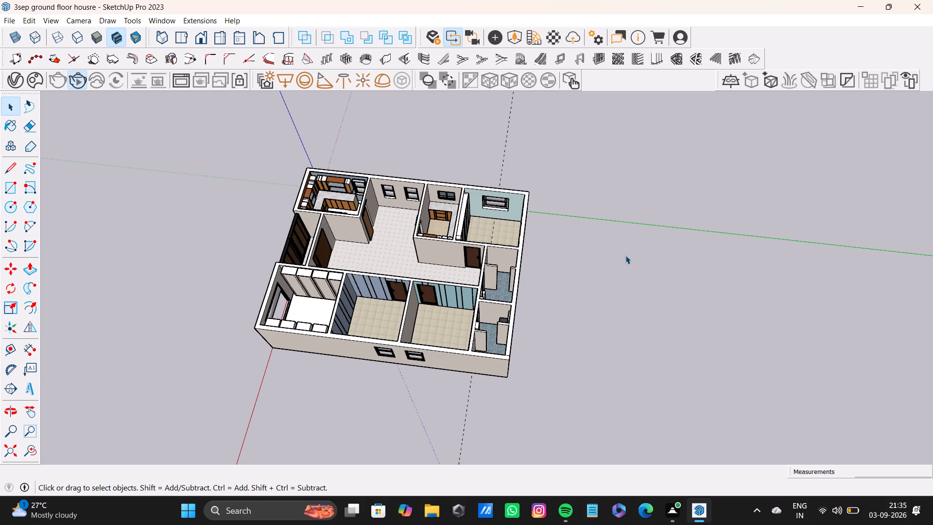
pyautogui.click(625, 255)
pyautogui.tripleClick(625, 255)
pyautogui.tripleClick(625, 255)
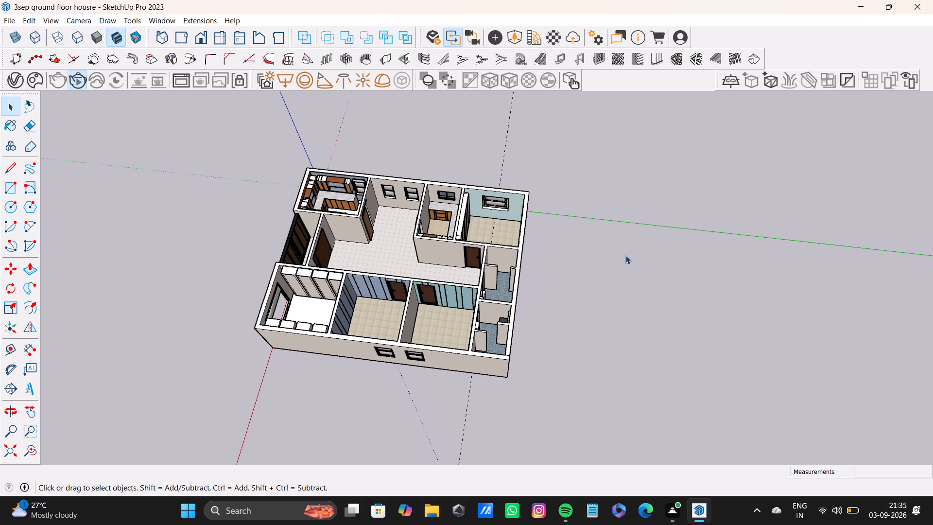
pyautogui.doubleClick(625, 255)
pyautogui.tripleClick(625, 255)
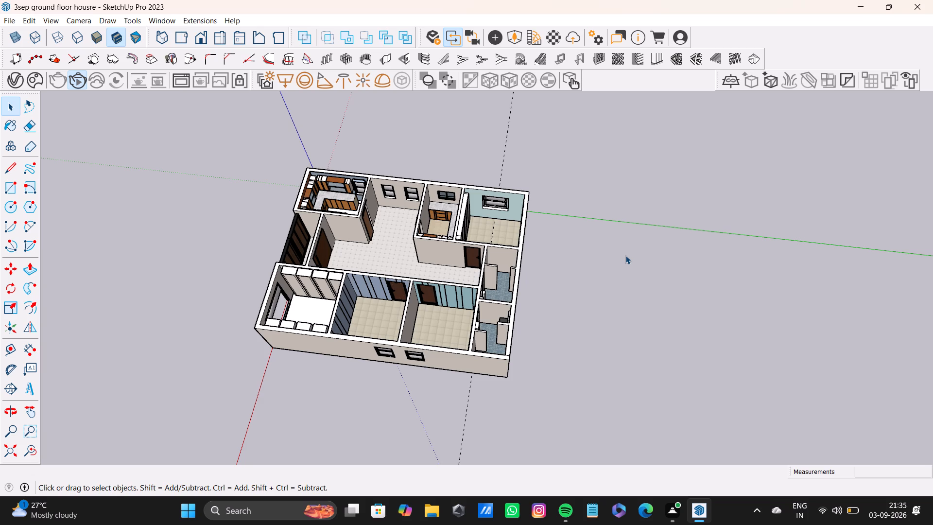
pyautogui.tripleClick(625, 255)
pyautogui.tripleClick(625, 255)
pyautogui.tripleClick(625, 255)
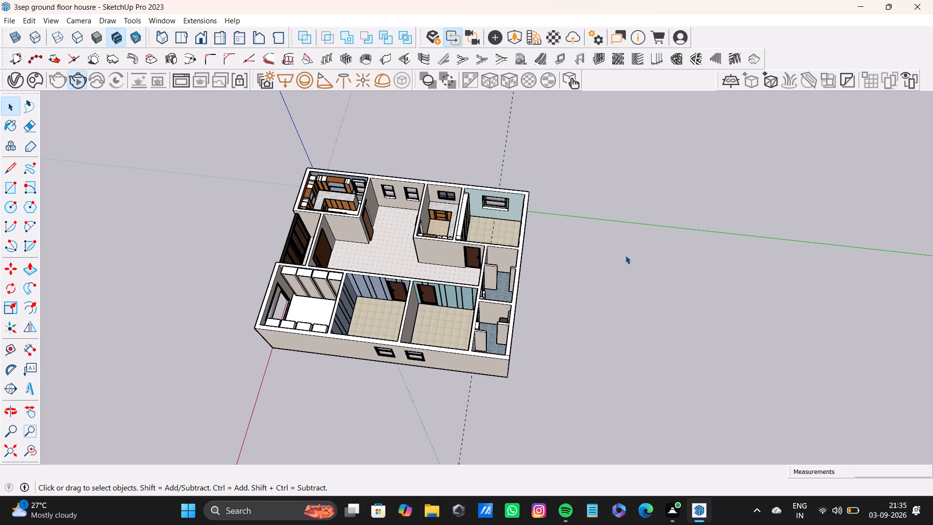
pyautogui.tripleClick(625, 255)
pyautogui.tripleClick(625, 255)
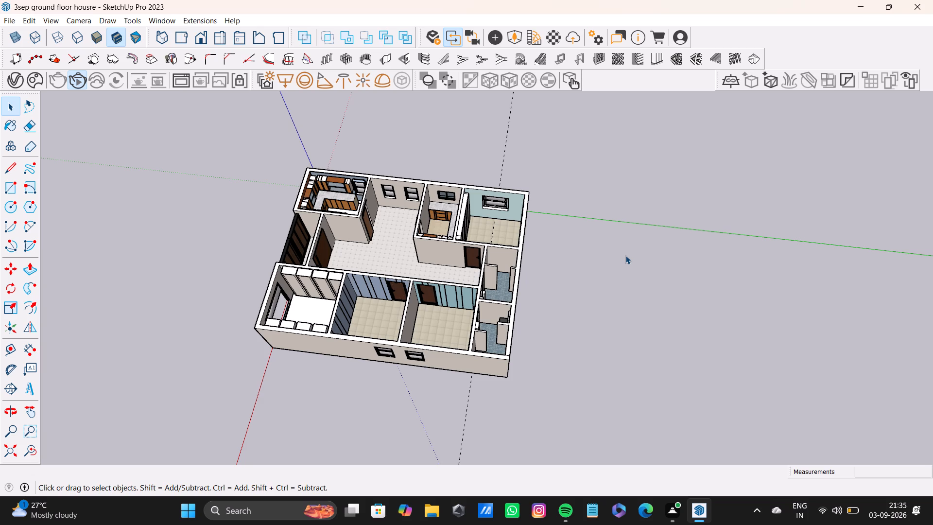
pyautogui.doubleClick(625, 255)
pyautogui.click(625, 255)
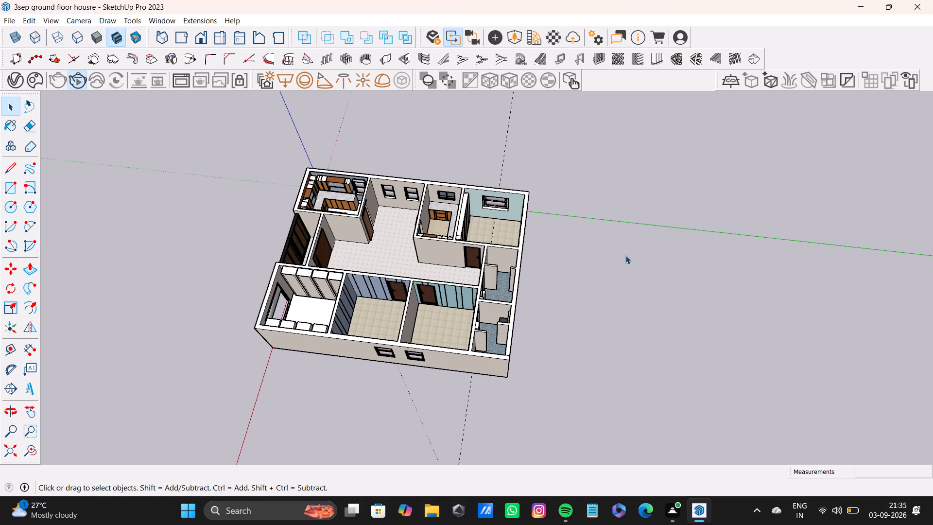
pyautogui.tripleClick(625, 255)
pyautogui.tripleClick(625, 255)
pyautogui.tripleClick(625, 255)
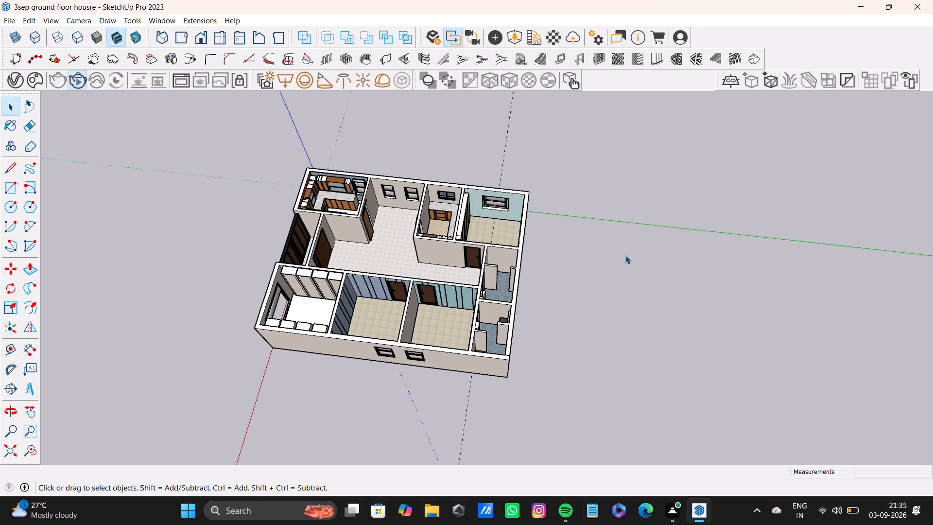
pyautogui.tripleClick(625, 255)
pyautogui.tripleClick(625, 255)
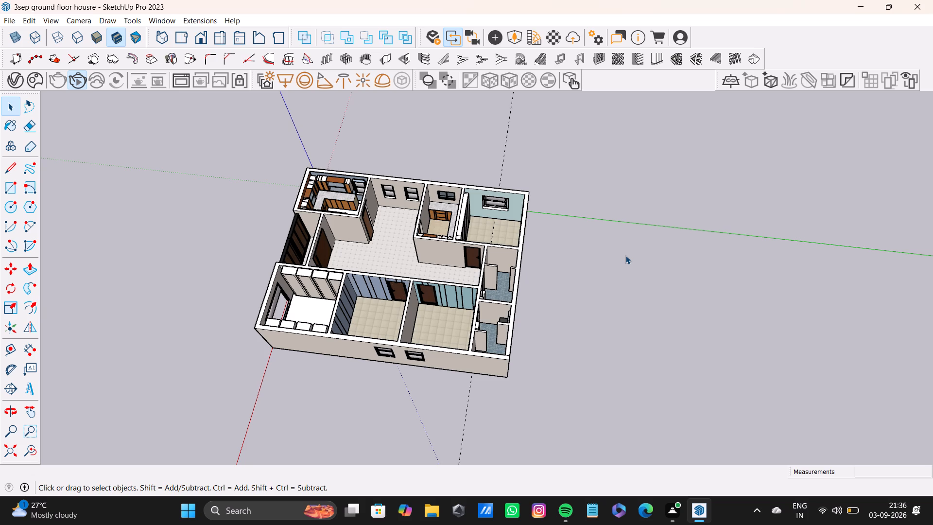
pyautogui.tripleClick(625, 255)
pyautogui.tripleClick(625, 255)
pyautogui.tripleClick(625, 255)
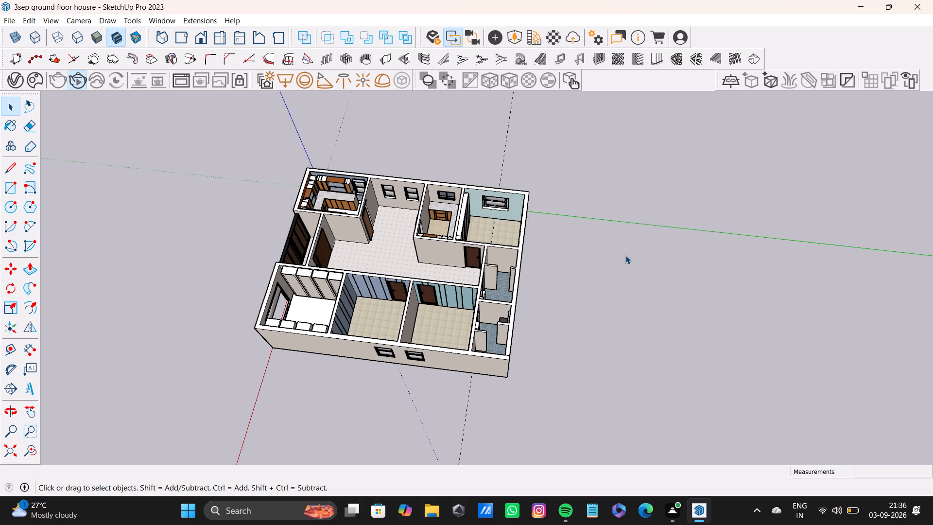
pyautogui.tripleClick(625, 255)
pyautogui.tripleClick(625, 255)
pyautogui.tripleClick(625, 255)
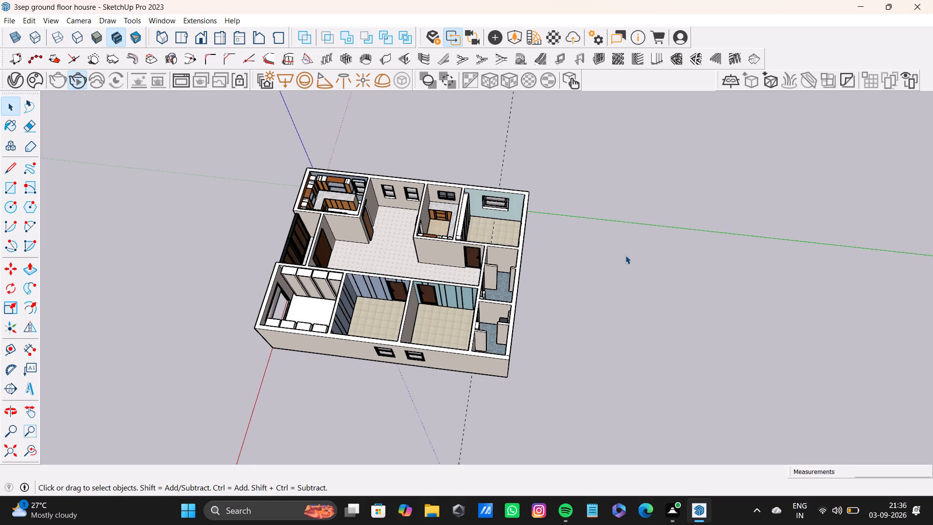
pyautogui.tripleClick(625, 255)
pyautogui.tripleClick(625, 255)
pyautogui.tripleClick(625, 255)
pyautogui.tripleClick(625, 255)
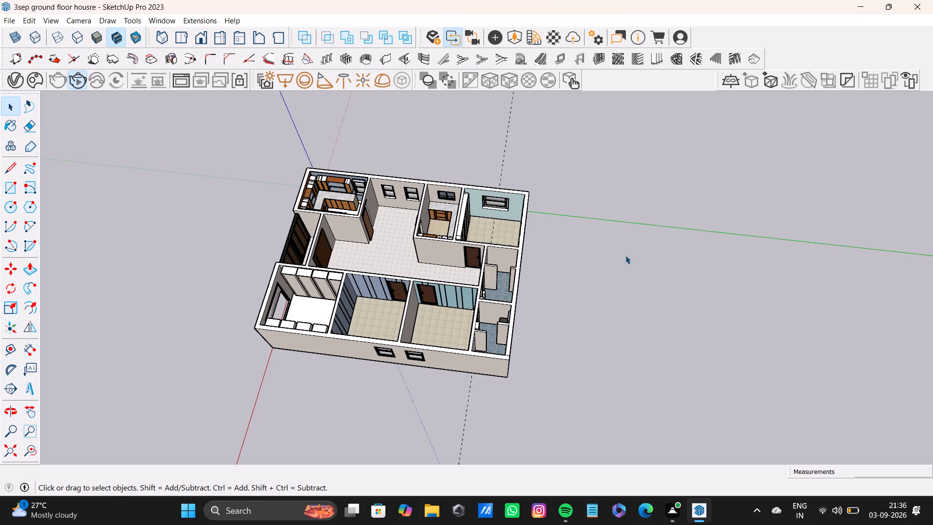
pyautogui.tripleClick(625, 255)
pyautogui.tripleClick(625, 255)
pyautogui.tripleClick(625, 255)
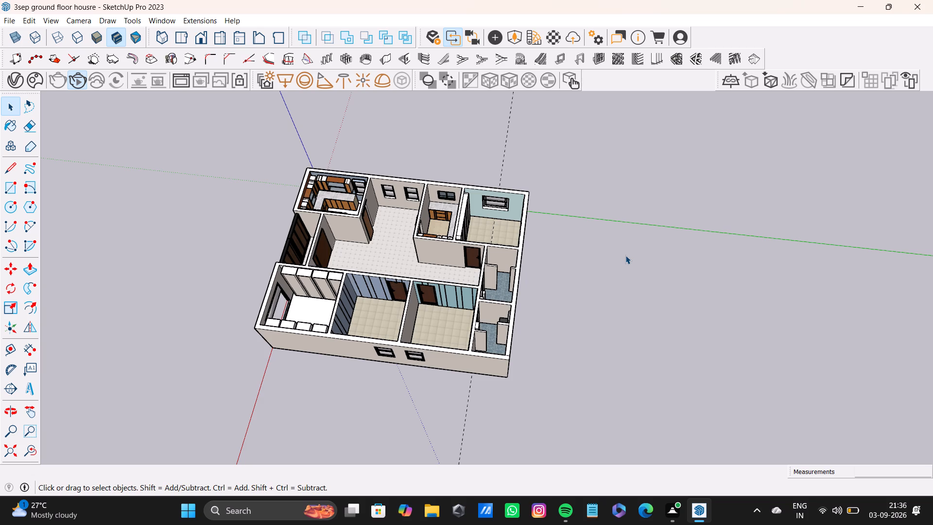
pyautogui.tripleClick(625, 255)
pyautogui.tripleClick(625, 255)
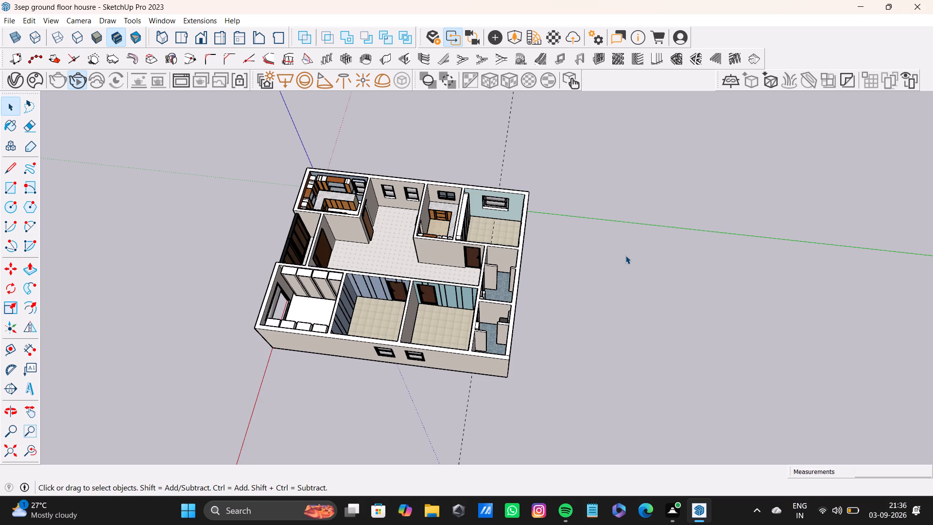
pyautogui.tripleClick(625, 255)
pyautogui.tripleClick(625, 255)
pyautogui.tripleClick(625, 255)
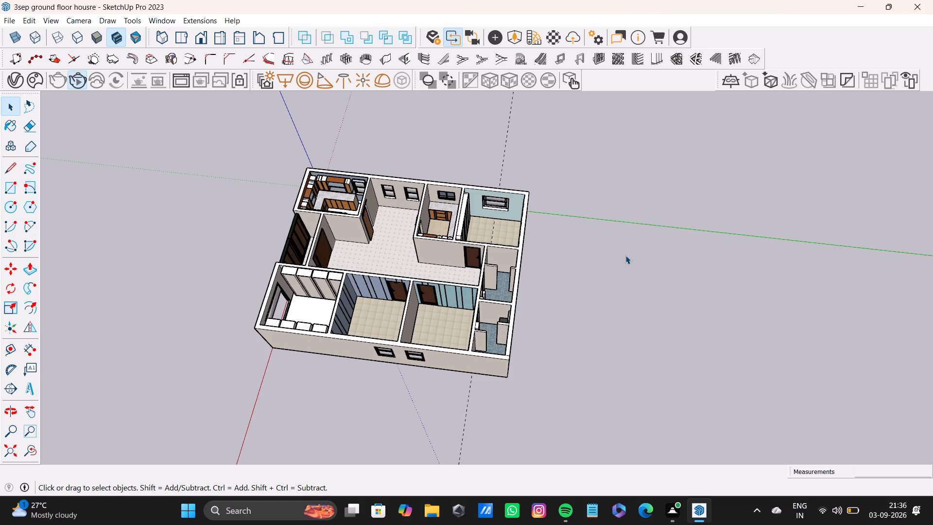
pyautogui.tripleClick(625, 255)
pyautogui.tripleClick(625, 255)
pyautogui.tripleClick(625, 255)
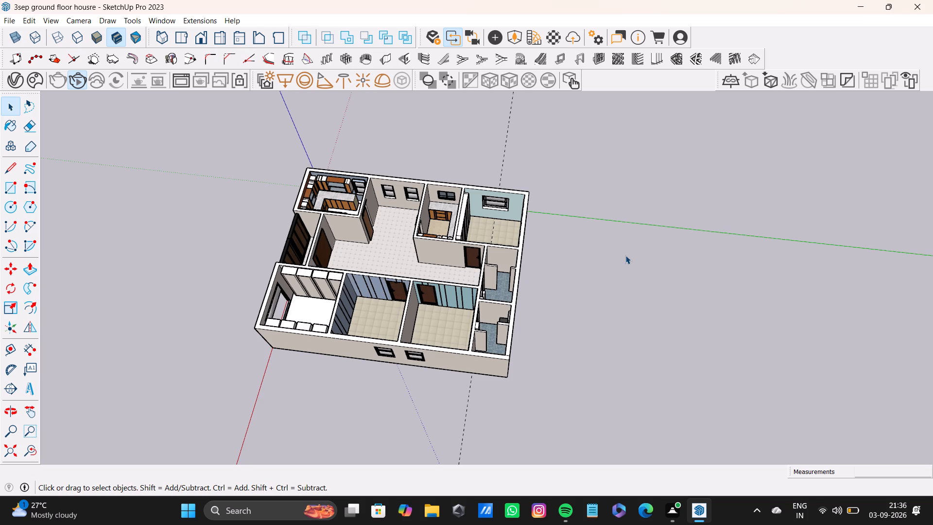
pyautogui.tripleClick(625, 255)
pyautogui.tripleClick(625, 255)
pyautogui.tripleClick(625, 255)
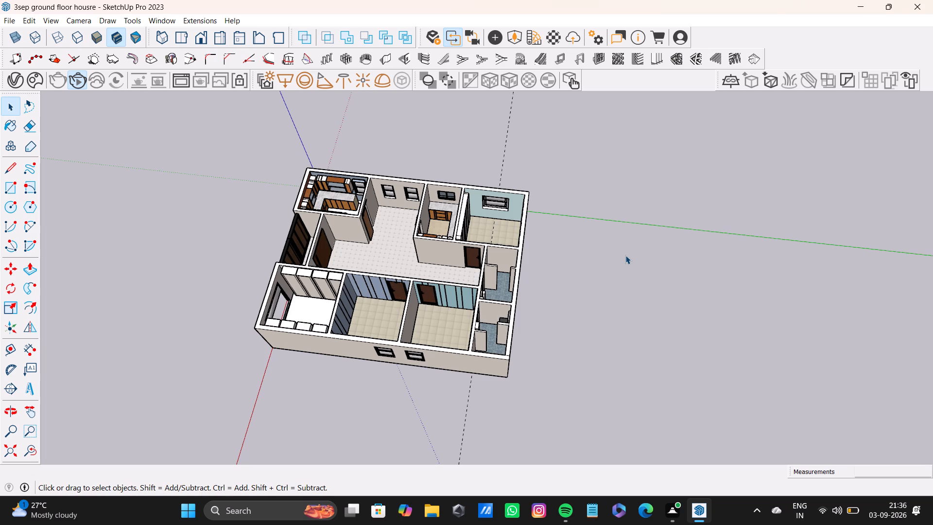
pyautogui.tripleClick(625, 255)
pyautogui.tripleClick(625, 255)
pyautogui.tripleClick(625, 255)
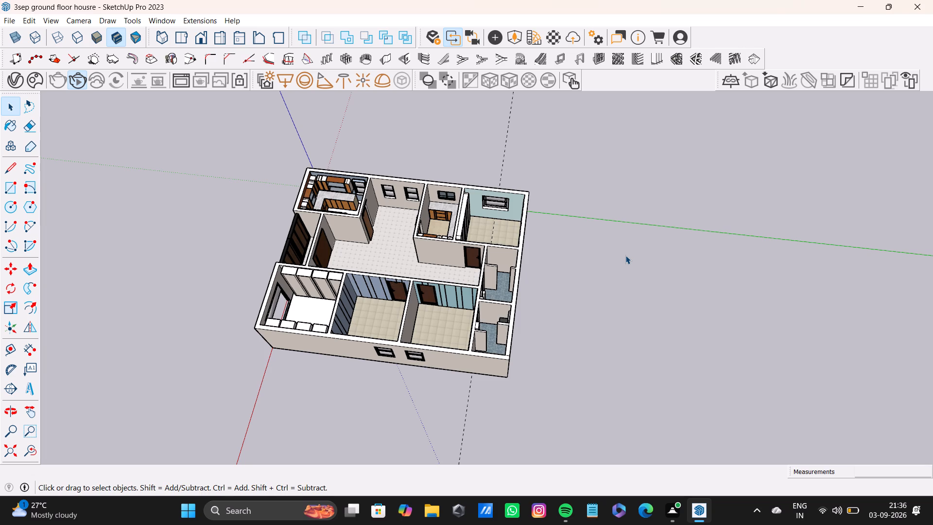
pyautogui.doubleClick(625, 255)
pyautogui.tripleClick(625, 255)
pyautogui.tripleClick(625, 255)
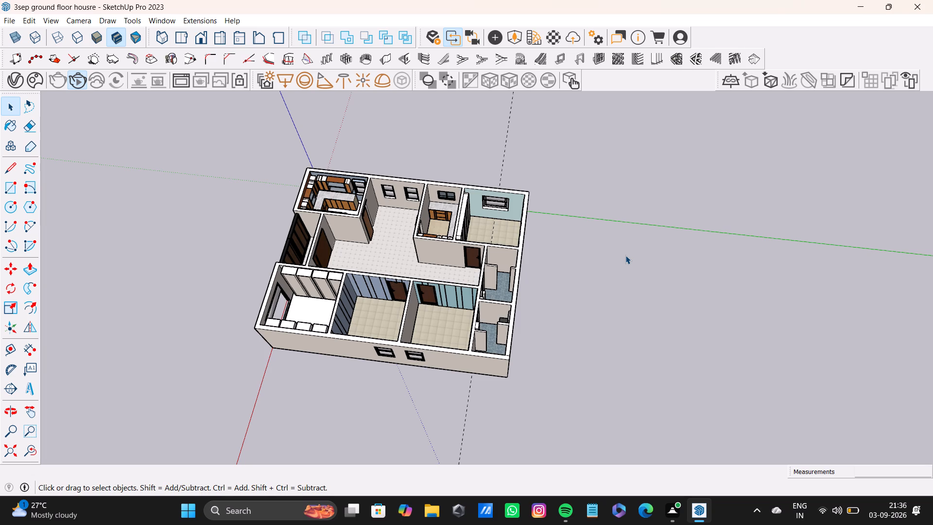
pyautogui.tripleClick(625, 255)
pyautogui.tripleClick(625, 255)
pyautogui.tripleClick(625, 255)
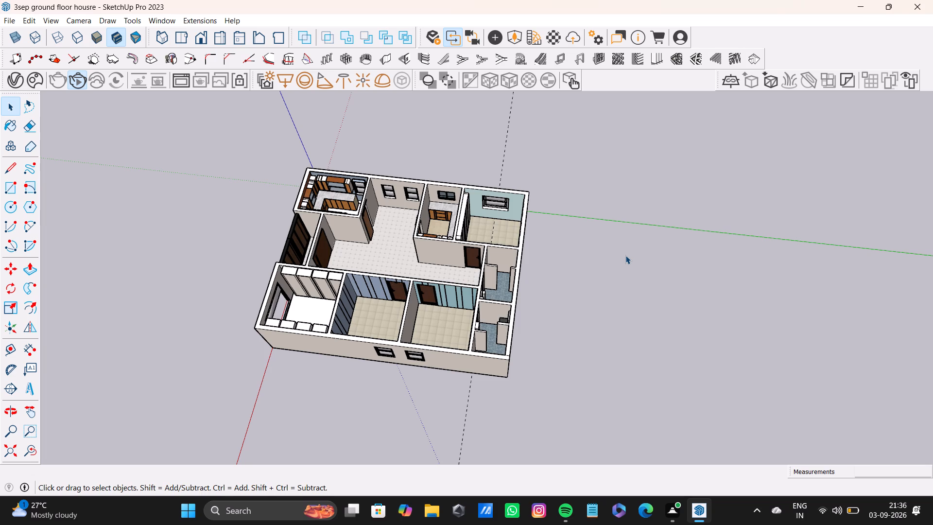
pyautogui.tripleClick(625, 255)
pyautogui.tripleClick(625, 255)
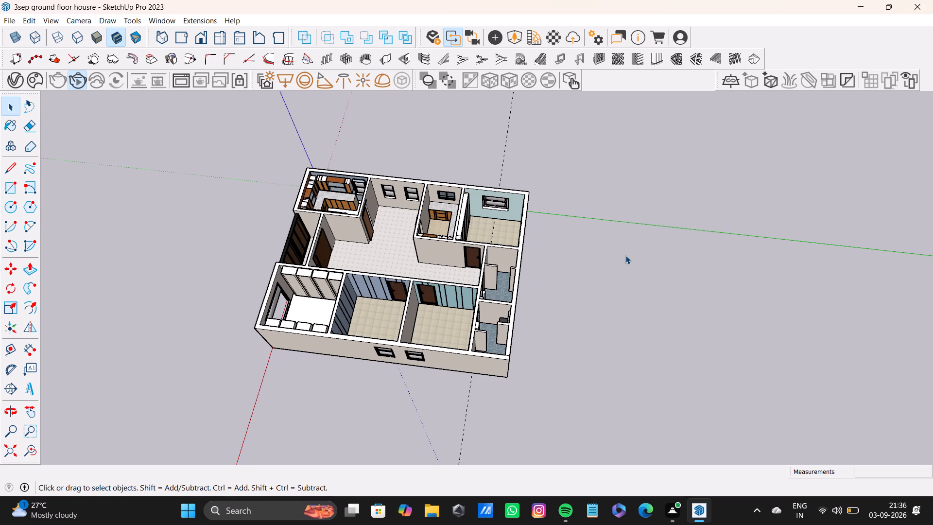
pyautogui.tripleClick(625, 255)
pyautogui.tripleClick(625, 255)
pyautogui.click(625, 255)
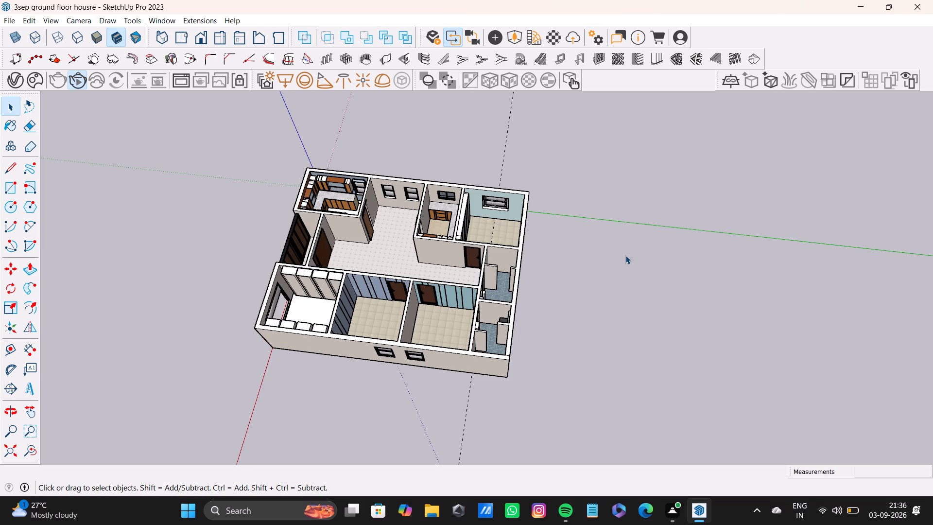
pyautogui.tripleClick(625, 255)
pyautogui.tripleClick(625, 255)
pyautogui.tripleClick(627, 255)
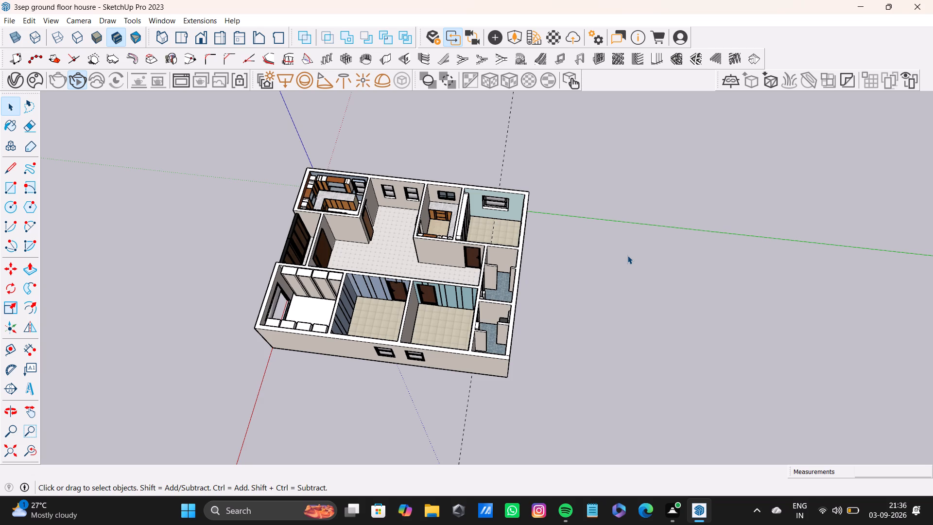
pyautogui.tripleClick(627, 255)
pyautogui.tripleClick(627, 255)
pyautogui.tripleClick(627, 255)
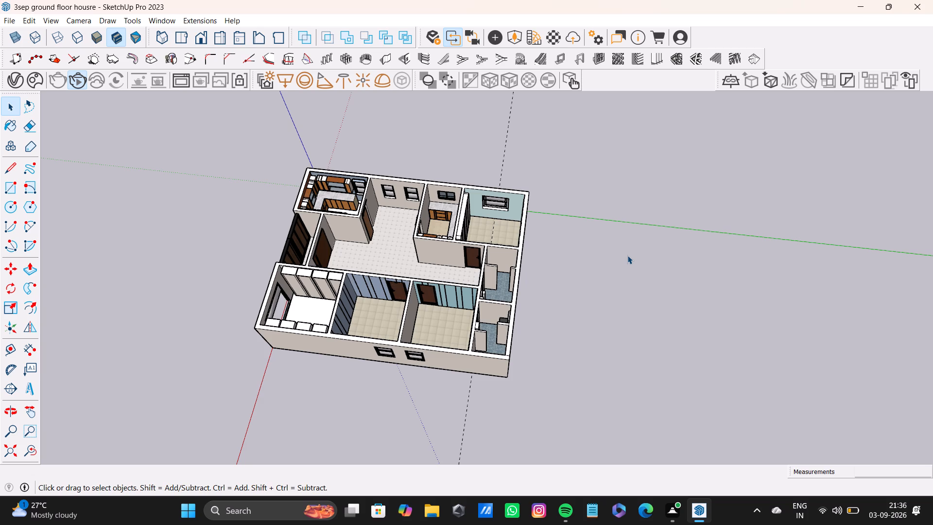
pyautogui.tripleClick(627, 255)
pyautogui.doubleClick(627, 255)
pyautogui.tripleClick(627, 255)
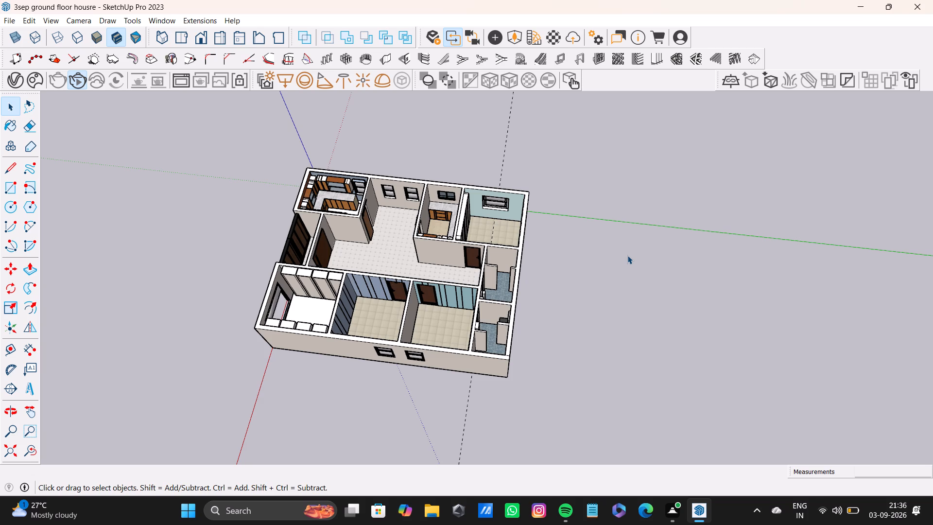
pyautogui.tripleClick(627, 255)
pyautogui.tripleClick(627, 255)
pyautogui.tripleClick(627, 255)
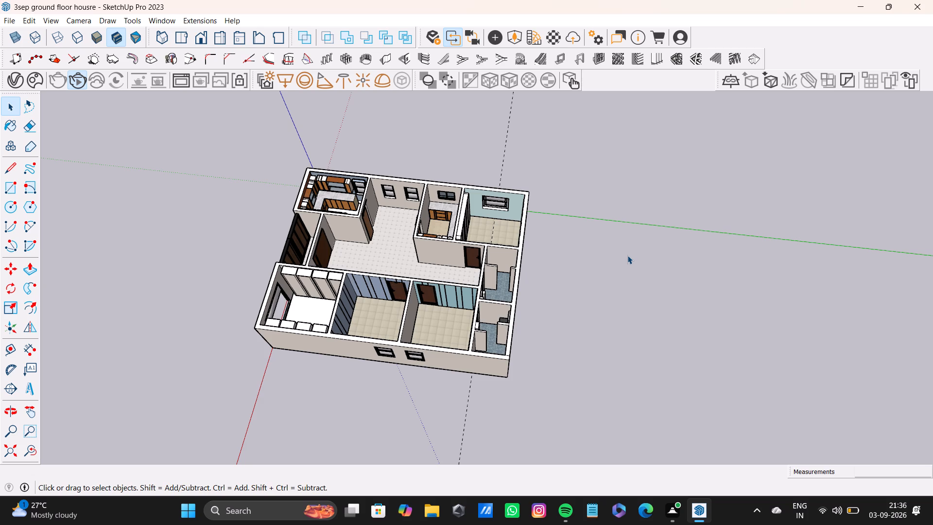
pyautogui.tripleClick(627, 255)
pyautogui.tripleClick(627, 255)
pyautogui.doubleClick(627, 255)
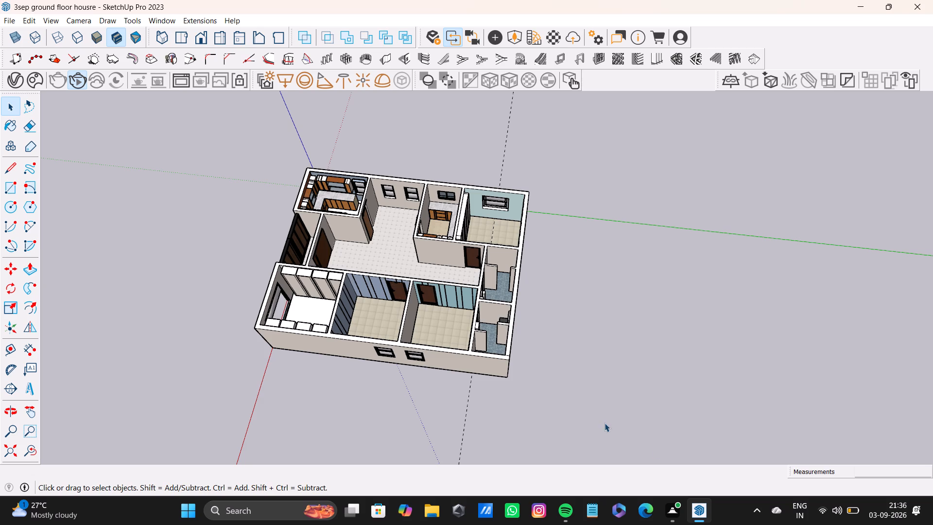
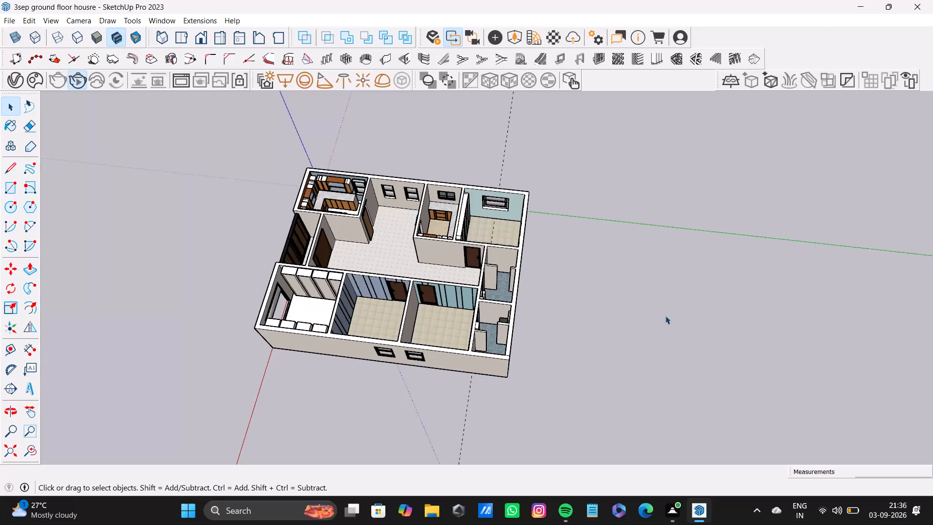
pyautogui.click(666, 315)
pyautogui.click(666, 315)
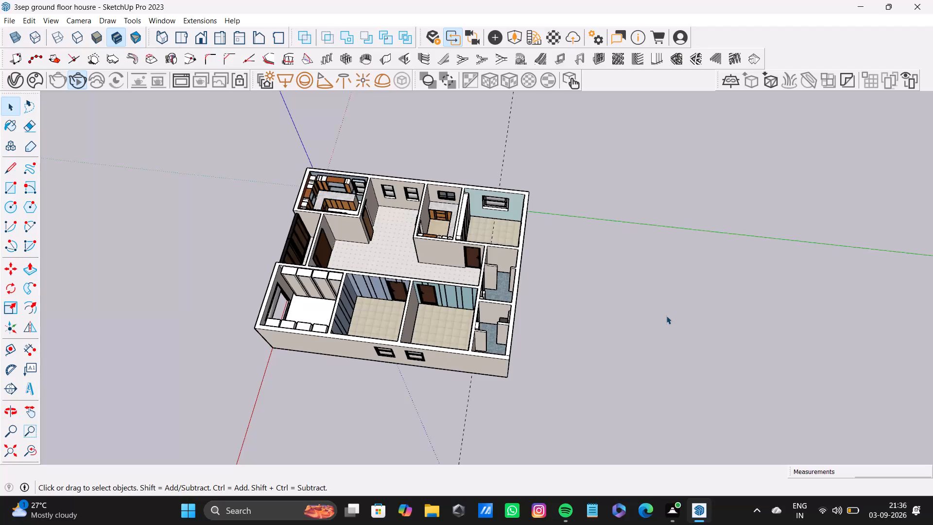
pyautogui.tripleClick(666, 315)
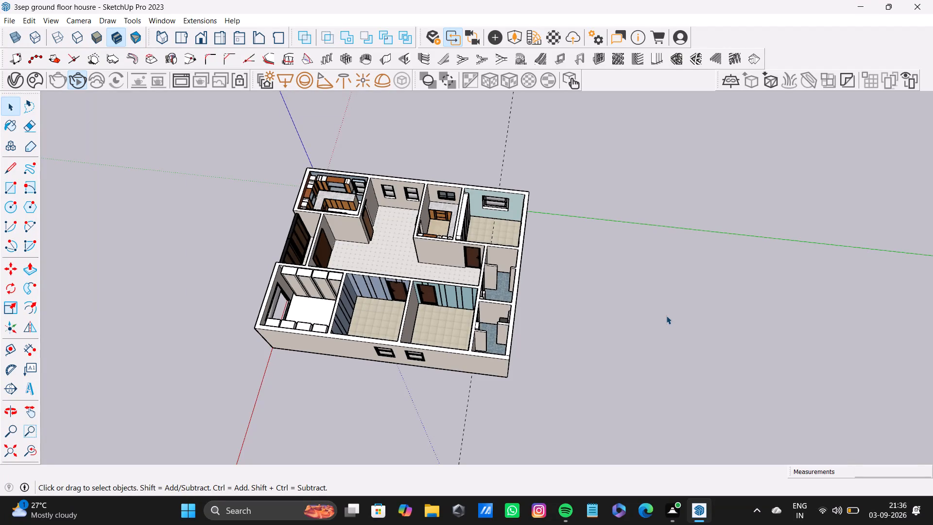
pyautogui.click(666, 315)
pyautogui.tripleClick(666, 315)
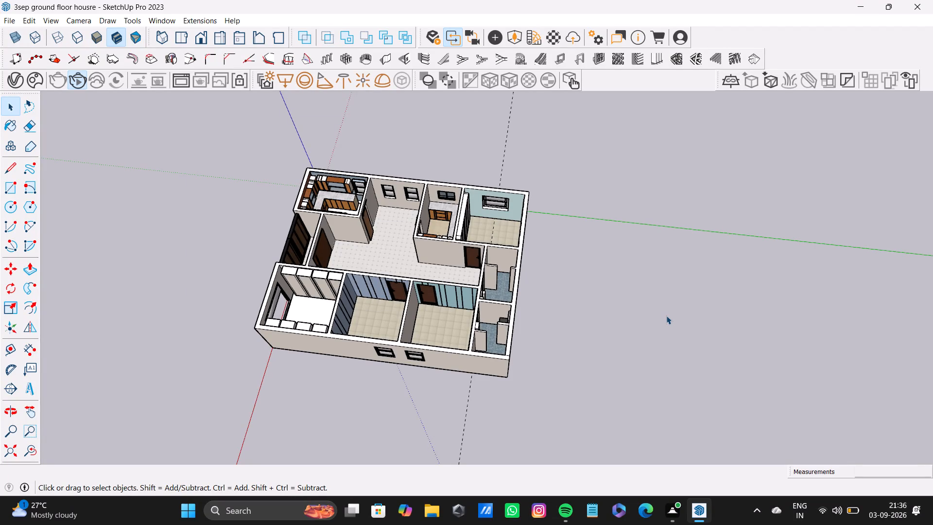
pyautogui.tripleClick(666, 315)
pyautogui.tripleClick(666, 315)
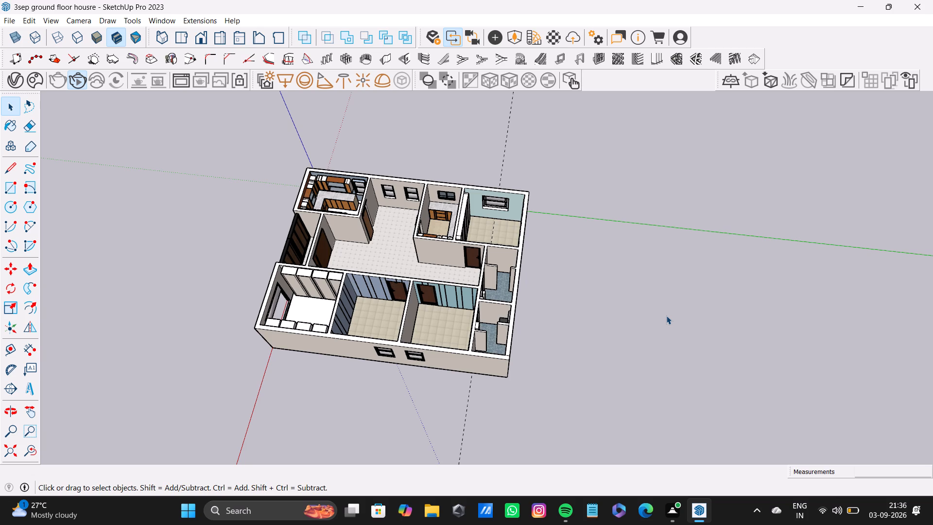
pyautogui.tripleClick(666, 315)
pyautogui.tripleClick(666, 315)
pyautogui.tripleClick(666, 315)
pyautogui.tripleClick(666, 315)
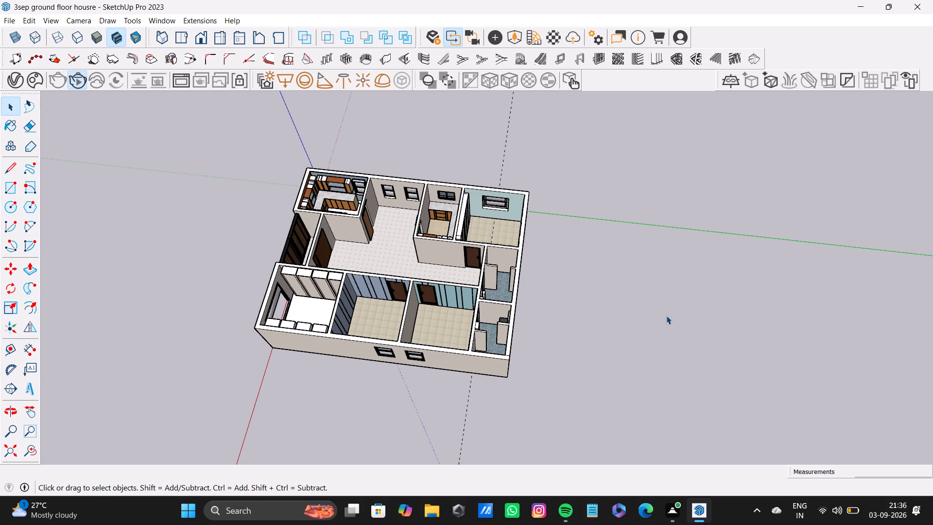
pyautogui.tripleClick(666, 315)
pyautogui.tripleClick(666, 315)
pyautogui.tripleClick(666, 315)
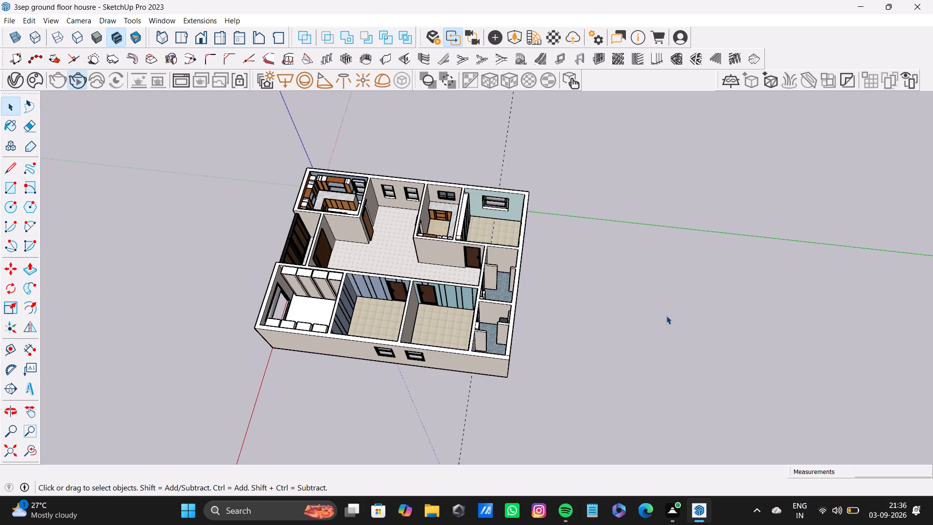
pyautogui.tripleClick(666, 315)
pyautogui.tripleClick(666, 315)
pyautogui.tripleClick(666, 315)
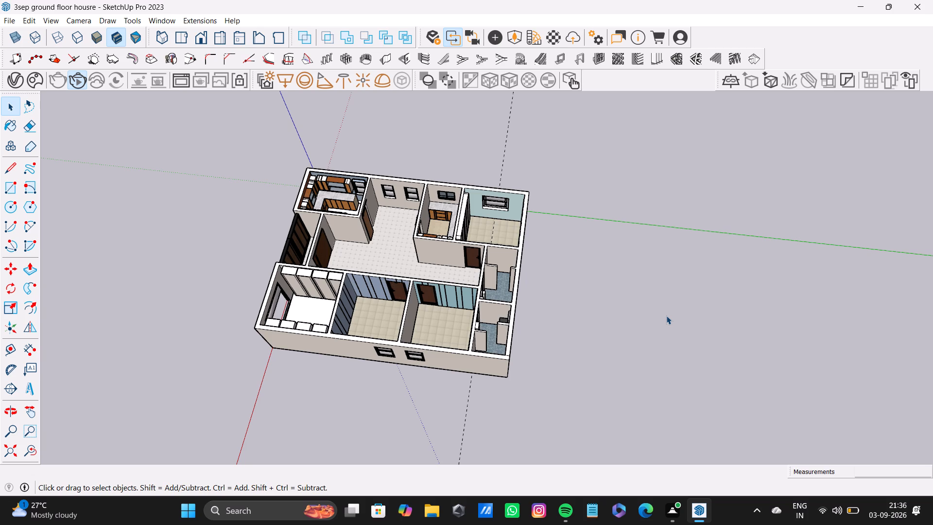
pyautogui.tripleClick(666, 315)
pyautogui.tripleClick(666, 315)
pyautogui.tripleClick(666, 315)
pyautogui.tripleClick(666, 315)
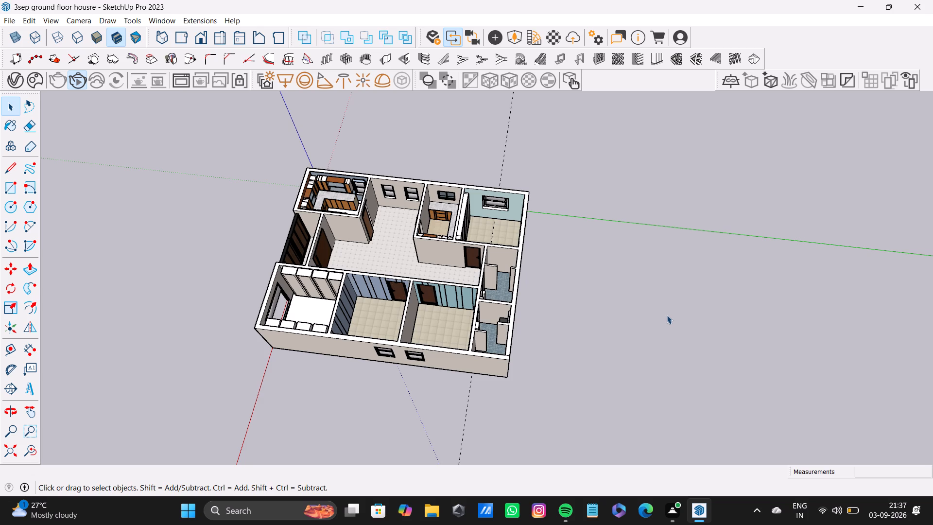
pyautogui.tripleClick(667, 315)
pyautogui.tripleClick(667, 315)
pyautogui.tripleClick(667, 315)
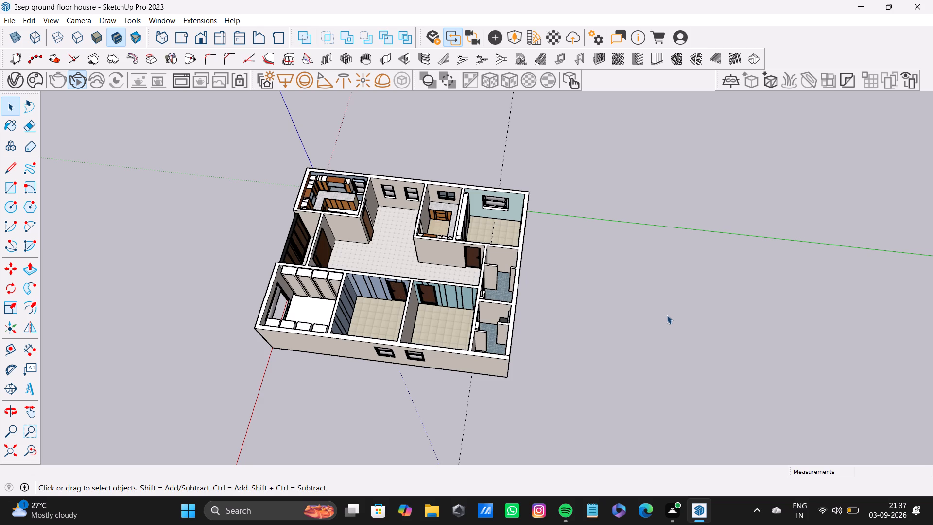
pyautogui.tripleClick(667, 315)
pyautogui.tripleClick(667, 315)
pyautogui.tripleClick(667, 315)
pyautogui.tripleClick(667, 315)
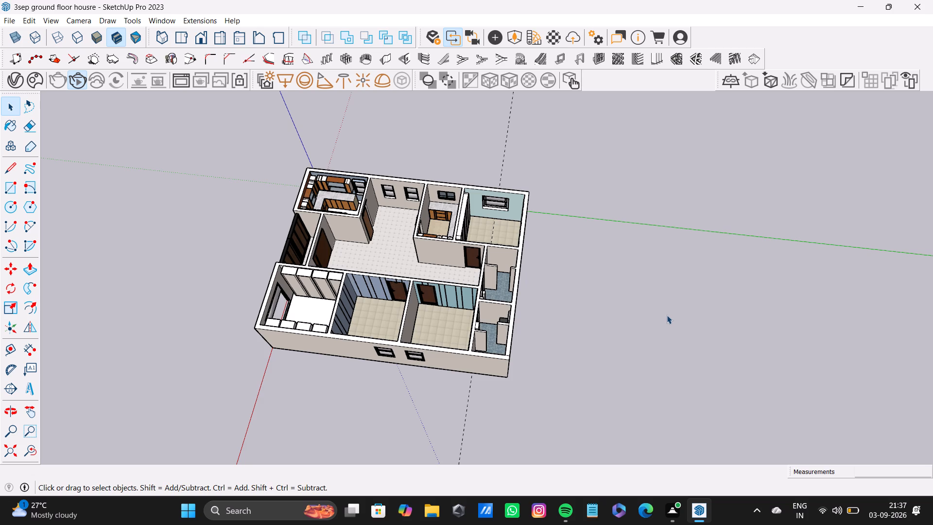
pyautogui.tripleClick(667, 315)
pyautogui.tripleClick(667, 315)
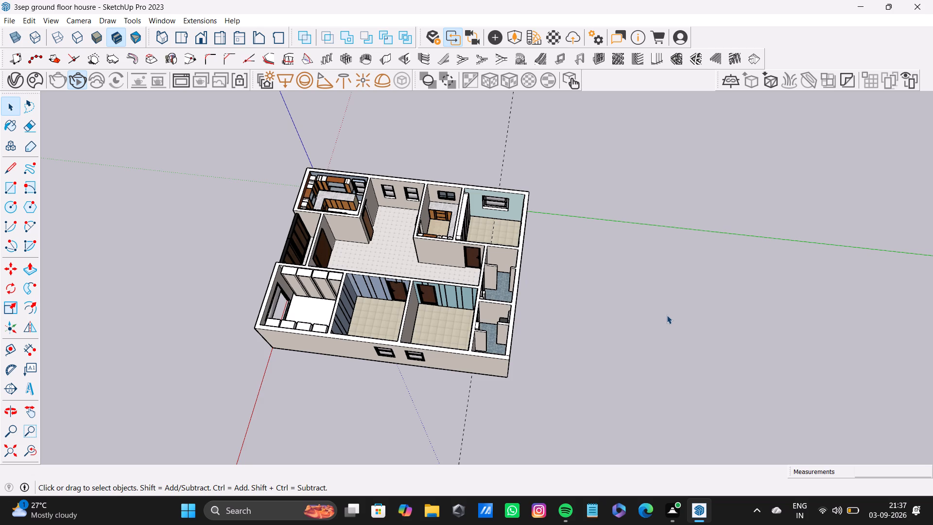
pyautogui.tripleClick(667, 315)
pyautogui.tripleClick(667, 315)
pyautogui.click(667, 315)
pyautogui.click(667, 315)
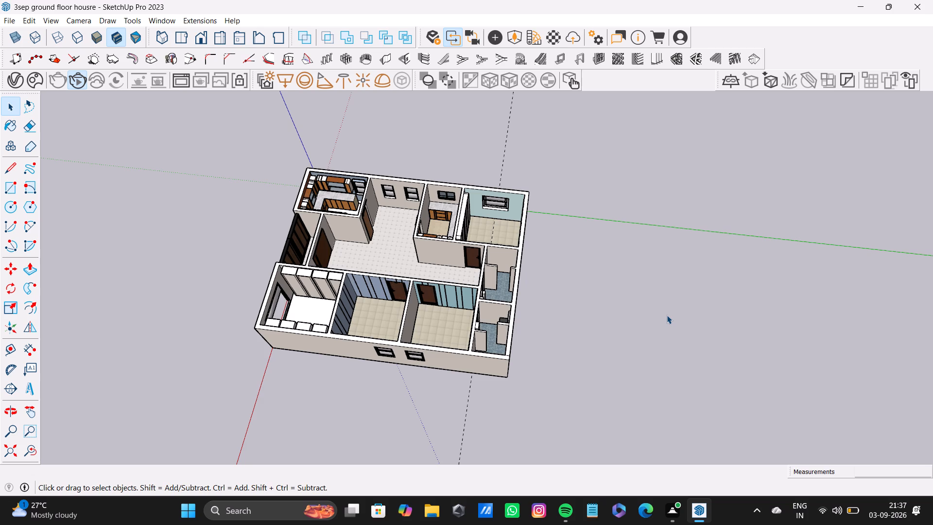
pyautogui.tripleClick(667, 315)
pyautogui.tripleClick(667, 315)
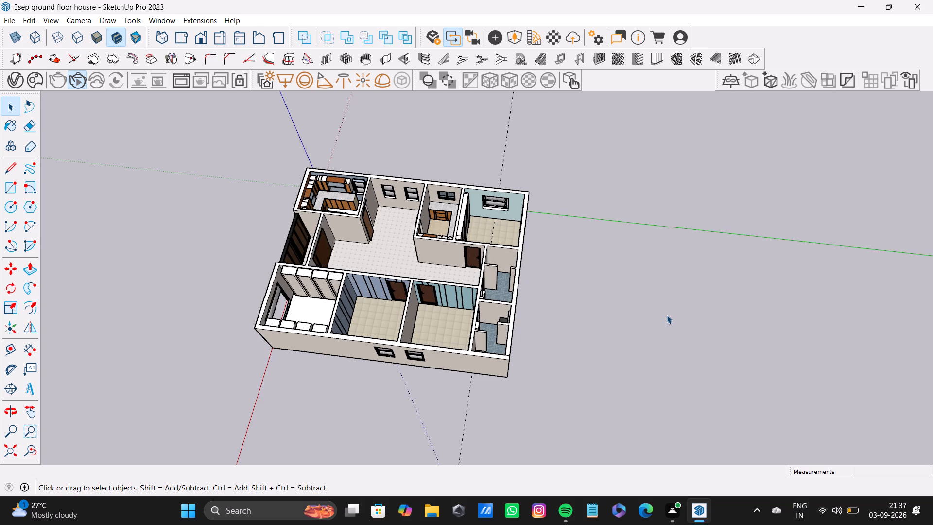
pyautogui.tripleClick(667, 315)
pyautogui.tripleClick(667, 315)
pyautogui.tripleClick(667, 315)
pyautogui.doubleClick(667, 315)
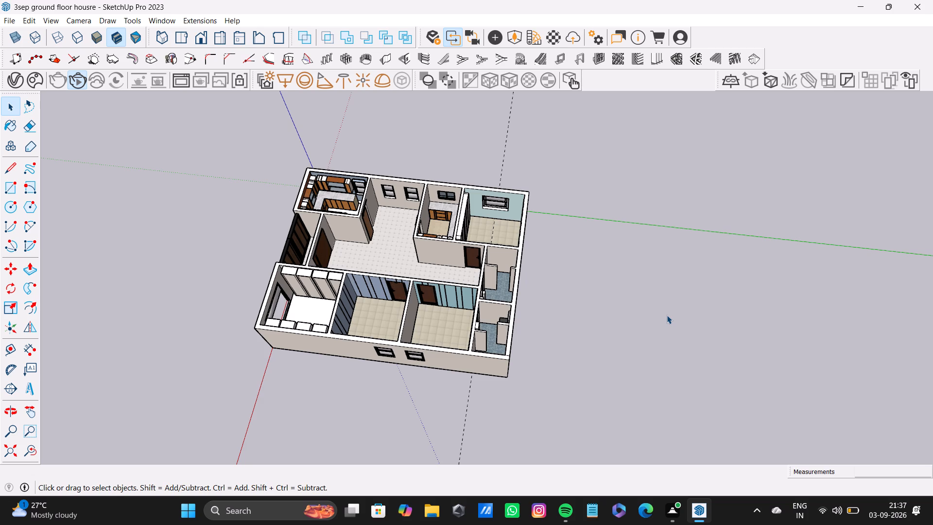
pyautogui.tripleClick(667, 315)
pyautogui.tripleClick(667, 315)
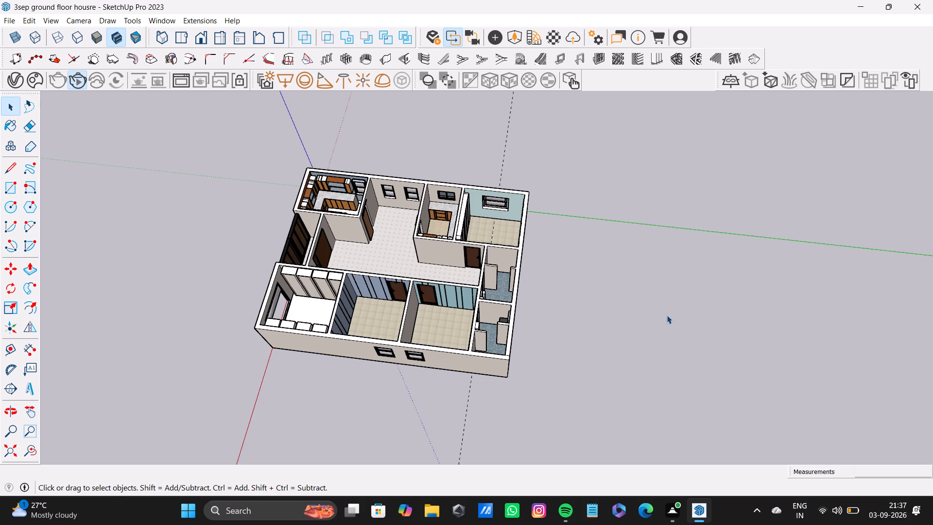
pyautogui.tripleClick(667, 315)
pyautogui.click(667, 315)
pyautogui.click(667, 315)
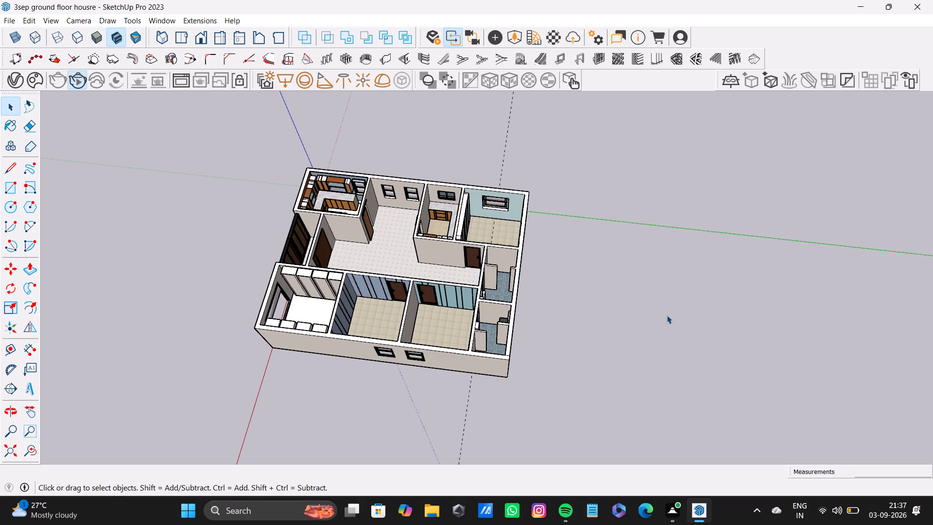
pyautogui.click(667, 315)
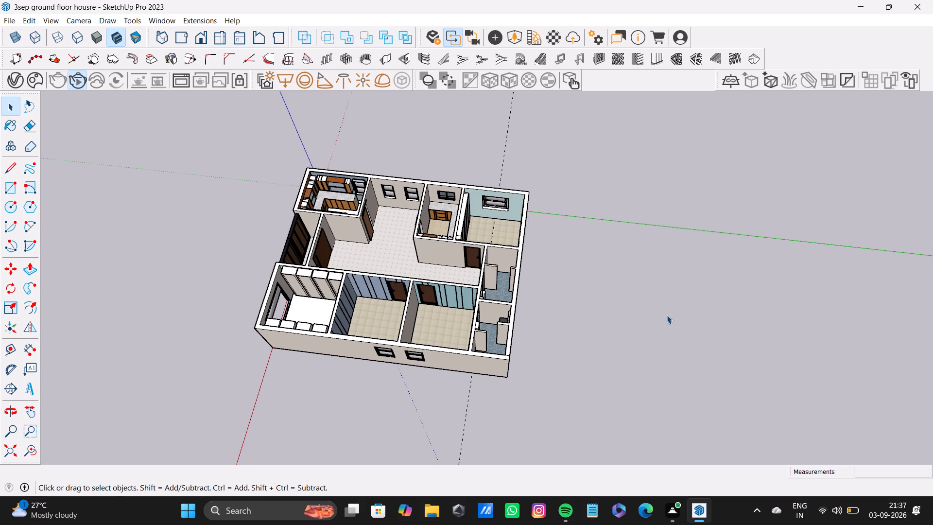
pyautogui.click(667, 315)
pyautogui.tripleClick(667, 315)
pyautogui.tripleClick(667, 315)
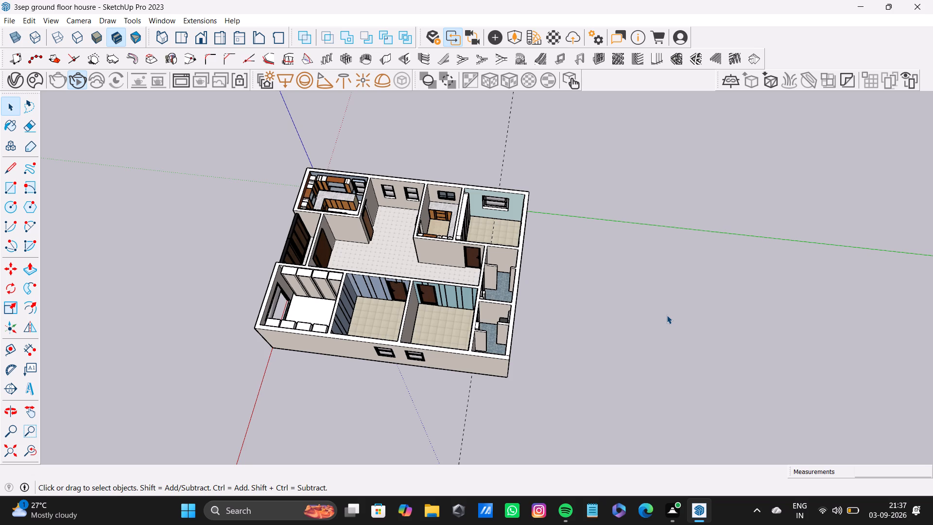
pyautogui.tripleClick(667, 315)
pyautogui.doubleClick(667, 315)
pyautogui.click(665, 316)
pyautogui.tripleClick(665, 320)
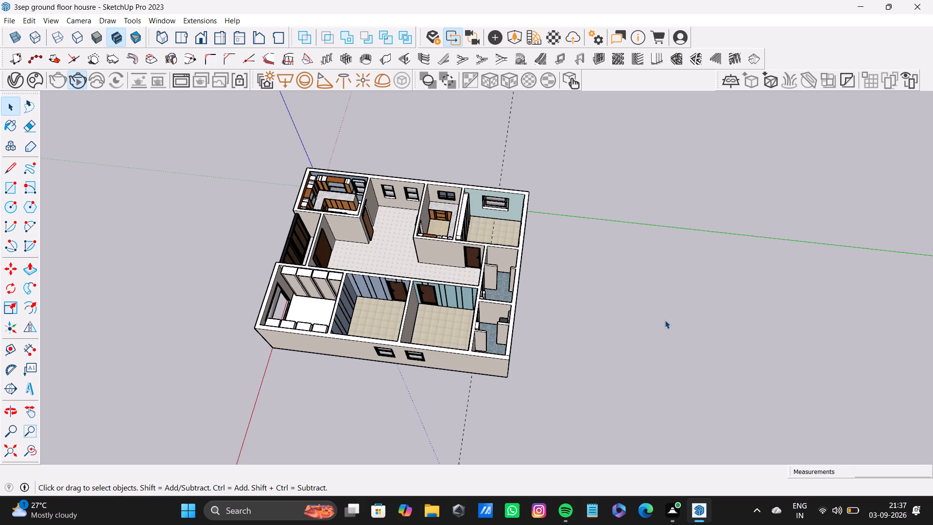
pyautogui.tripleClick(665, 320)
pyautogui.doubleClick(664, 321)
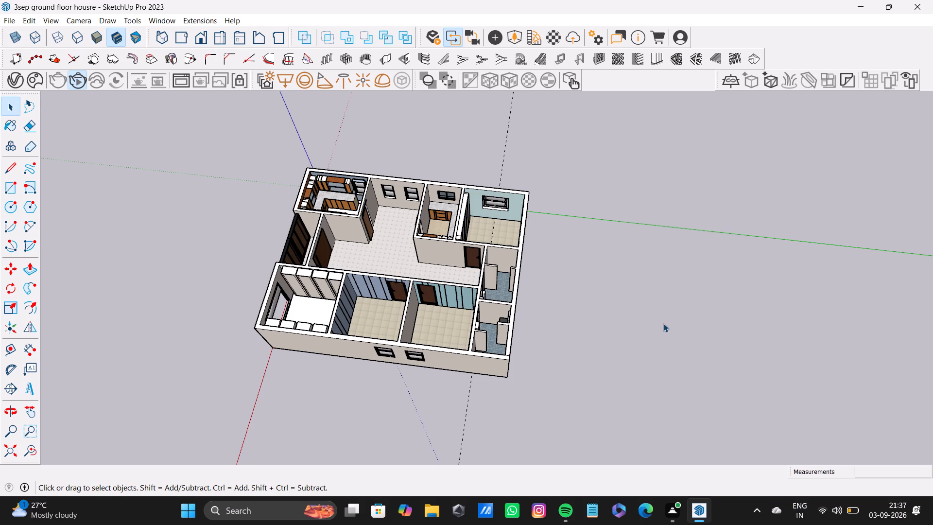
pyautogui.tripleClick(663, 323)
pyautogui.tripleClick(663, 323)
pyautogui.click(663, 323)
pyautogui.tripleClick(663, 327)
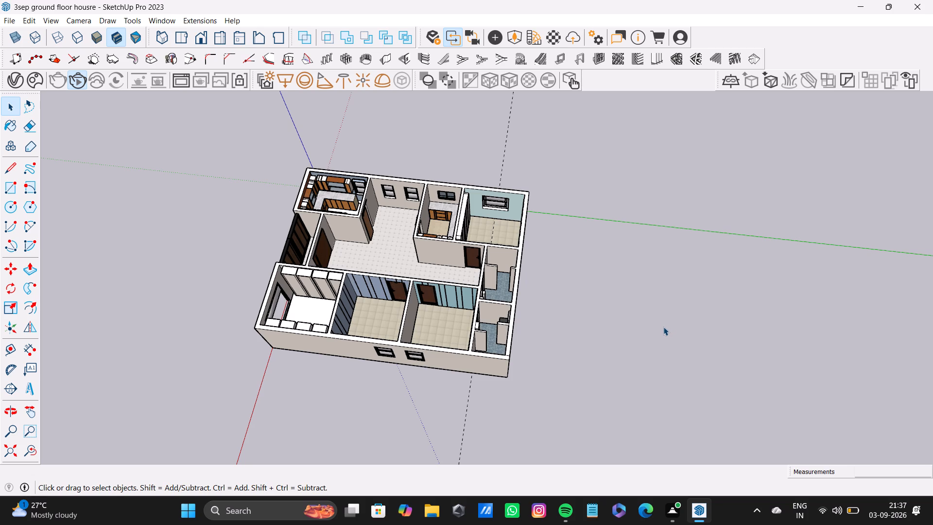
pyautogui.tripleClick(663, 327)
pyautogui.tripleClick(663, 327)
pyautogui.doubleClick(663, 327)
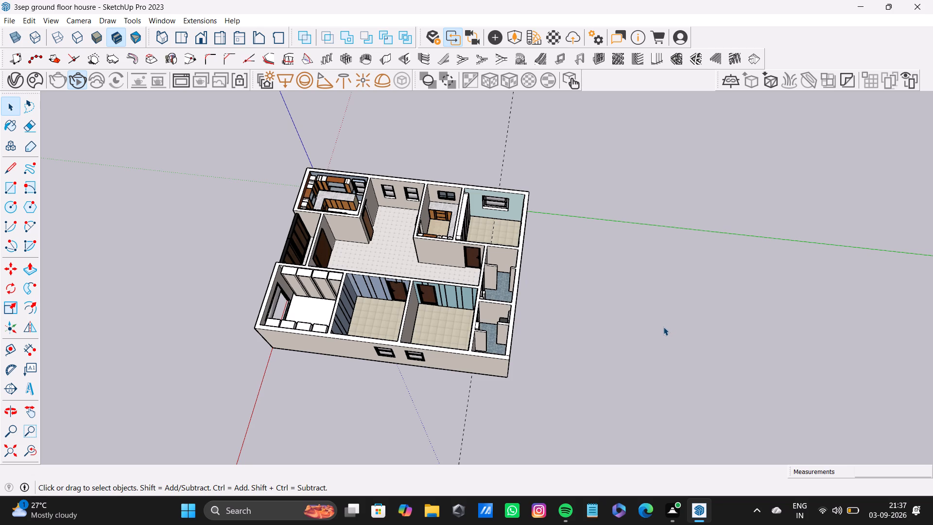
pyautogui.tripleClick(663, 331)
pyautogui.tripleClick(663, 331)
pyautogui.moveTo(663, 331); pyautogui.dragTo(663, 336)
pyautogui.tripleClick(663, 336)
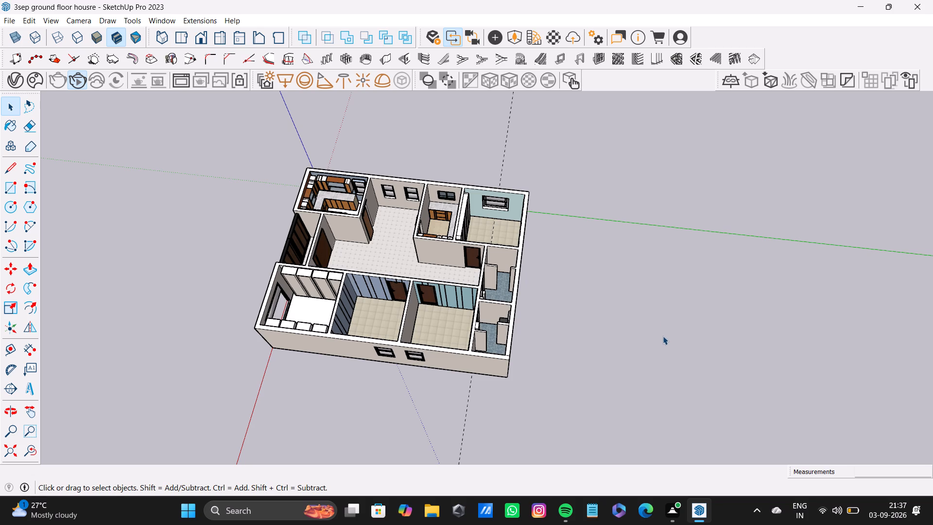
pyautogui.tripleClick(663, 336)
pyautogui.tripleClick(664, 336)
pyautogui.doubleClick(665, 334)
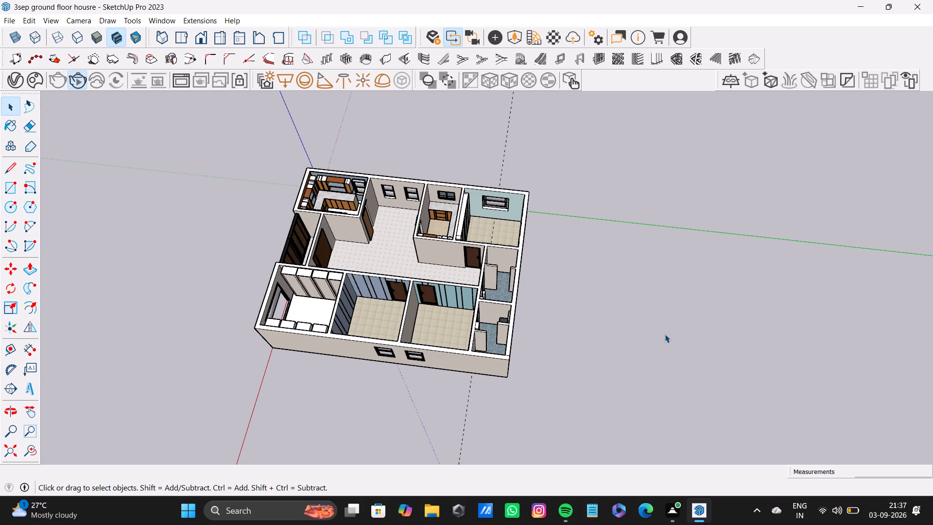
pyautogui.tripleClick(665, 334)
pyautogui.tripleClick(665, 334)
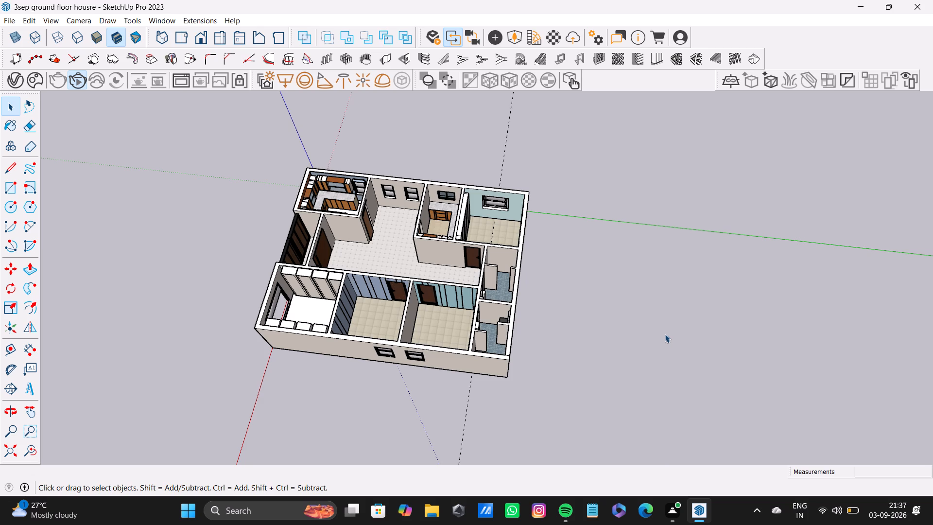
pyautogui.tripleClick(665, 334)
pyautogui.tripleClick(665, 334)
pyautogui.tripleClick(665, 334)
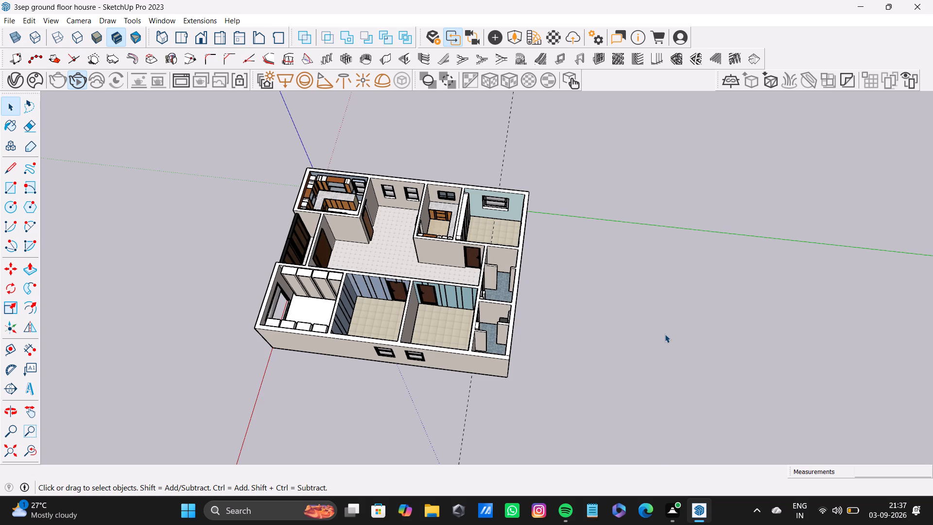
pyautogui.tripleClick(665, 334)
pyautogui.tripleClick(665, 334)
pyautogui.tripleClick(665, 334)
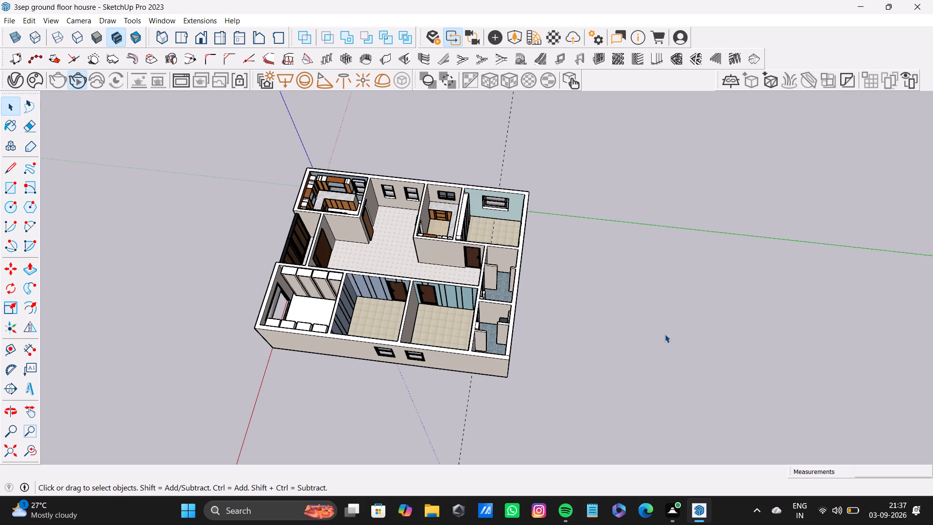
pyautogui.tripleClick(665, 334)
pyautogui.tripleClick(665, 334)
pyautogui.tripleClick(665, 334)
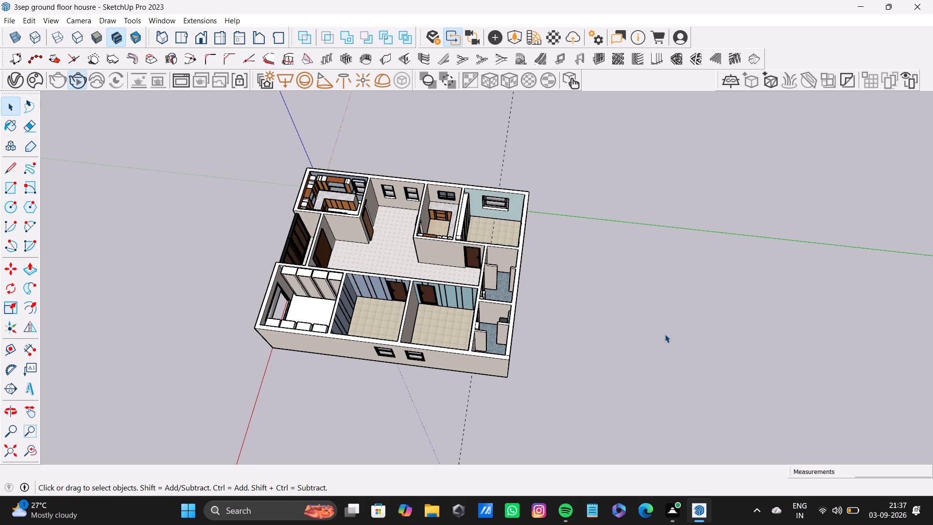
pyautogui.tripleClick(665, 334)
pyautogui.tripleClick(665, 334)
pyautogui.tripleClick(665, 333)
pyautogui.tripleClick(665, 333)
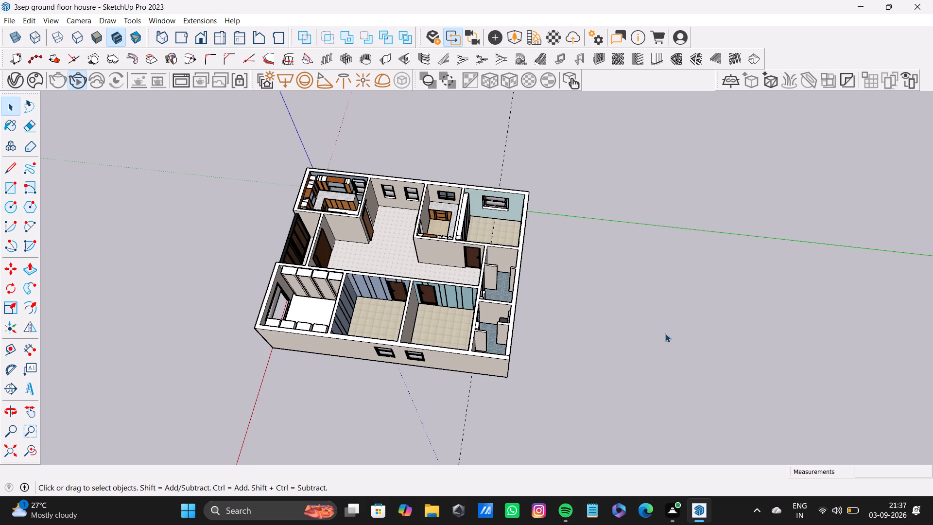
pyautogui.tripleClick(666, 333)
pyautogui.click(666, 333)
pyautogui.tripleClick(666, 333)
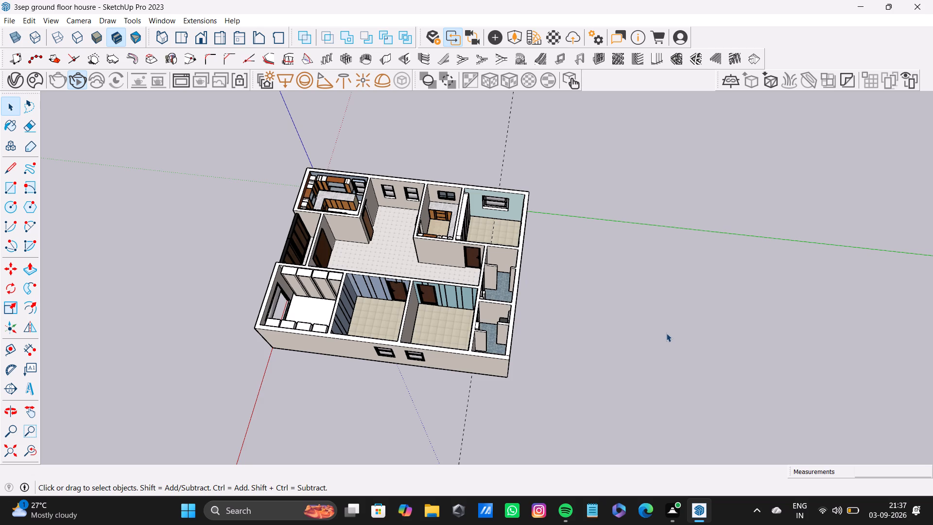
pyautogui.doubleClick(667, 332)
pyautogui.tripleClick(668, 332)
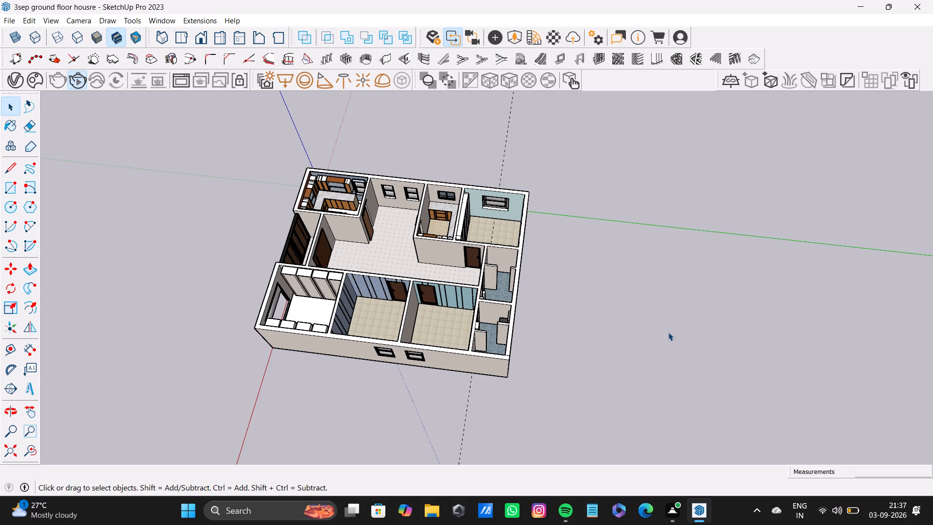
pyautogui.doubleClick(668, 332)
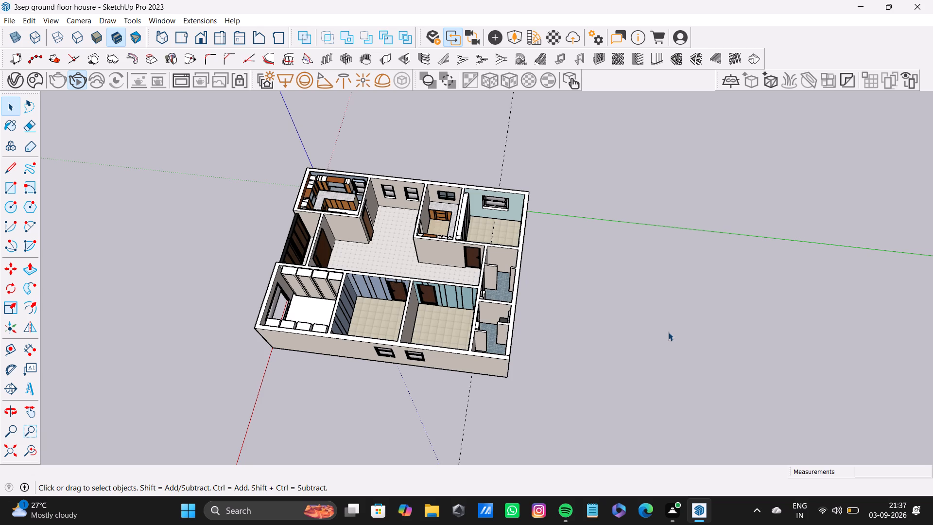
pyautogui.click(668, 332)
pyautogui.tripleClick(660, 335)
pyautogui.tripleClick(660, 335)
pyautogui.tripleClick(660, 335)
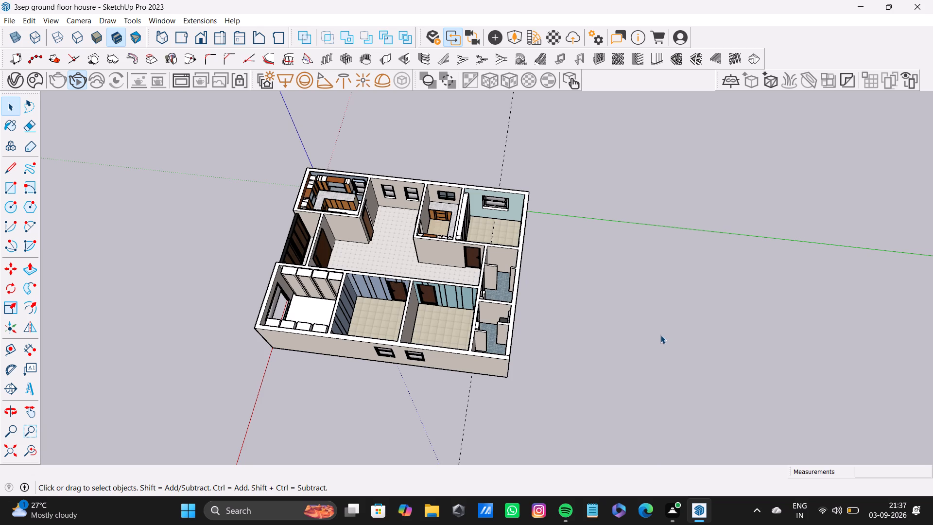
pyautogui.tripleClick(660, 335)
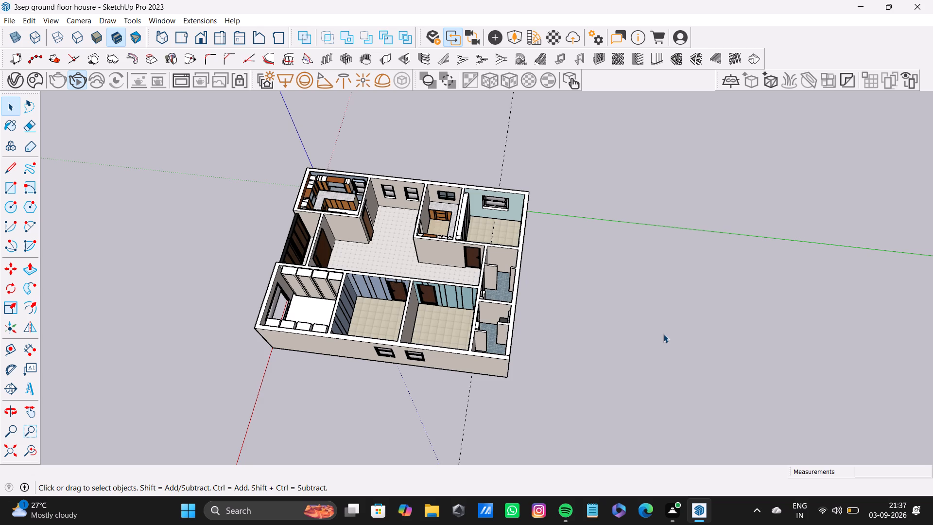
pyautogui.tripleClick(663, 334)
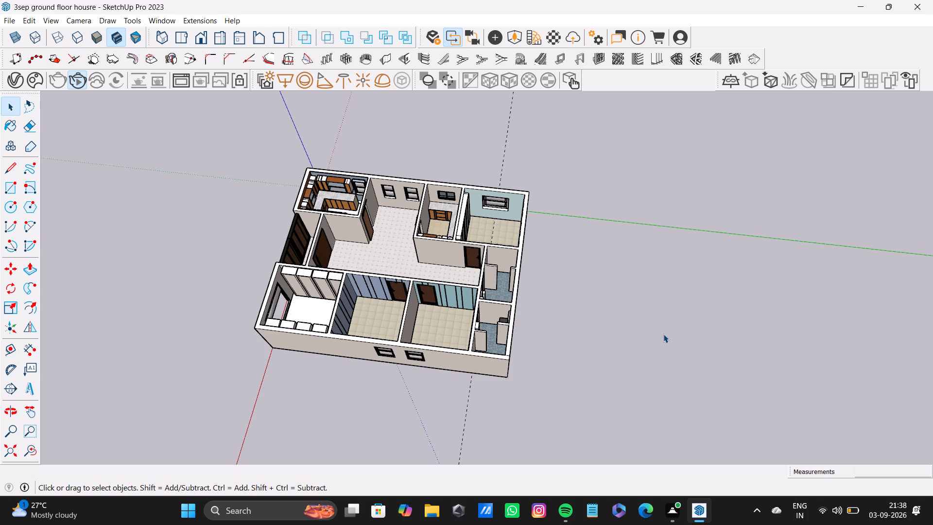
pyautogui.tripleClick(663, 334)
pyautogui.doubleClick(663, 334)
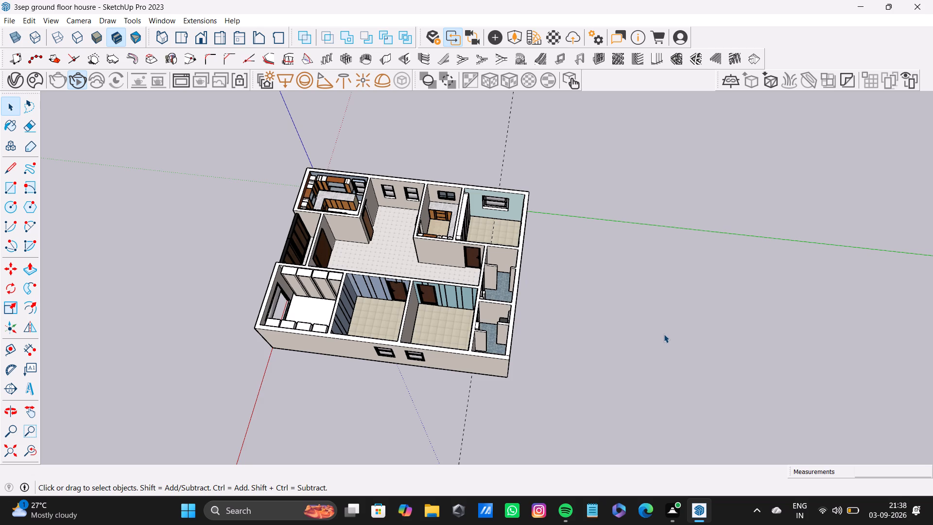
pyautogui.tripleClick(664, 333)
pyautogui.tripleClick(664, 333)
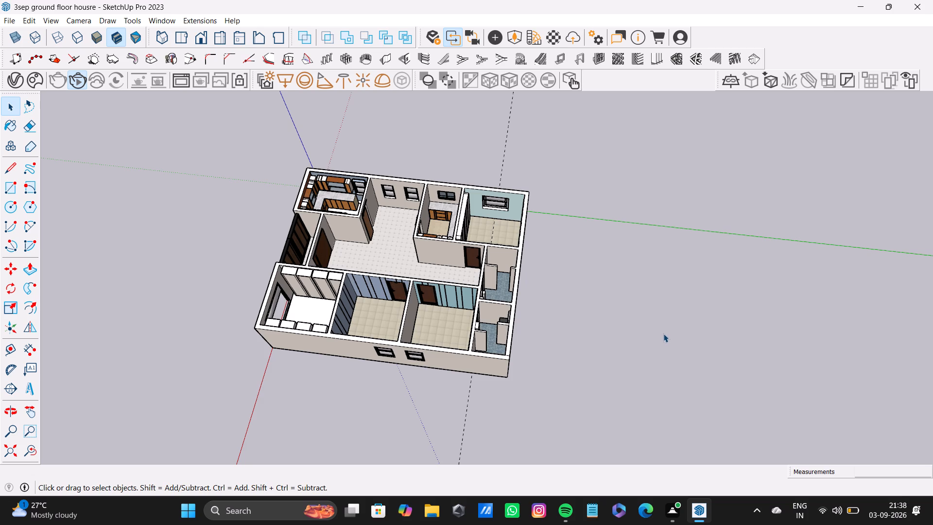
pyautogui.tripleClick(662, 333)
# Draw several overlapping circles on the open ground beyond the house, starting with one of about 8' 8" radius.
pyautogui.click(15, 200)
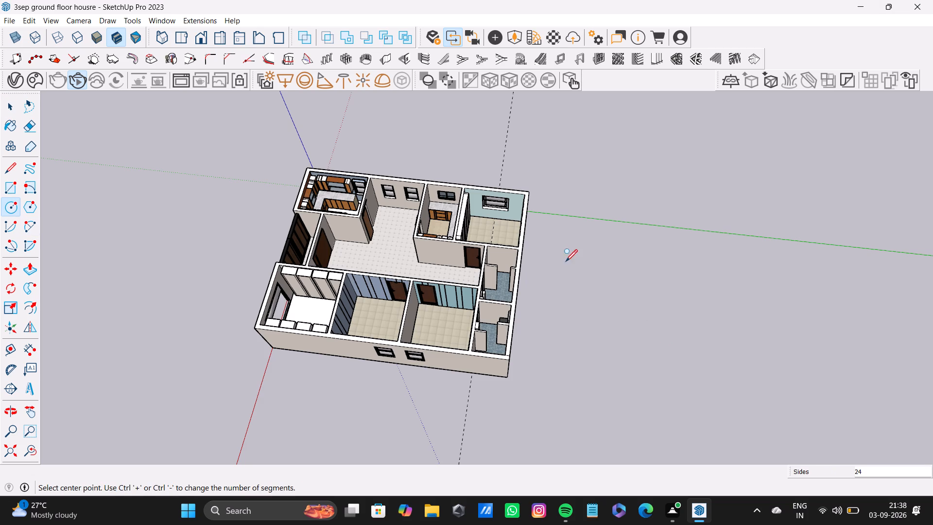
pyautogui.click(736, 166)
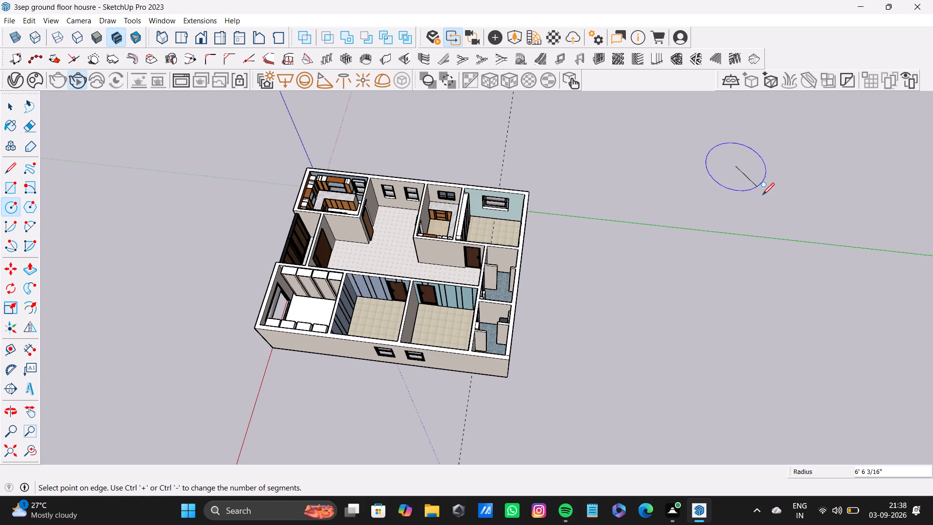
pyautogui.click(762, 194)
pyautogui.click(737, 166)
pyautogui.click(763, 189)
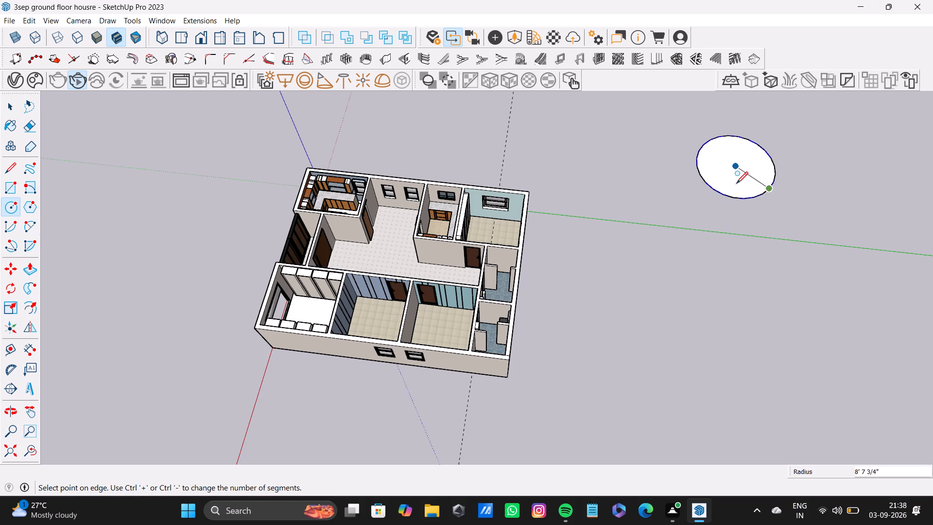
pyautogui.click(736, 177)
pyautogui.click(760, 197)
pyautogui.click(748, 211)
pyautogui.click(757, 229)
# Add more overlapping circles of varied sizes beside the first ones, ending with one of about 15' 1" radius inside the largest.
pyautogui.click(751, 208)
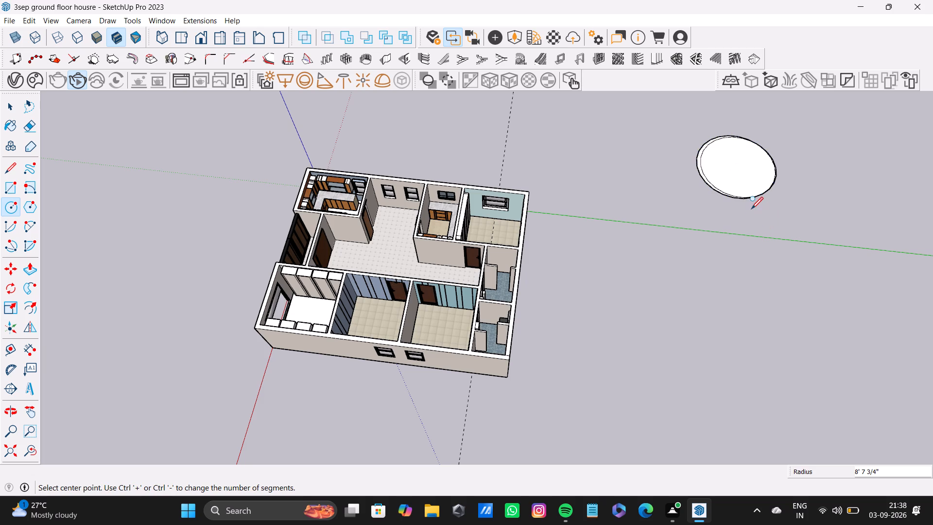
pyautogui.click(784, 223)
pyautogui.click(764, 249)
pyautogui.click(733, 265)
pyautogui.click(783, 284)
pyautogui.click(781, 340)
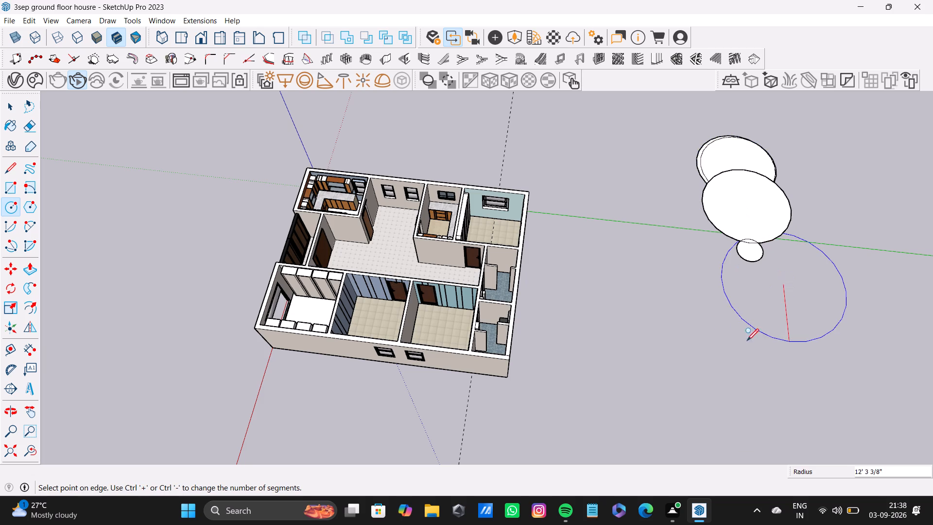
pyautogui.click(717, 329)
pyautogui.click(725, 266)
pyautogui.click(807, 253)
pyautogui.click(835, 220)
pyautogui.click(801, 264)
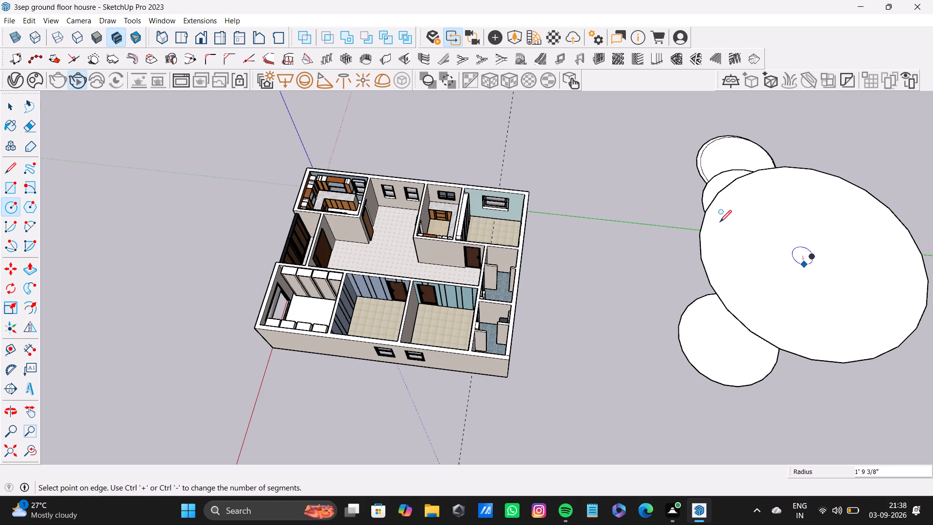
pyautogui.click(718, 220)
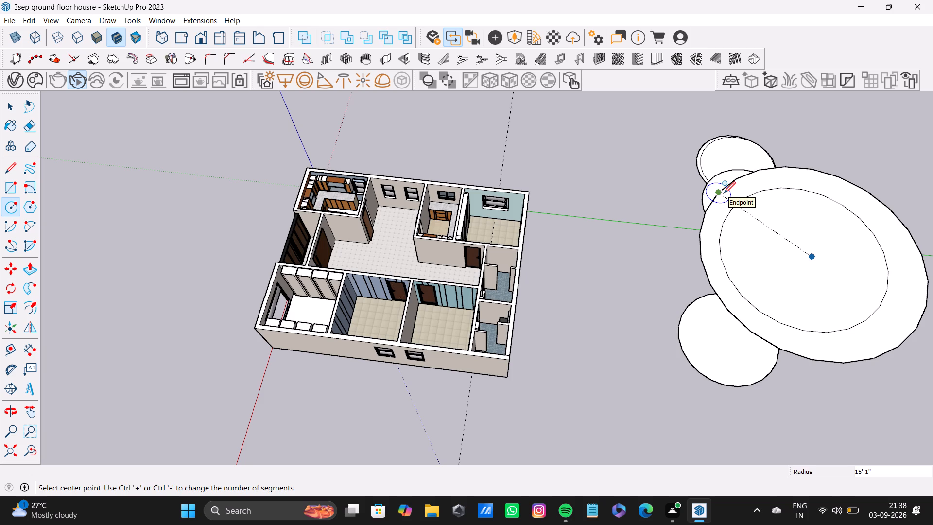
# Draw four circles between the house and the large circles, with radii including about 7' 5", 3' 8" and 2' 5".
pyautogui.click(646, 243)
pyautogui.click(681, 251)
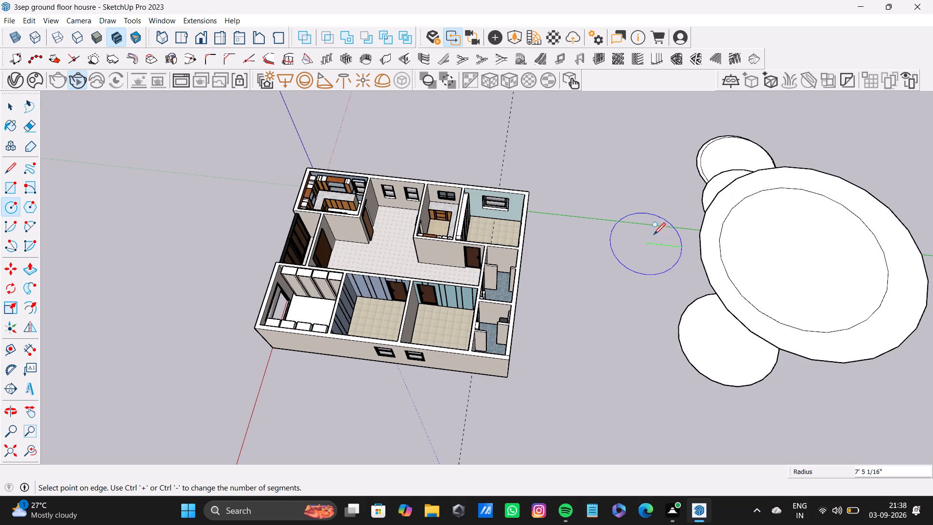
pyautogui.click(654, 234)
pyautogui.click(663, 252)
pyautogui.click(639, 190)
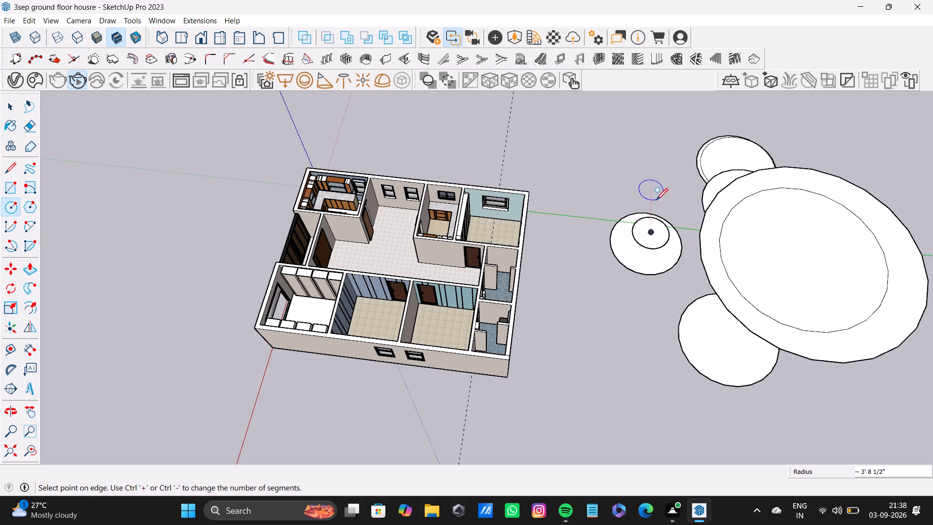
pyautogui.click(664, 209)
pyautogui.click(653, 194)
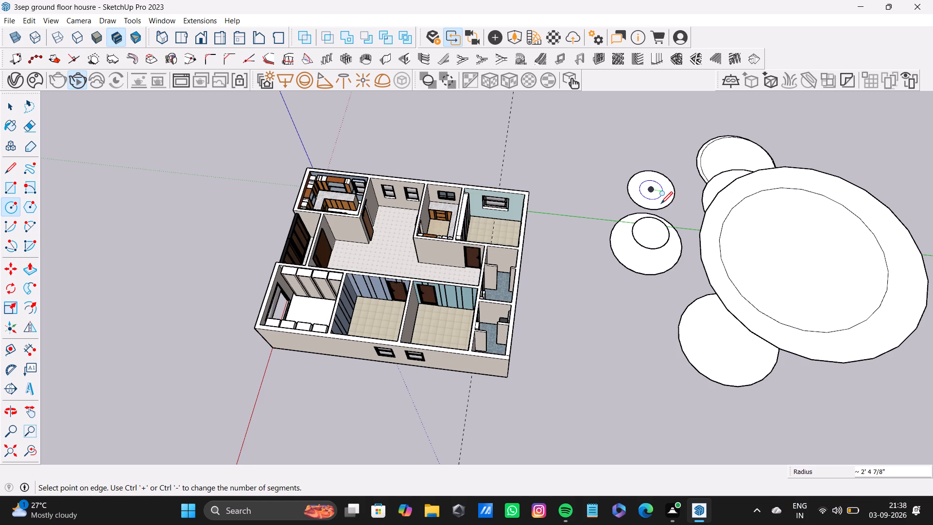
pyautogui.click(661, 203)
# Draw an overlapping circle of about 18' 9" radius between the house and the largest circle, with a small concentric circle inside it.
pyautogui.click(677, 286)
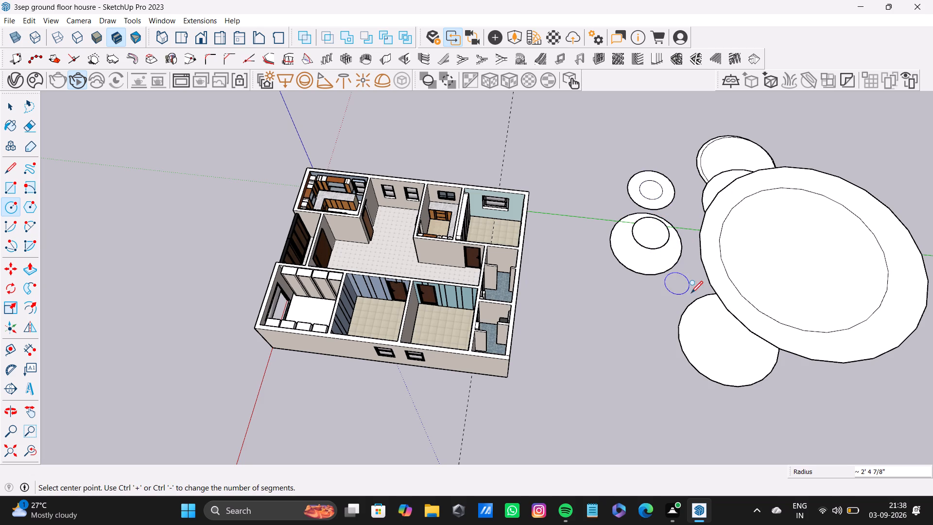
pyautogui.click(698, 301)
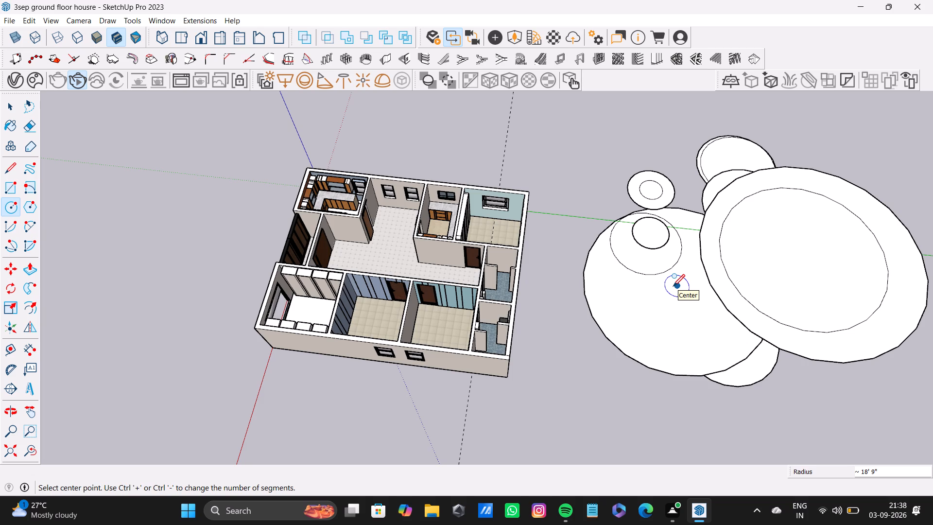
pyautogui.click(673, 285)
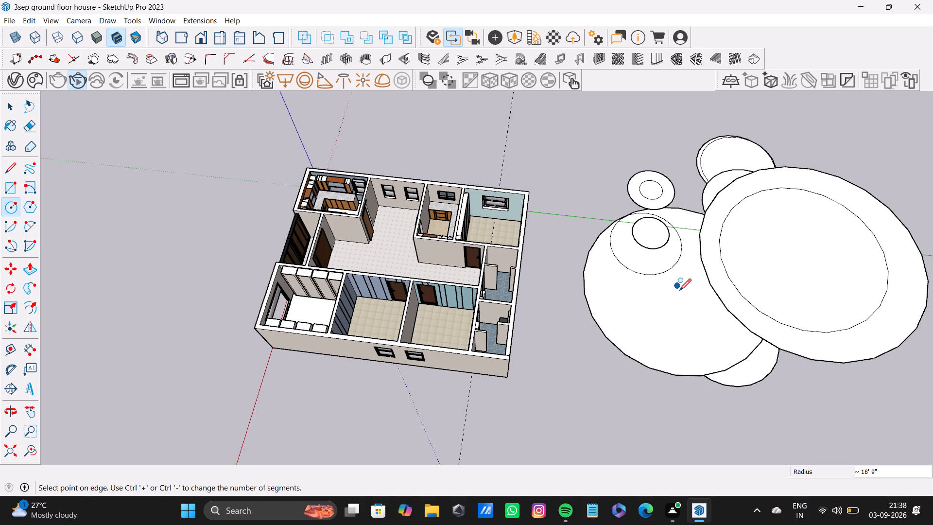
pyautogui.click(679, 290)
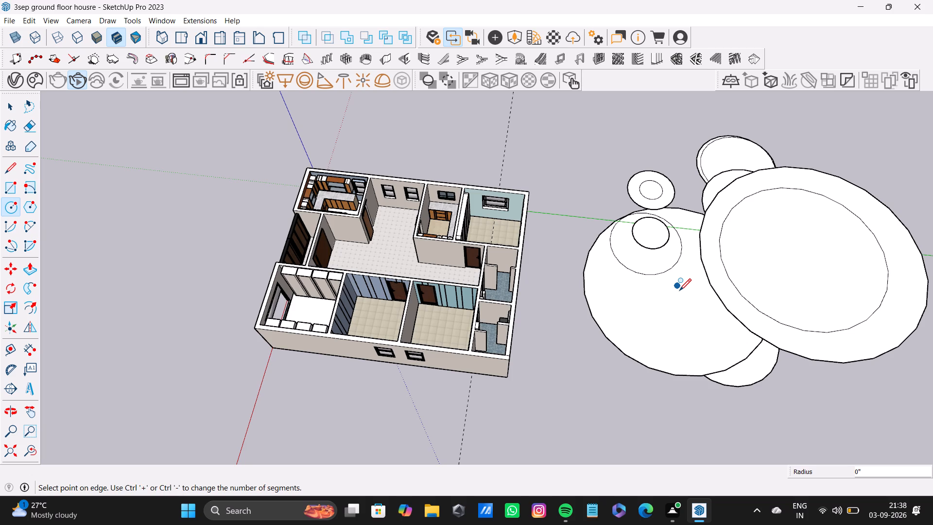
pyautogui.click(680, 290)
pyautogui.click(692, 306)
# Draw two nested circles inside the largest circle, the outer one about 4' 9" in radius.
pyautogui.click(789, 251)
pyautogui.click(811, 268)
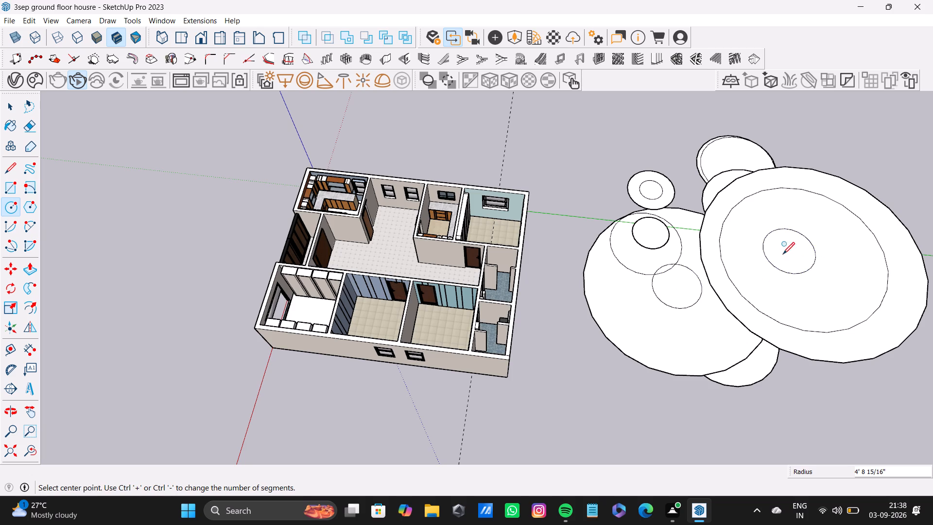
pyautogui.click(785, 252)
pyautogui.click(803, 258)
# Draw two more large circles overlapping the largest one, plus a medium and a small circle across the 18' 9" radius circle.
pyautogui.moveTo(815, 278); pyautogui.dragTo(790, 215)
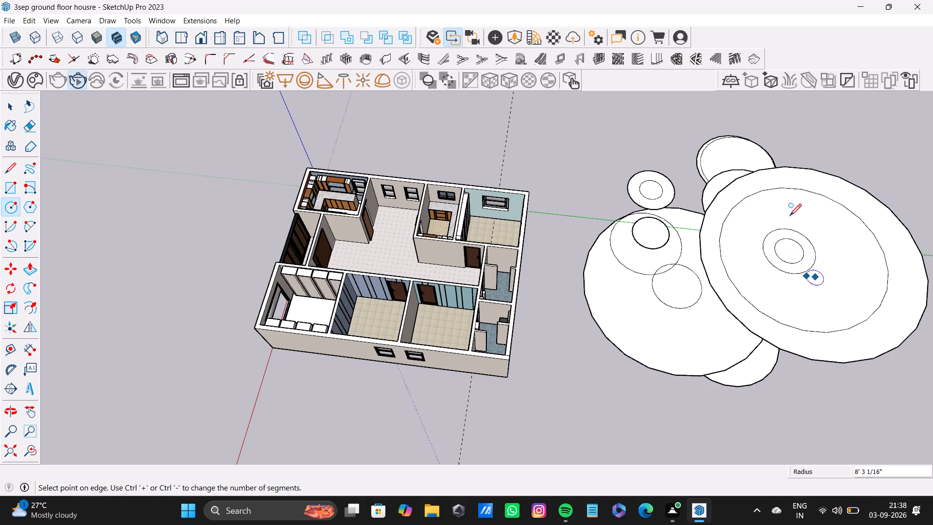
pyautogui.moveTo(790, 215); pyautogui.dragTo(792, 239)
pyautogui.click(790, 273)
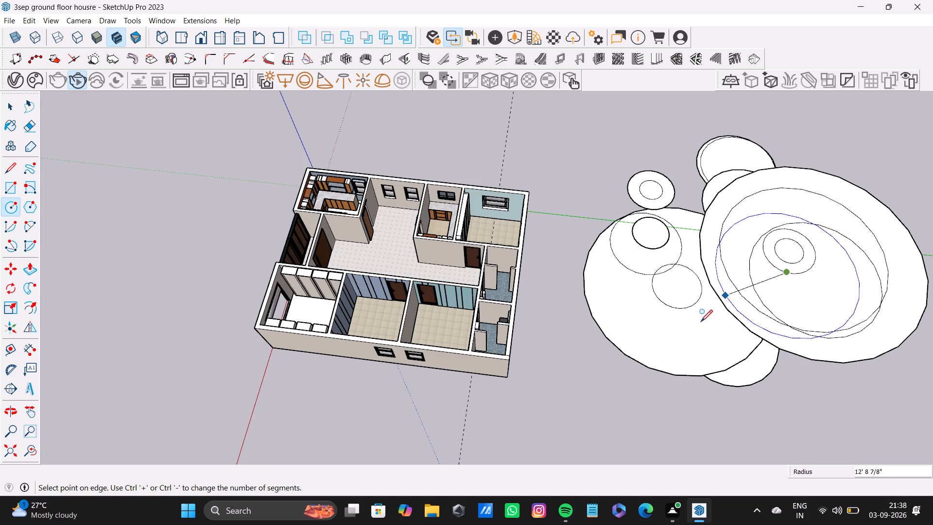
pyautogui.click(682, 340)
pyautogui.click(709, 360)
pyautogui.click(676, 329)
pyautogui.click(668, 329)
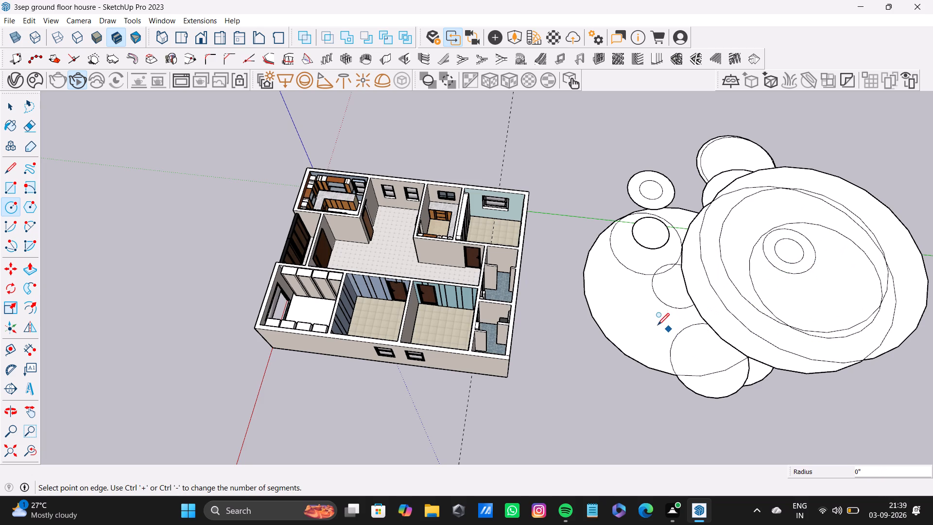
pyautogui.click(657, 324)
# Draw a cluster of tiny overlapping circles inside the 18' 9" radius circle, including one of about 1' 2" radius.
pyautogui.click(647, 312)
pyautogui.click(646, 305)
pyautogui.click(646, 296)
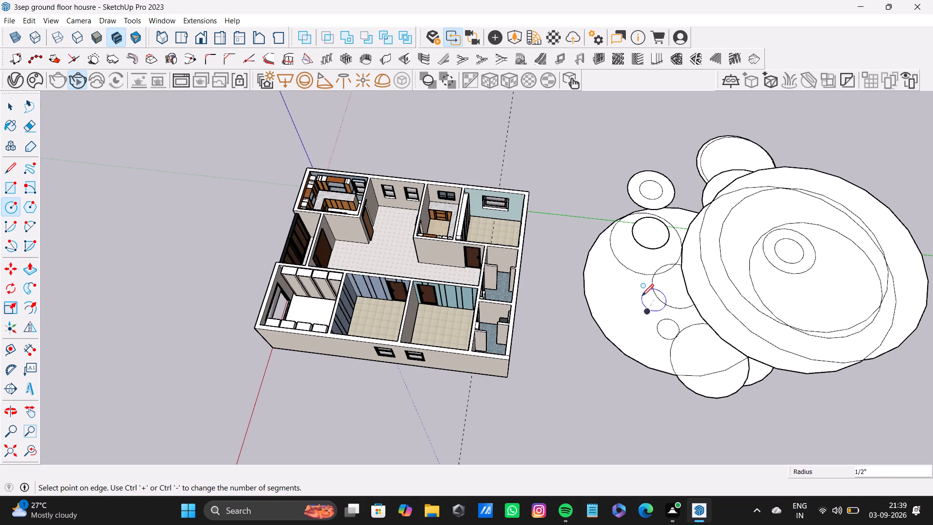
pyautogui.click(642, 295)
pyautogui.click(642, 295)
pyautogui.click(642, 295)
pyautogui.click(645, 292)
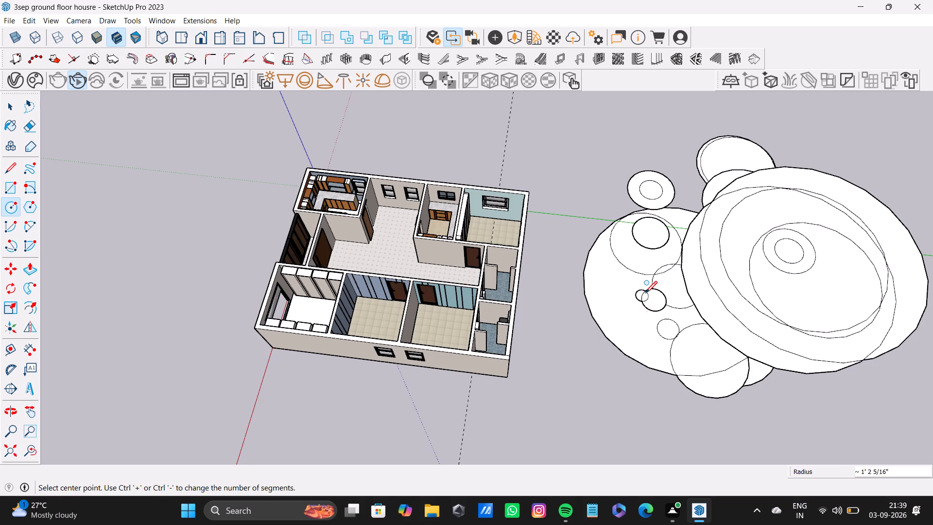
pyautogui.click(645, 292)
pyautogui.click(645, 292)
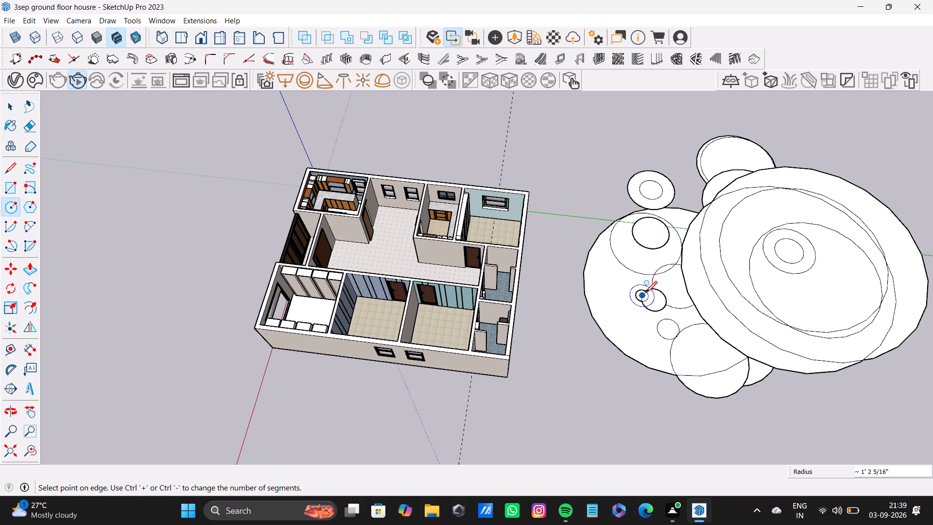
pyautogui.click(645, 289)
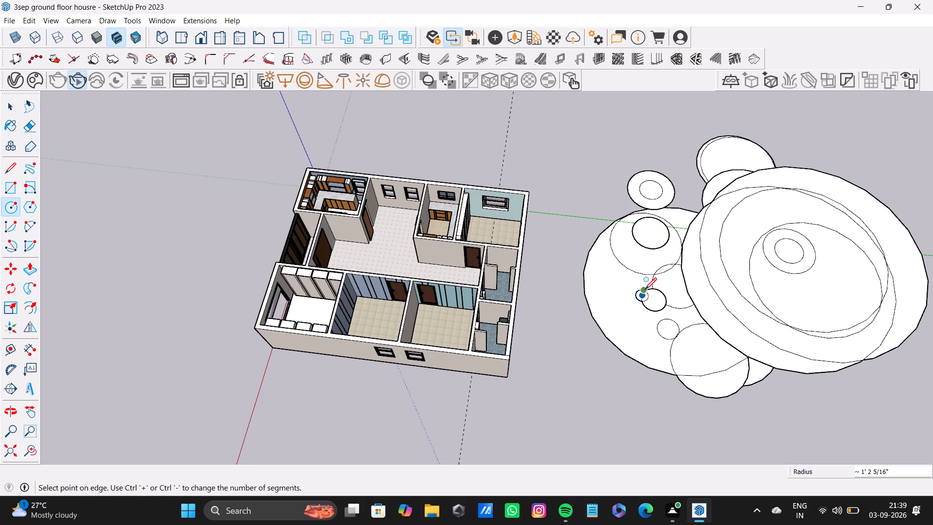
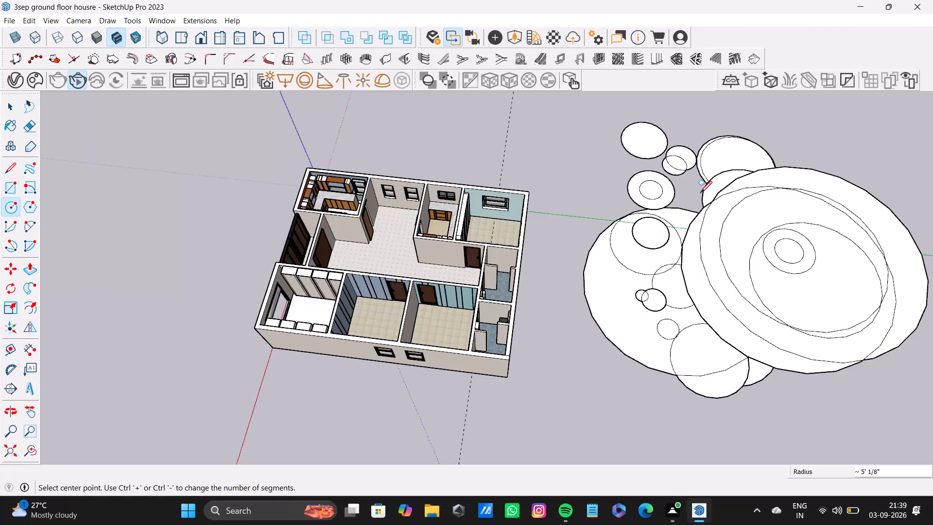
# Draw a large, a medium and a small circle over the outer circles of the cluster, the small one about 2' 11" in radius.
pyautogui.moveTo(677, 182); pyautogui.dragTo(684, 186)
pyautogui.moveTo(705, 213); pyautogui.dragTo(705, 222)
pyautogui.moveTo(675, 195); pyautogui.dragTo(688, 201)
pyautogui.click(699, 216)
pyautogui.click(680, 203)
pyautogui.click(686, 203)
pyautogui.doubleClick(688, 205)
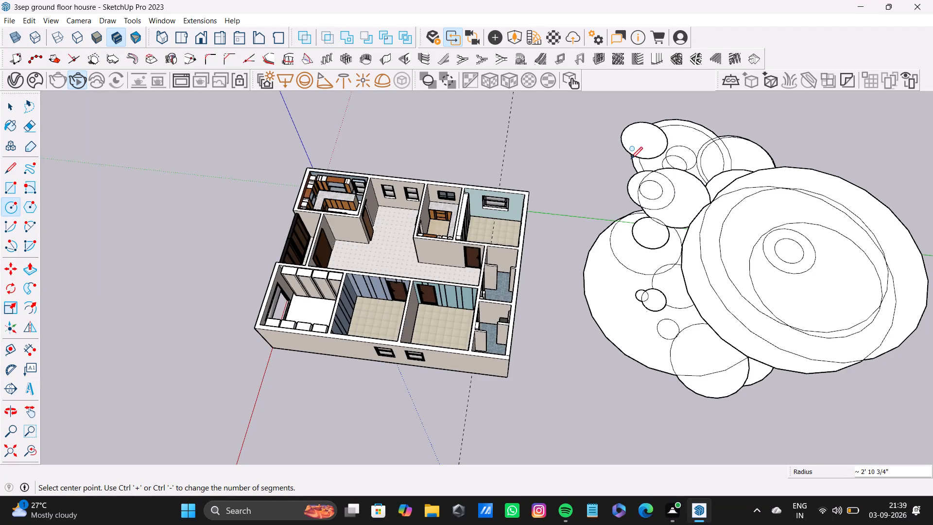
# Draw two overlapping circles at the cluster's far corner beside the house, plus a tiny circle in the gap below them.
pyautogui.click(607, 152)
pyautogui.click(622, 169)
pyautogui.moveTo(591, 172); pyautogui.dragTo(595, 172)
pyautogui.click(613, 193)
pyautogui.click(625, 204)
pyautogui.click(625, 195)
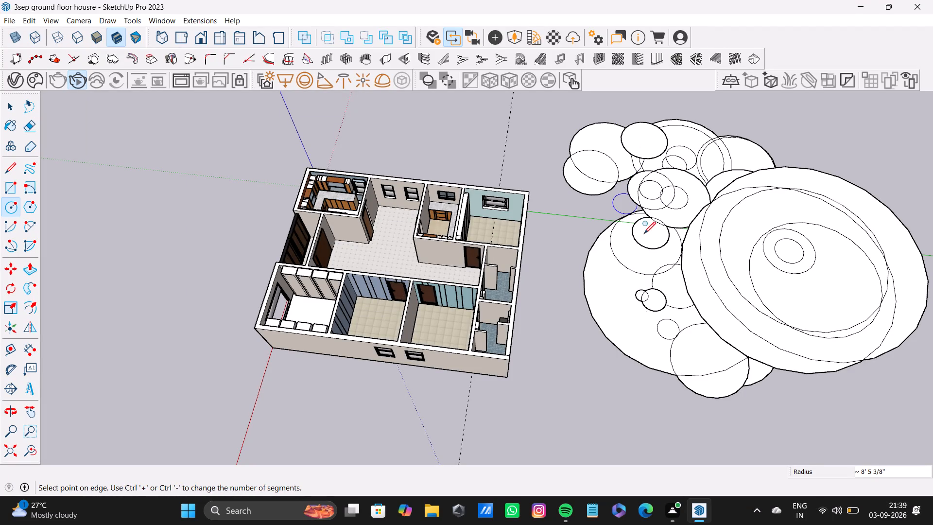
# Draw a group of nested, overlapping circles at the house-side edge of the cluster, including one about 4' 7" in radius.
pyautogui.click(644, 233)
pyautogui.moveTo(645, 211); pyautogui.dragTo(648, 216)
pyautogui.click(660, 238)
pyautogui.click(649, 205)
pyautogui.click(665, 241)
pyautogui.moveTo(645, 181); pyautogui.dragTo(660, 208)
pyautogui.click(665, 224)
pyautogui.moveTo(646, 182); pyautogui.dragTo(659, 213)
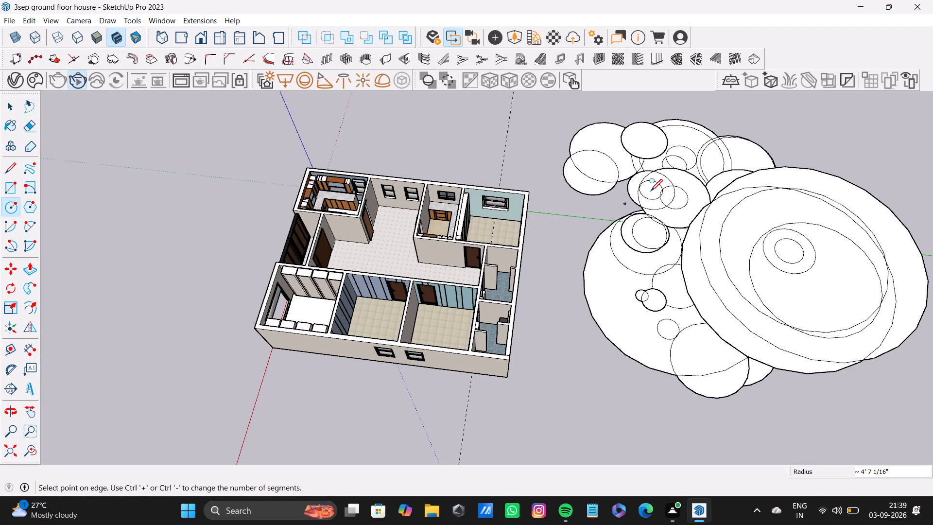
pyautogui.moveTo(627, 184); pyautogui.dragTo(638, 195)
pyautogui.click(656, 230)
pyautogui.moveTo(638, 189); pyautogui.dragTo(660, 215)
pyautogui.click(667, 240)
pyautogui.moveTo(648, 184); pyautogui.dragTo(666, 206)
# Draw a very large circle across the house side of the cluster and a small circle within its overlap with the largest circle.
pyautogui.moveTo(688, 246); pyautogui.dragTo(689, 239)
pyautogui.moveTo(683, 168); pyautogui.dragTo(714, 259)
pyautogui.moveTo(750, 238); pyautogui.dragTo(772, 254)
pyautogui.moveTo(784, 260); pyautogui.dragTo(803, 275)
pyautogui.doubleClick(826, 288)
pyautogui.click(829, 291)
pyautogui.scroll(-14, 779, 272)
pyautogui.scroll(-8, 779, 272)
pyautogui.scroll(1, 779, 272)
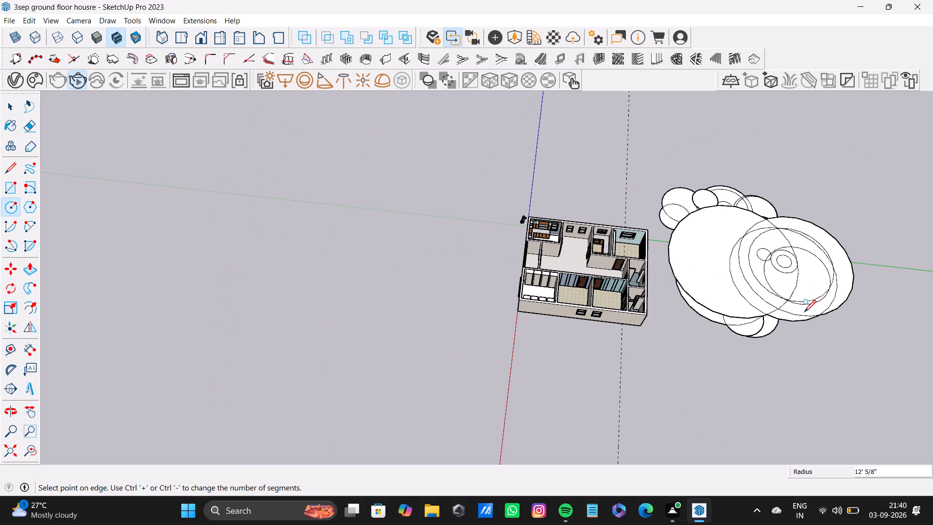
pyautogui.press('space')
pyautogui.scroll(-3, 813, 302)
# Examine from low and high viewpoints how the circles sit relative to each other and to the house.
pyautogui.keyDown('shift'); pyautogui.moveTo(781, 309); pyautogui.dragTo(551, 263, button='middle'); pyautogui.keyUp('shift')
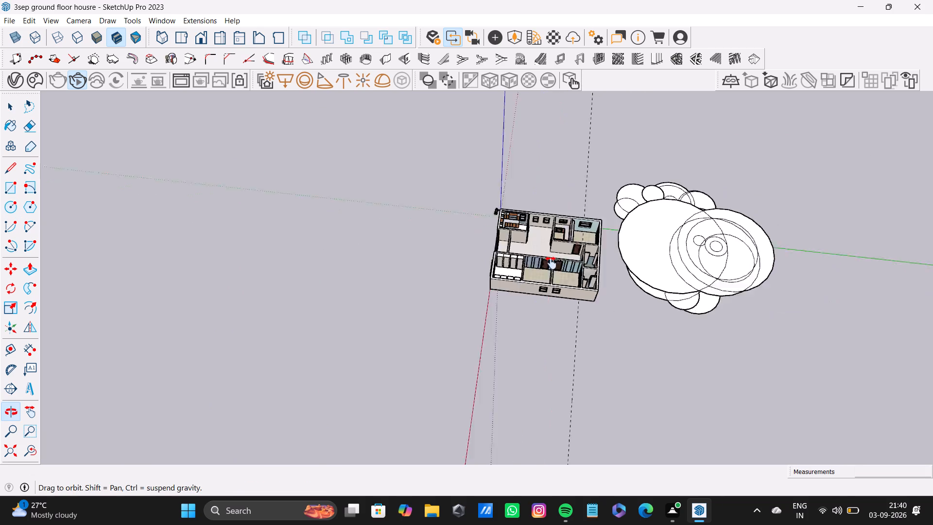
pyautogui.keyDown('shift'); pyautogui.moveTo(551, 263); pyautogui.dragTo(439, 290, button='middle'); pyautogui.keyUp('shift')
pyautogui.moveTo(443, 304); pyautogui.dragTo(420, 101, button='middle')
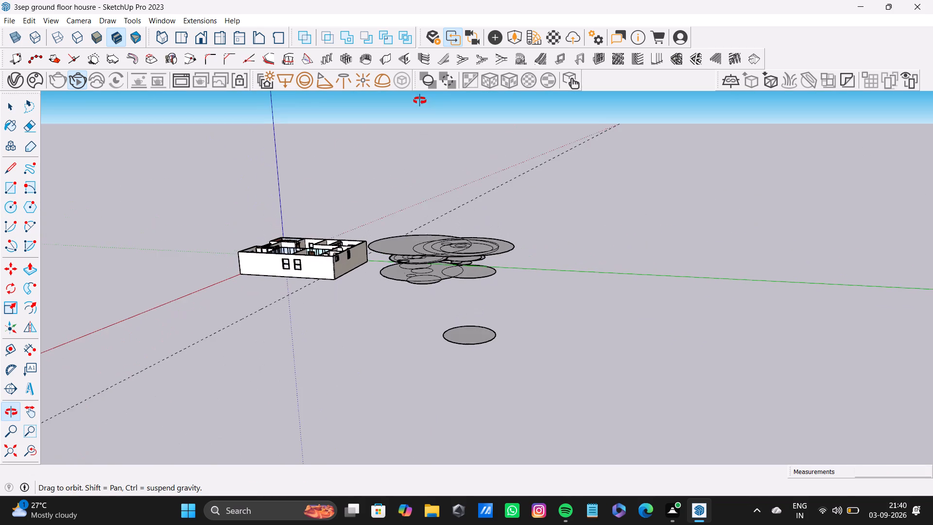
pyautogui.moveTo(420, 101); pyautogui.dragTo(562, 194, button='middle')
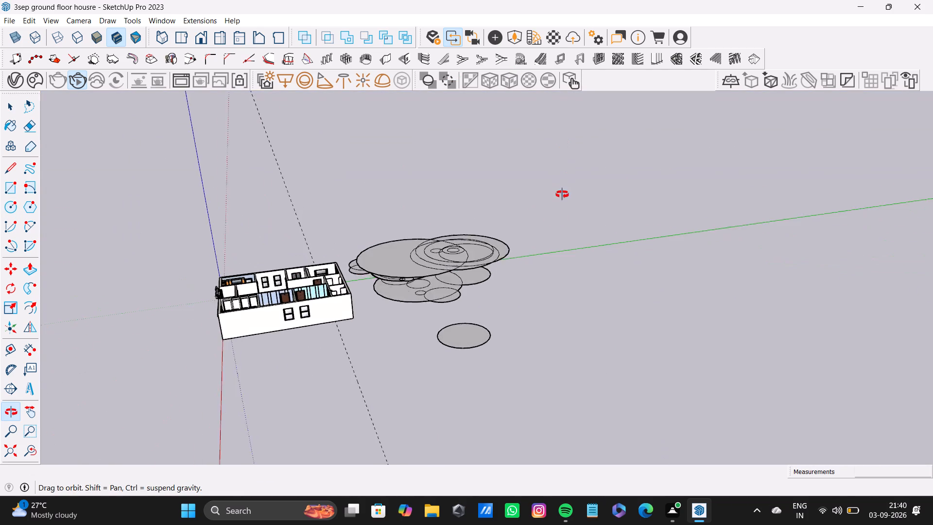
pyautogui.moveTo(562, 194); pyautogui.dragTo(515, 280, button='middle')
pyautogui.moveTo(323, 186); pyautogui.dragTo(430, 264)
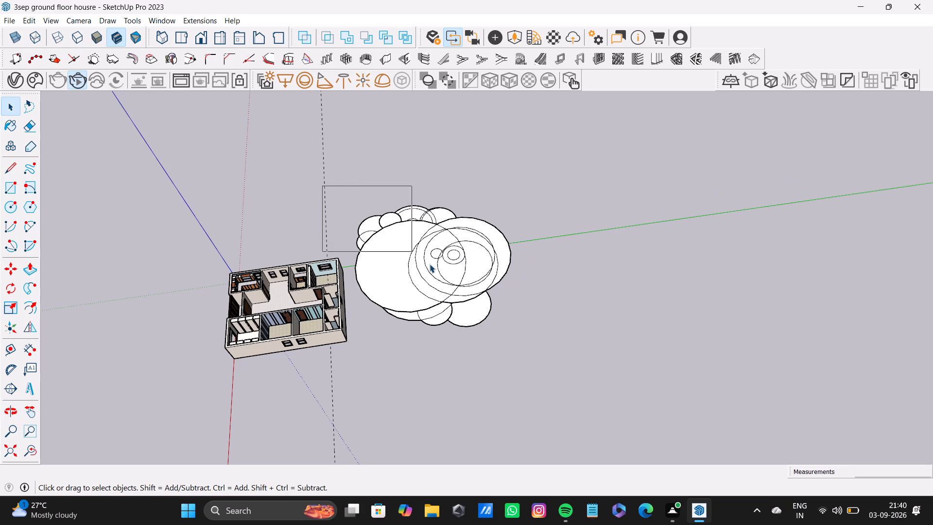
pyautogui.moveTo(430, 264); pyautogui.dragTo(549, 374)
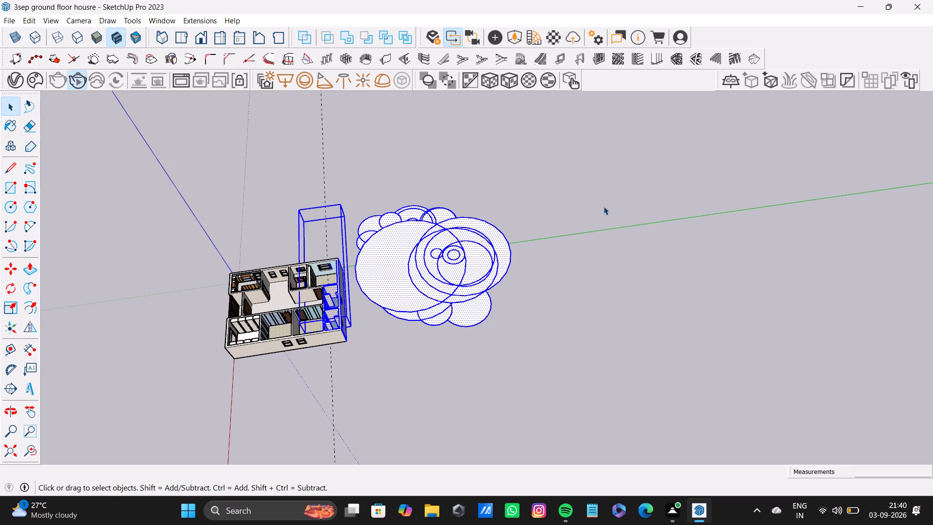
pyautogui.click(604, 206)
# Delete the small face inside the nested circles where the two largest circles overlap.
pyautogui.scroll(1, 436, 306)
pyautogui.keyDown('shift'); pyautogui.moveTo(436, 306); pyautogui.dragTo(482, 276, button='middle'); pyautogui.keyUp('shift')
pyautogui.moveTo(458, 279); pyautogui.dragTo(483, 234, button='middle')
pyautogui.click(482, 233)
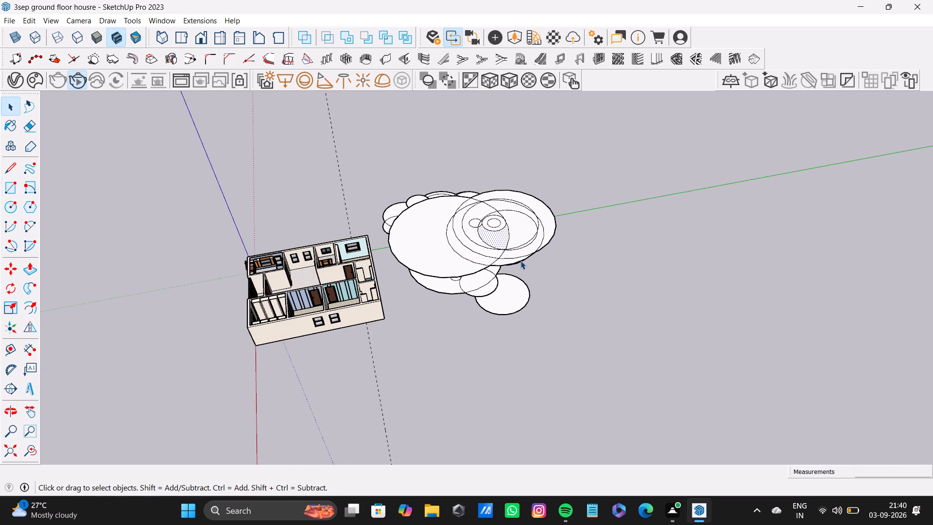
pyautogui.press('Delete')
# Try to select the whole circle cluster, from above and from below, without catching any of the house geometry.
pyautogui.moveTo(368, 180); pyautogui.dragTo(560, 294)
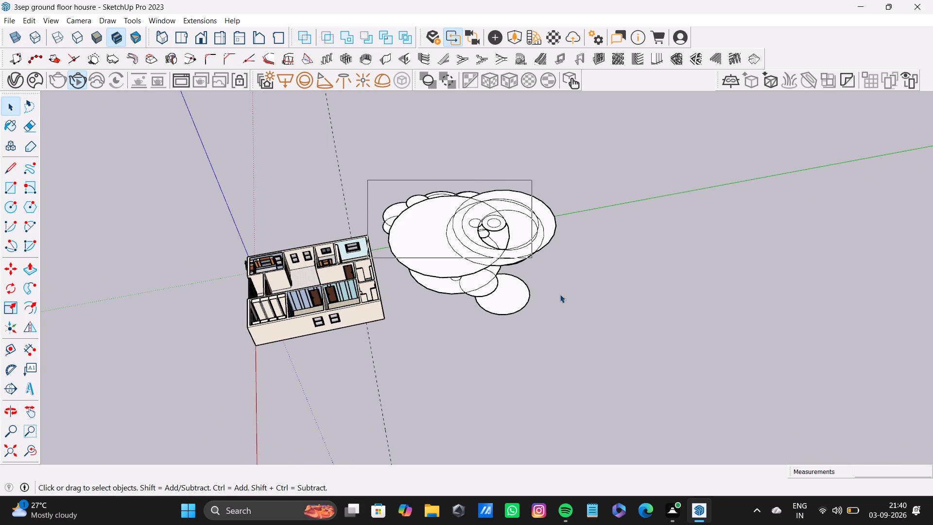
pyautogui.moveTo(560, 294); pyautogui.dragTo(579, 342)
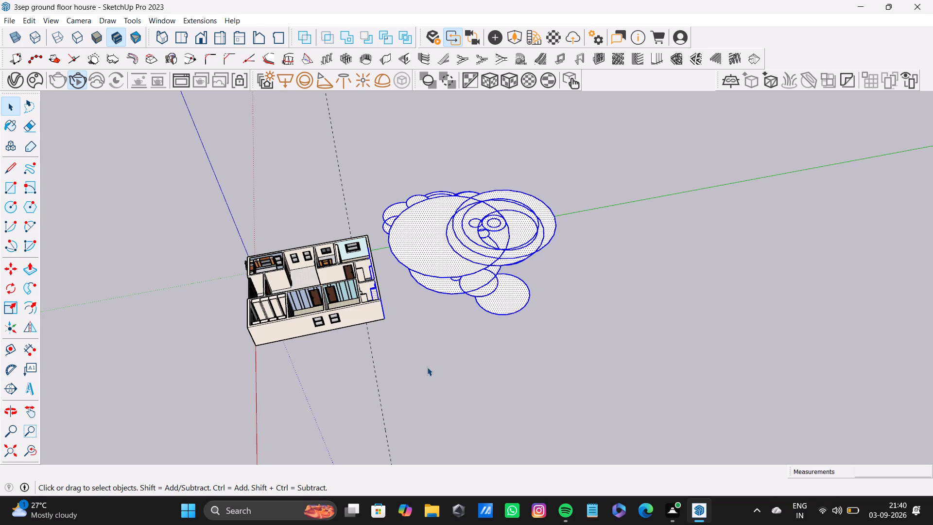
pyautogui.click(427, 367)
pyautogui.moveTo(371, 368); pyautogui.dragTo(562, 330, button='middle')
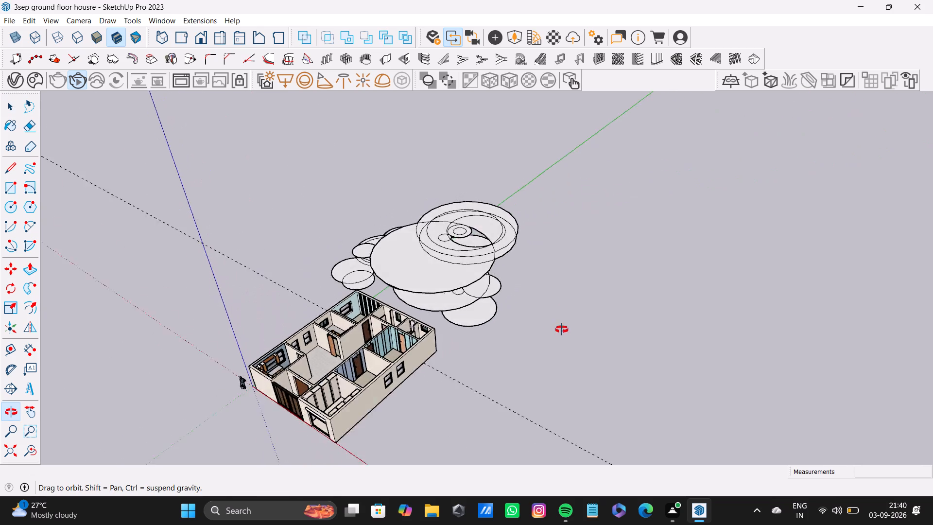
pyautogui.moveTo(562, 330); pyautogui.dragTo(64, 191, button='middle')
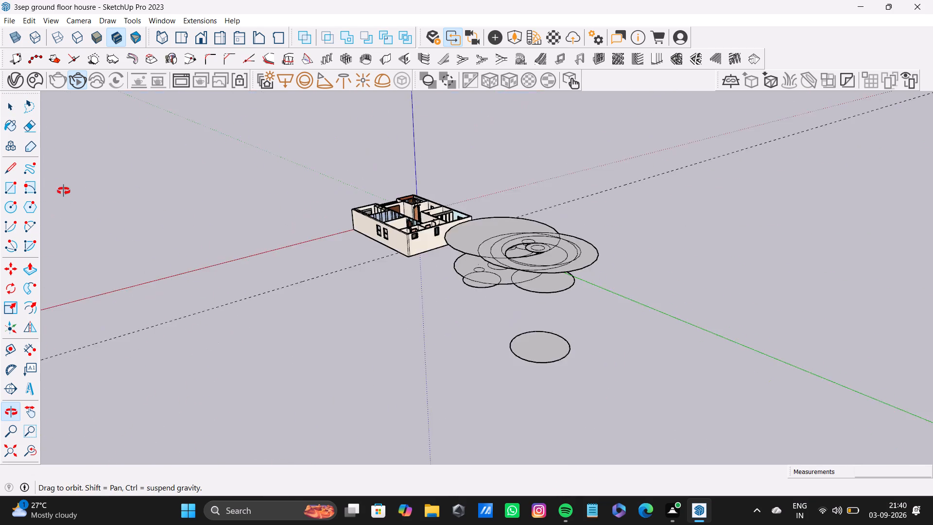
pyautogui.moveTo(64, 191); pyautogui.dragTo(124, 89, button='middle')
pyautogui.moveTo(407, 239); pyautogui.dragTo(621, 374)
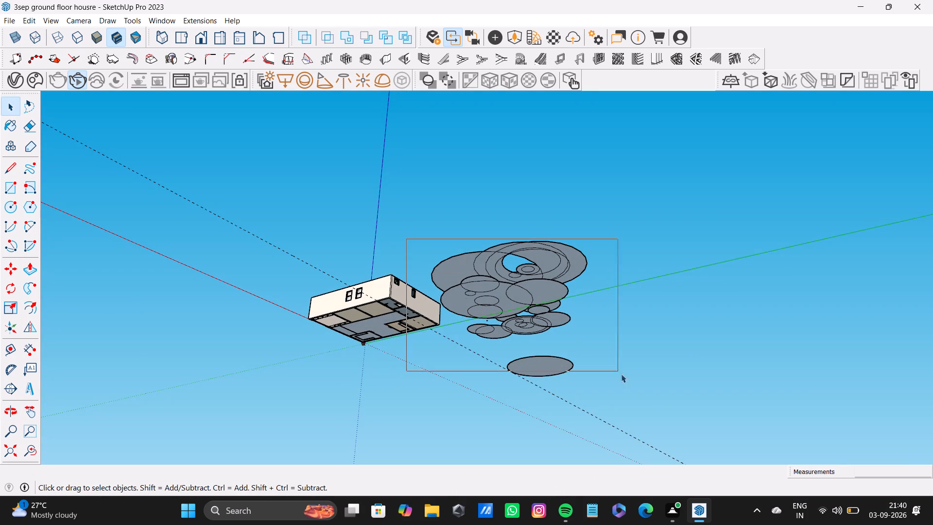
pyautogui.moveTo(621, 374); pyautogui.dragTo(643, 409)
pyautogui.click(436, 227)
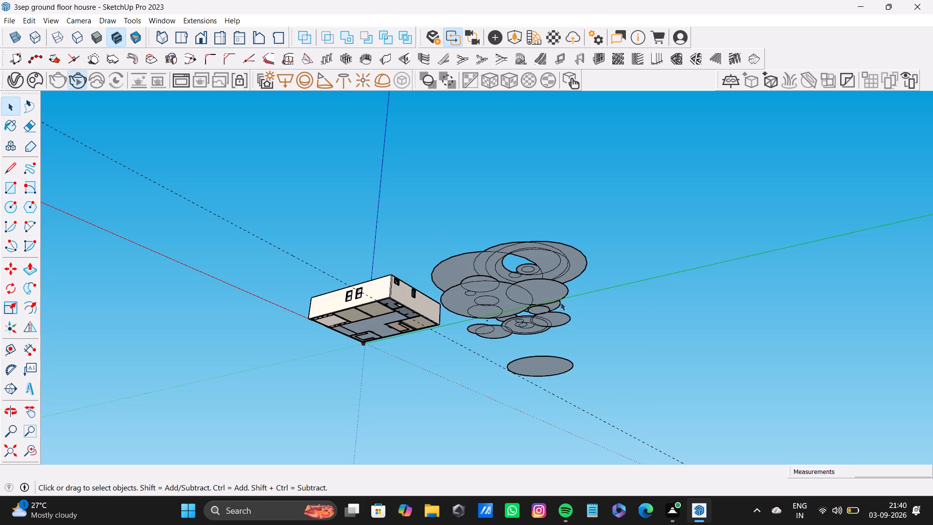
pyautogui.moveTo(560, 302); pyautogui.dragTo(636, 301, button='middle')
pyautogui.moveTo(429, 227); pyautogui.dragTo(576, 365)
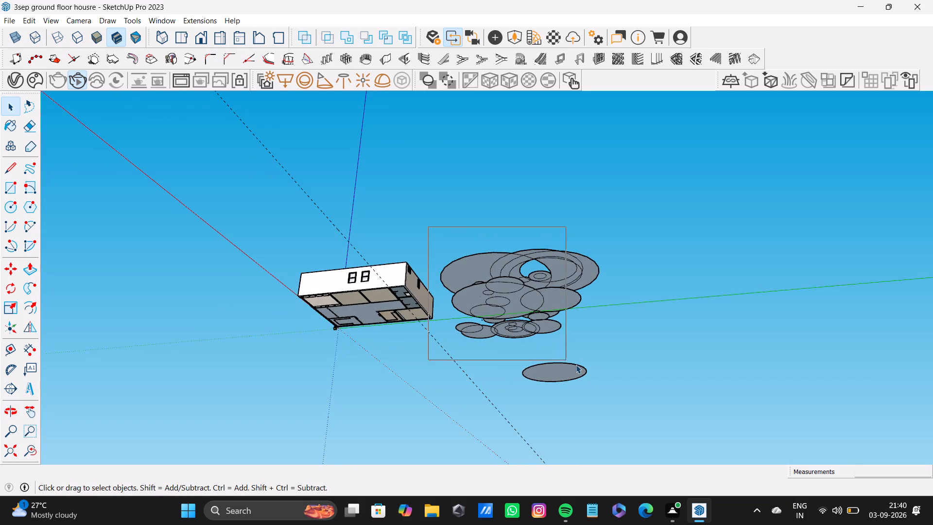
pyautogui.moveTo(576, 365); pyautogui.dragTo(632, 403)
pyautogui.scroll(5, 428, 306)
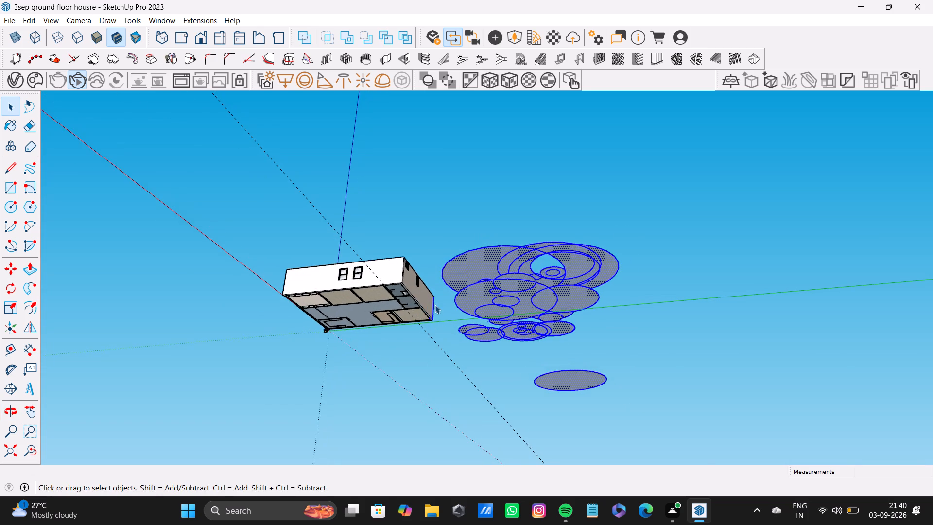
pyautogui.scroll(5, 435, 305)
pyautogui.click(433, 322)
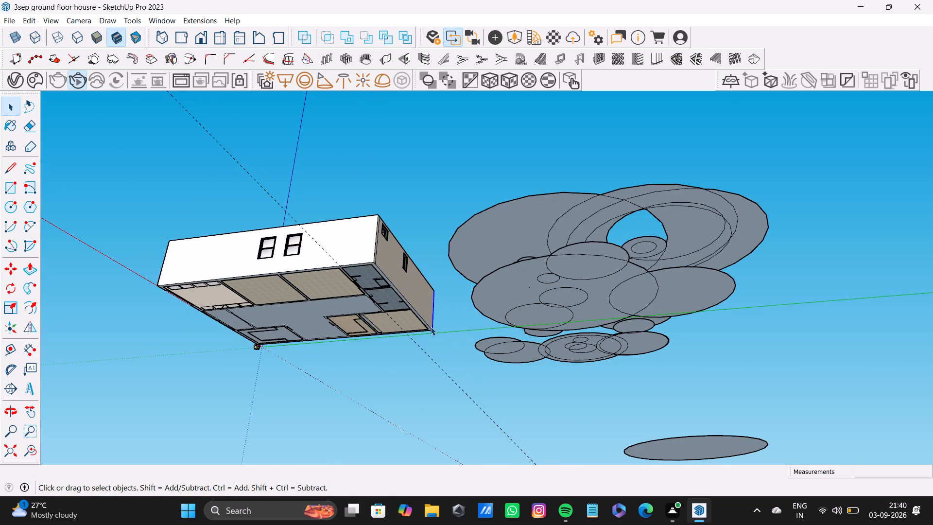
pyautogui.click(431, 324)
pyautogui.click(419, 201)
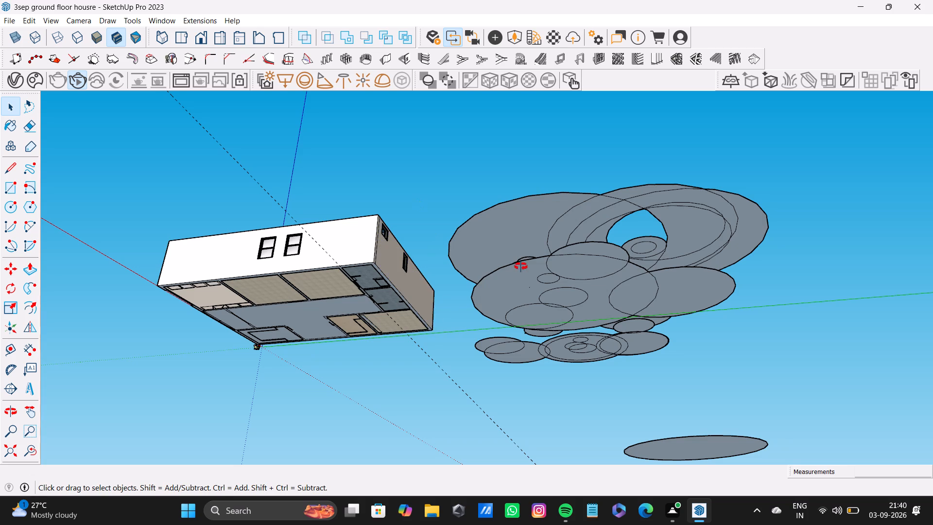
# Delete the curved ring face and the neighbouring small faces where the two largest circles overlap.
pyautogui.moveTo(520, 265); pyautogui.dragTo(490, 509, button='middle')
pyautogui.click(573, 316)
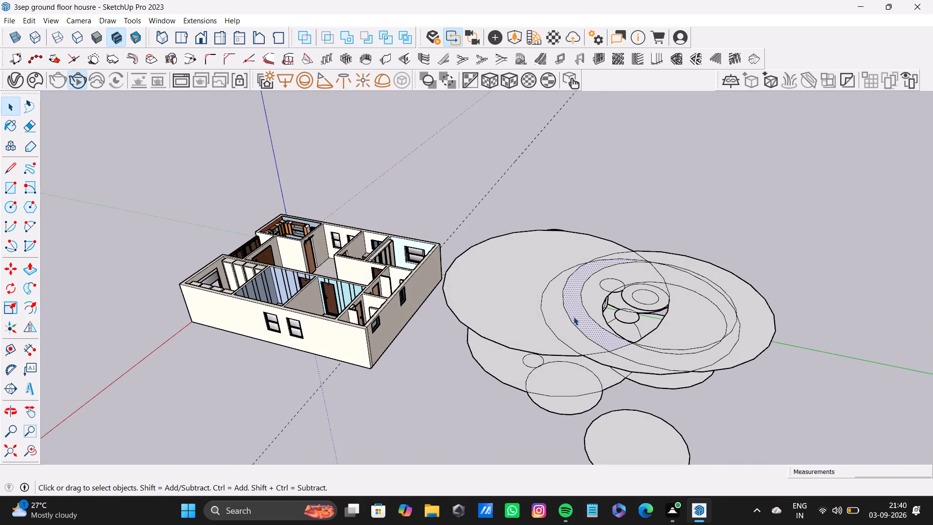
pyautogui.press('Delete')
pyautogui.press('Delete')
pyautogui.click(588, 332)
pyautogui.click(617, 325)
pyautogui.press('Delete')
pyautogui.doubleClick(588, 310)
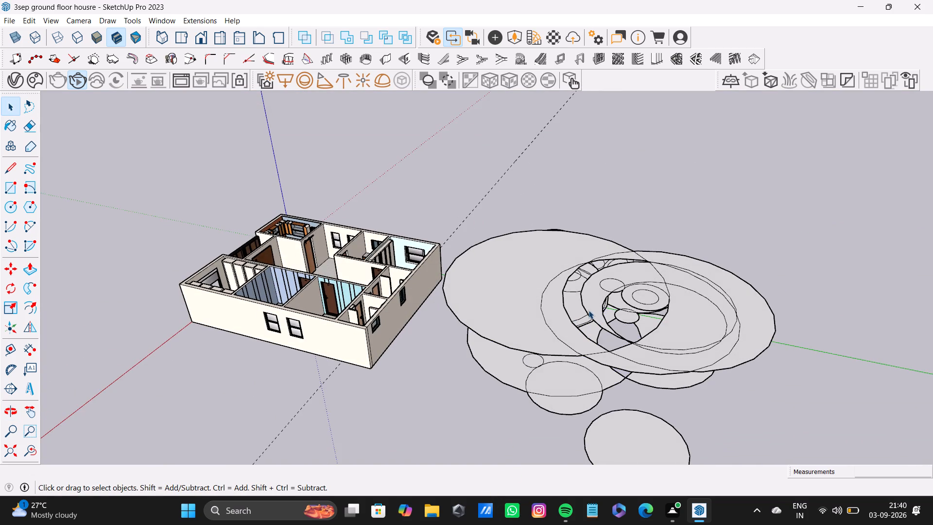
pyautogui.press('Delete')
# Delete the face and bounding edges of the very large circle nearest the house.
pyautogui.doubleClick(524, 320)
pyautogui.press('Delete')
pyautogui.click(536, 325)
pyautogui.press('Delete')
pyautogui.press('Delete')
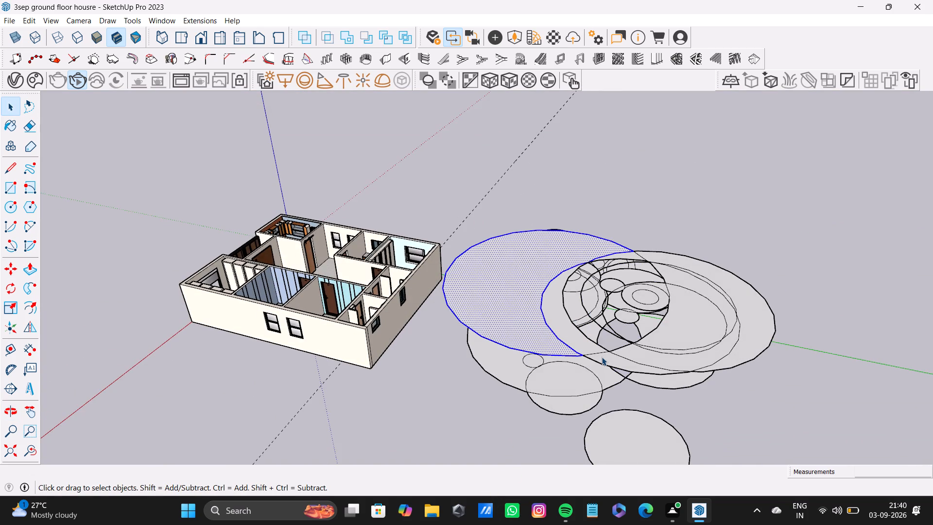
# Delete the remaining crescent-shaped face of the other largest circle together with its bounding edges.
pyautogui.doubleClick(602, 357)
pyautogui.press('Delete')
pyautogui.press('Delete')
pyautogui.tripleClick(602, 357)
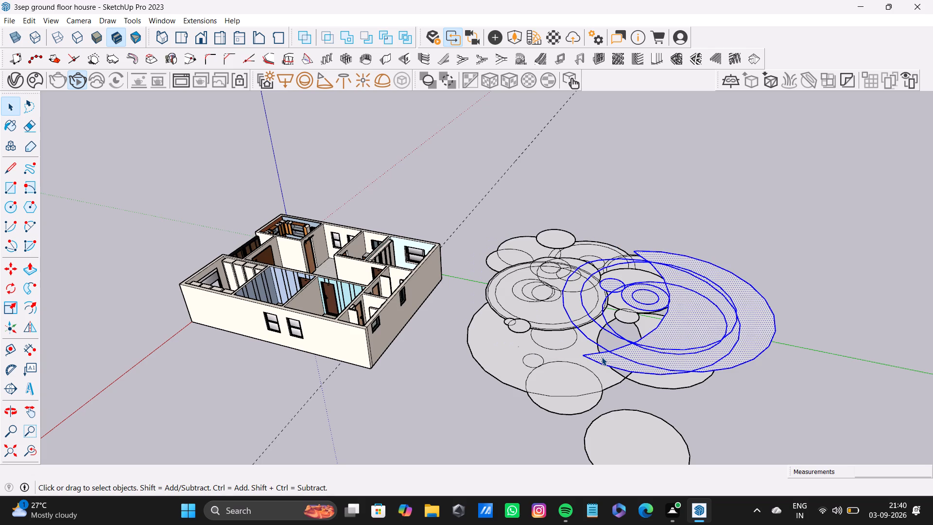
pyautogui.click(602, 357)
pyautogui.press('Delete')
pyautogui.moveTo(612, 358); pyautogui.dragTo(615, 364)
pyautogui.click(619, 366)
# Select the remaining circles beside the house with a window around the cluster.
pyautogui.moveTo(484, 209); pyautogui.dragTo(661, 427)
pyautogui.scroll(-2, 543, 361)
pyautogui.scroll(-20, 543, 361)
pyautogui.scroll(-1, 543, 361)
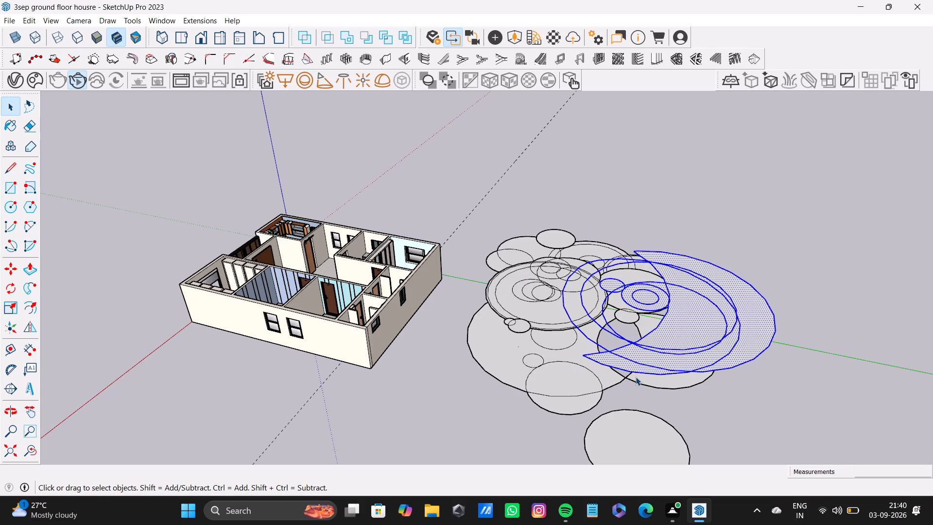
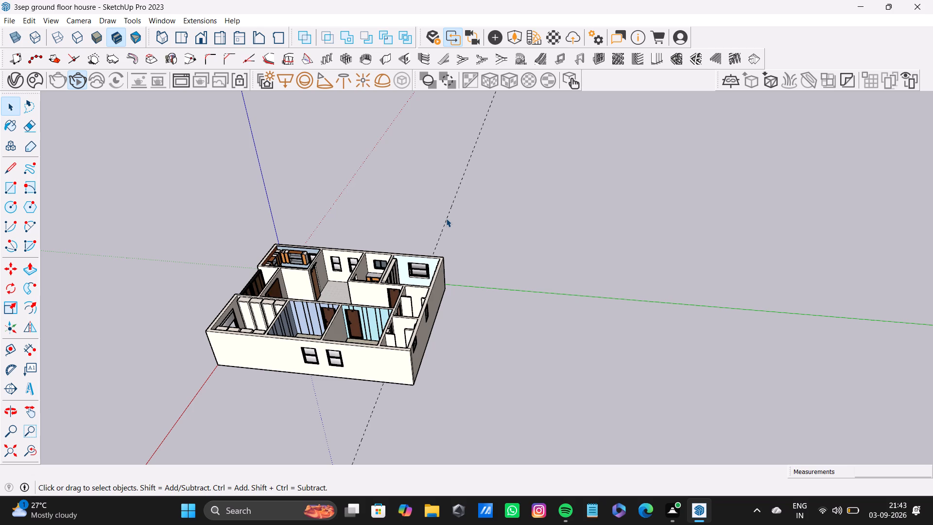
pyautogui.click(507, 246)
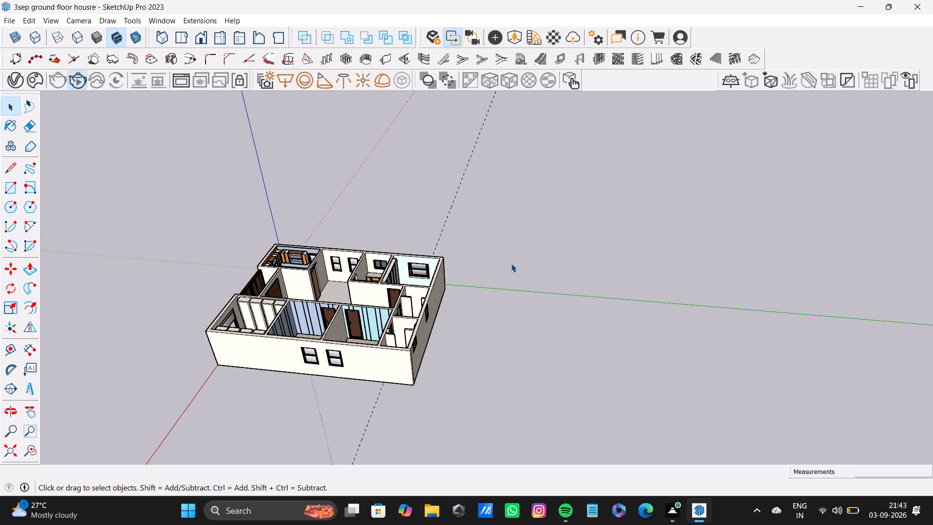
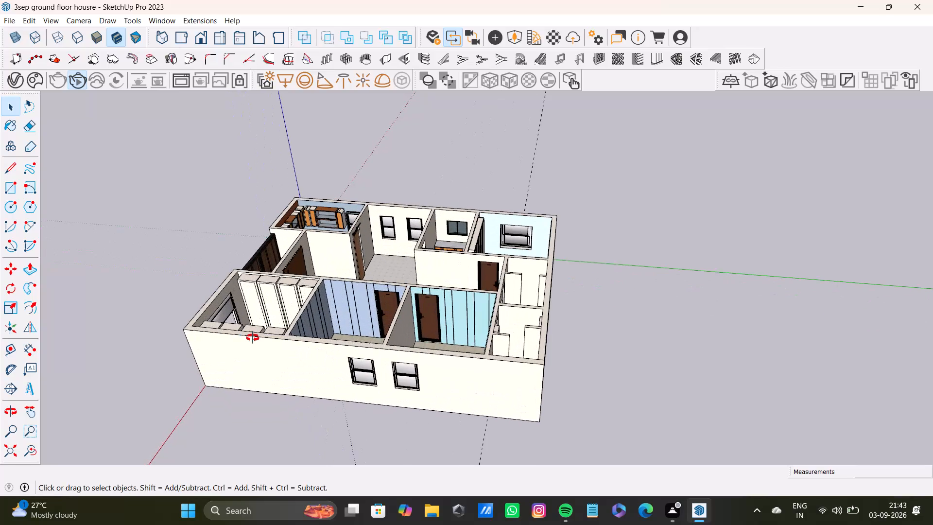
# Examine the house model from its side around to the front facade with the wooden gate and roller-shutter opening.
pyautogui.moveTo(253, 338); pyautogui.dragTo(294, 367, button='middle')
pyautogui.moveTo(274, 363); pyautogui.dragTo(507, 309, button='middle')
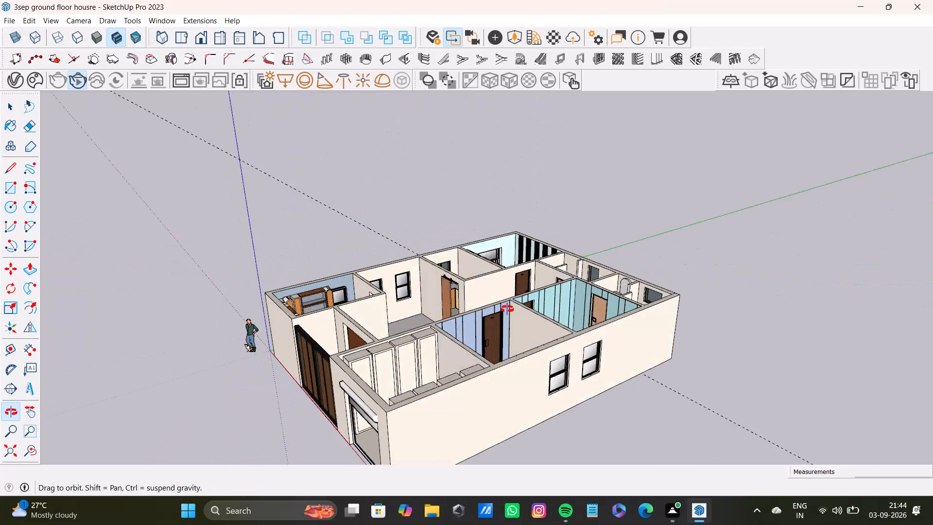
pyautogui.moveTo(507, 309); pyautogui.dragTo(551, 315, button='middle')
pyautogui.press('space')
pyautogui.click(653, 228)
pyautogui.scroll(-5, 479, 331)
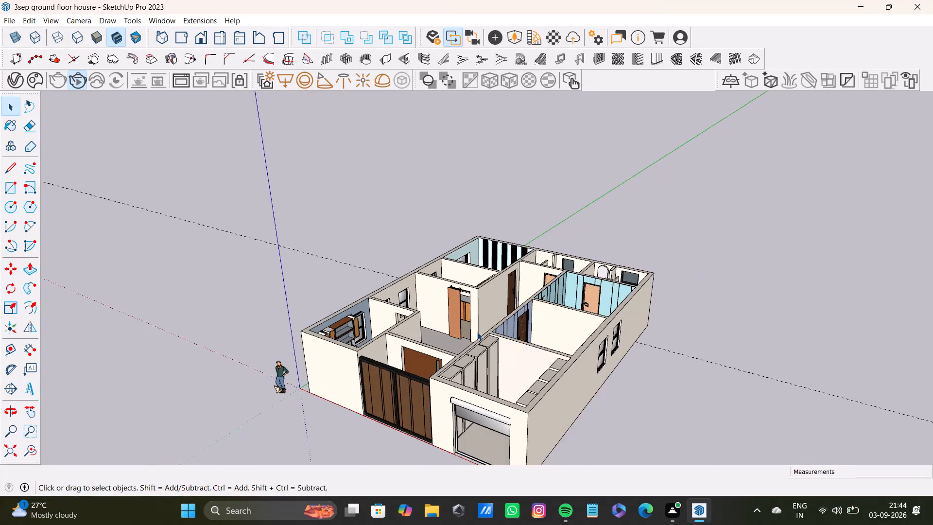
pyautogui.scroll(-4, 477, 332)
pyautogui.keyDown('shift'); pyautogui.moveTo(477, 329); pyautogui.dragTo(463, 253, button='middle'); pyautogui.keyUp('shift')
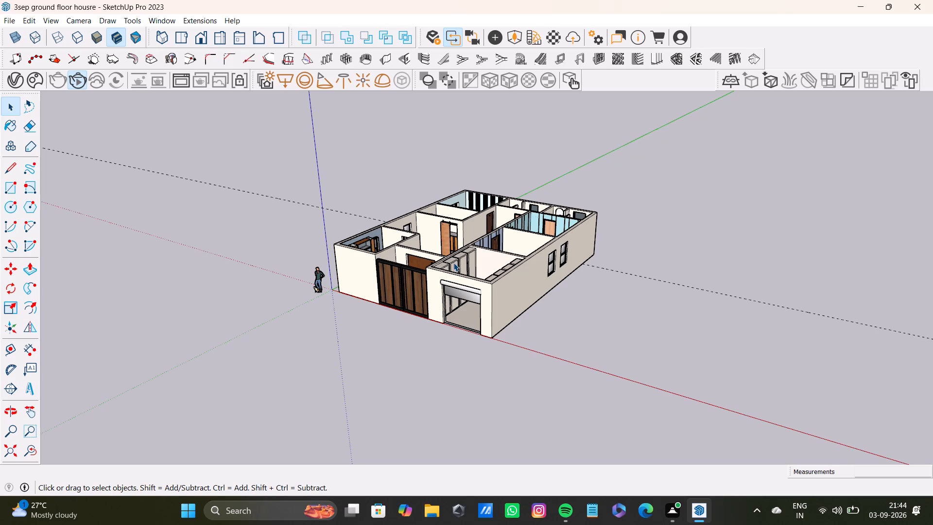
pyautogui.scroll(9, 453, 297)
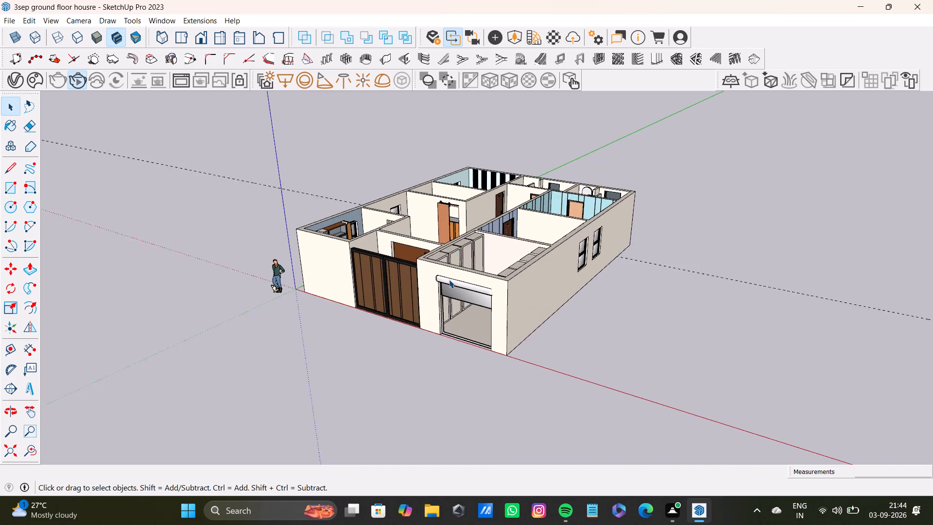
pyautogui.scroll(9, 449, 280)
pyautogui.moveTo(445, 280); pyautogui.dragTo(518, 269, button='middle')
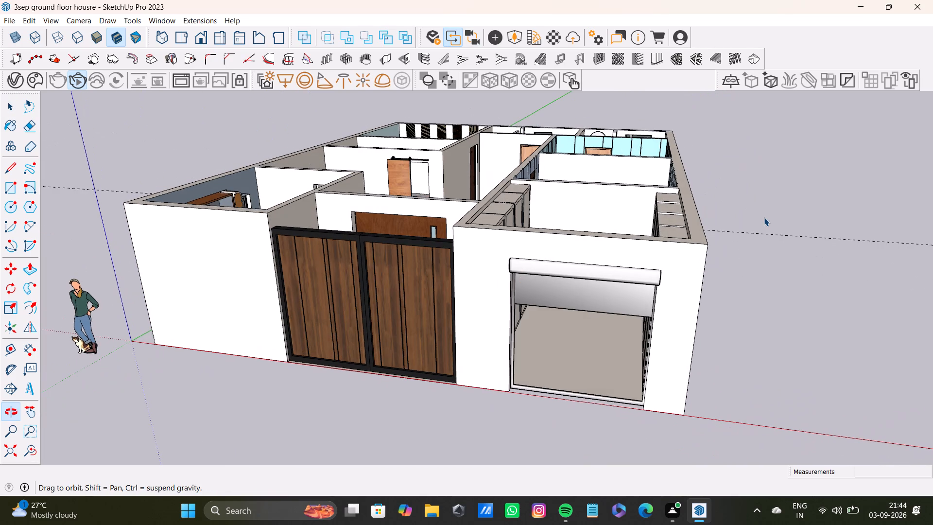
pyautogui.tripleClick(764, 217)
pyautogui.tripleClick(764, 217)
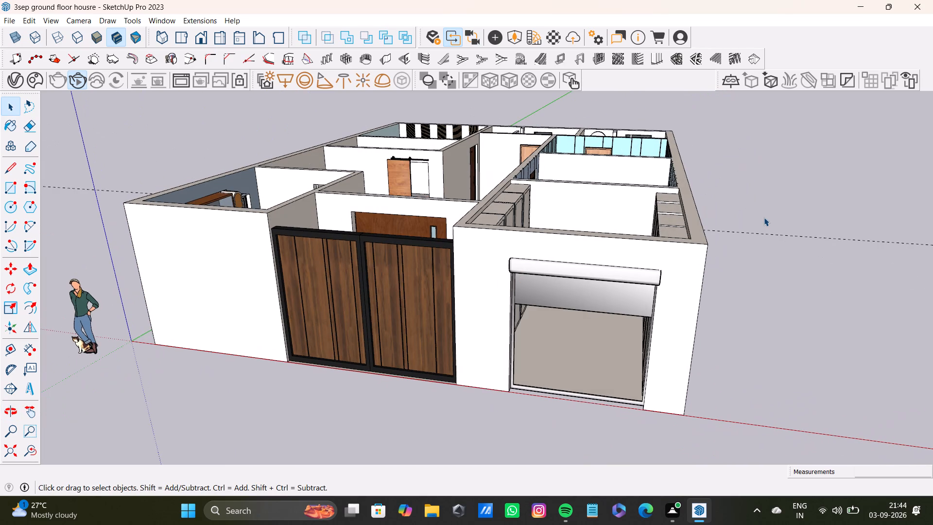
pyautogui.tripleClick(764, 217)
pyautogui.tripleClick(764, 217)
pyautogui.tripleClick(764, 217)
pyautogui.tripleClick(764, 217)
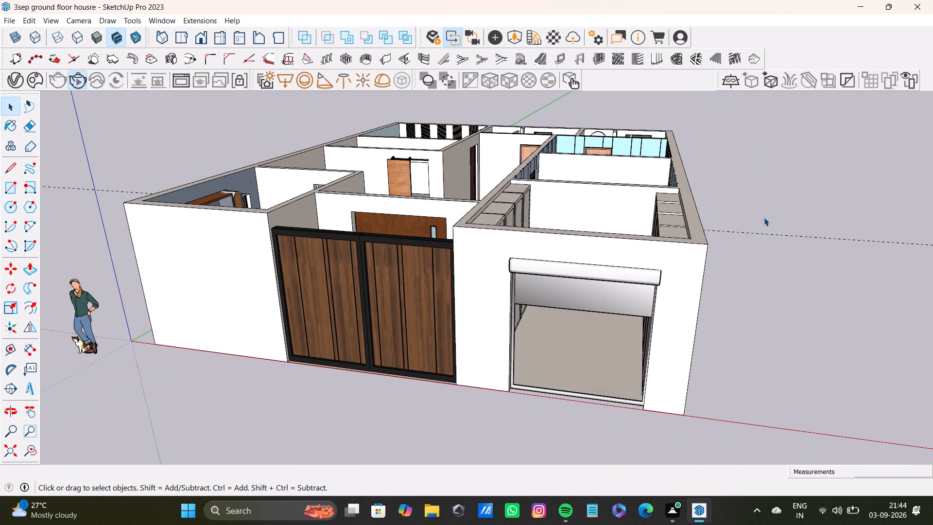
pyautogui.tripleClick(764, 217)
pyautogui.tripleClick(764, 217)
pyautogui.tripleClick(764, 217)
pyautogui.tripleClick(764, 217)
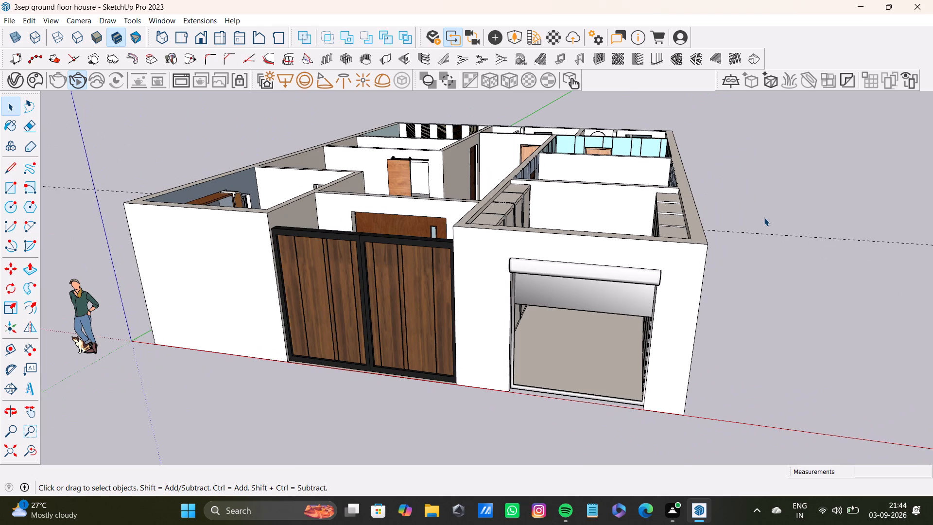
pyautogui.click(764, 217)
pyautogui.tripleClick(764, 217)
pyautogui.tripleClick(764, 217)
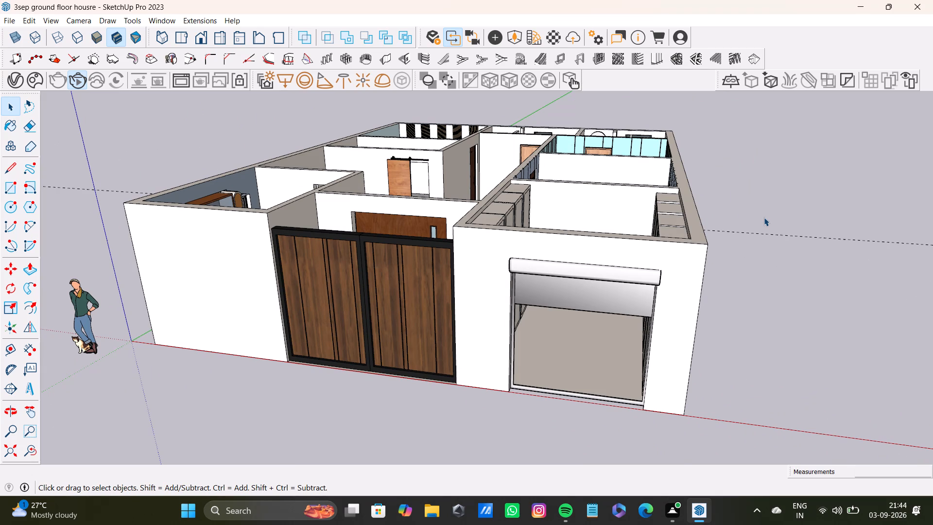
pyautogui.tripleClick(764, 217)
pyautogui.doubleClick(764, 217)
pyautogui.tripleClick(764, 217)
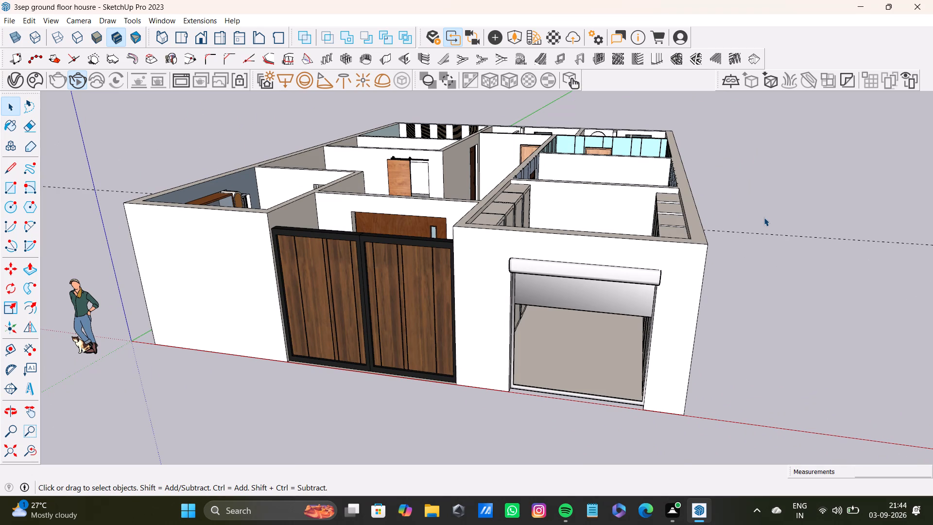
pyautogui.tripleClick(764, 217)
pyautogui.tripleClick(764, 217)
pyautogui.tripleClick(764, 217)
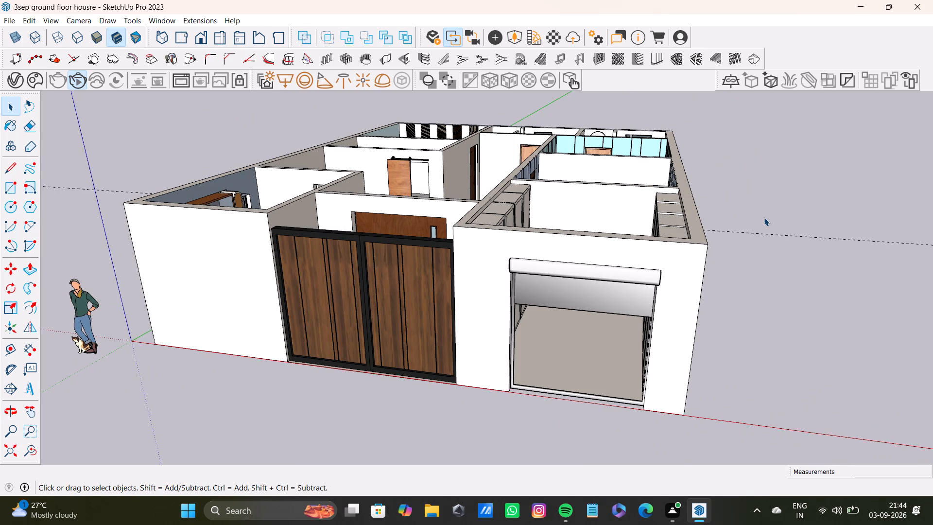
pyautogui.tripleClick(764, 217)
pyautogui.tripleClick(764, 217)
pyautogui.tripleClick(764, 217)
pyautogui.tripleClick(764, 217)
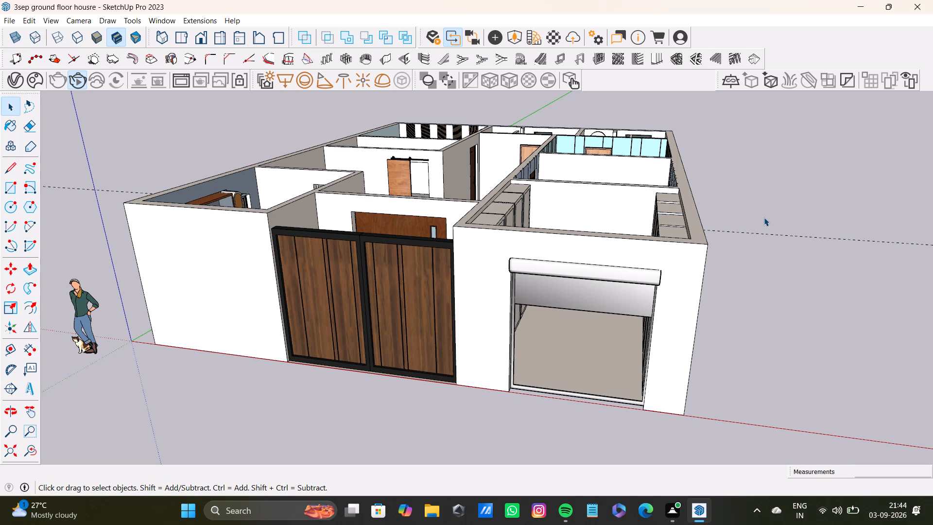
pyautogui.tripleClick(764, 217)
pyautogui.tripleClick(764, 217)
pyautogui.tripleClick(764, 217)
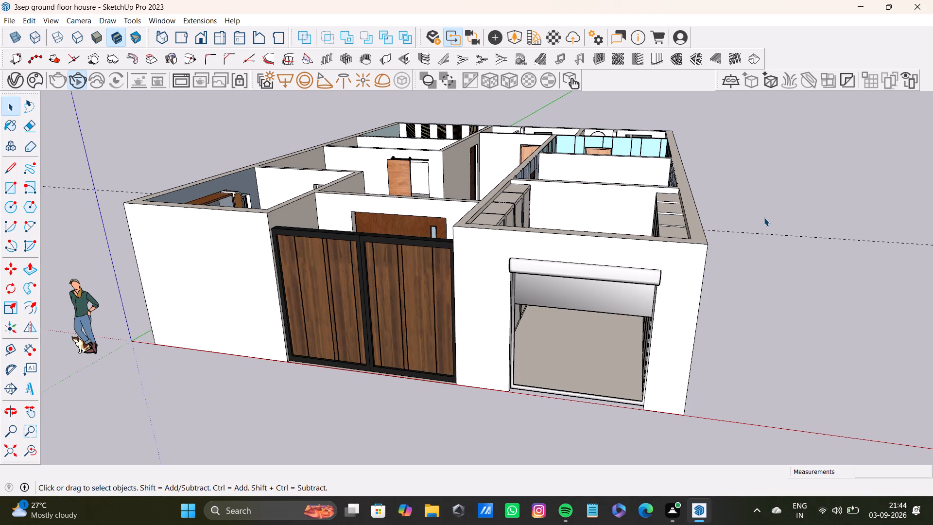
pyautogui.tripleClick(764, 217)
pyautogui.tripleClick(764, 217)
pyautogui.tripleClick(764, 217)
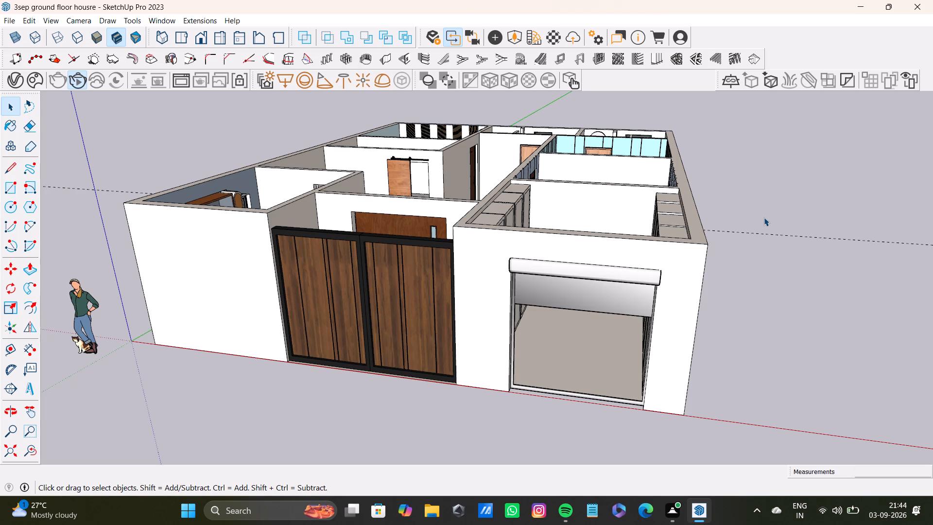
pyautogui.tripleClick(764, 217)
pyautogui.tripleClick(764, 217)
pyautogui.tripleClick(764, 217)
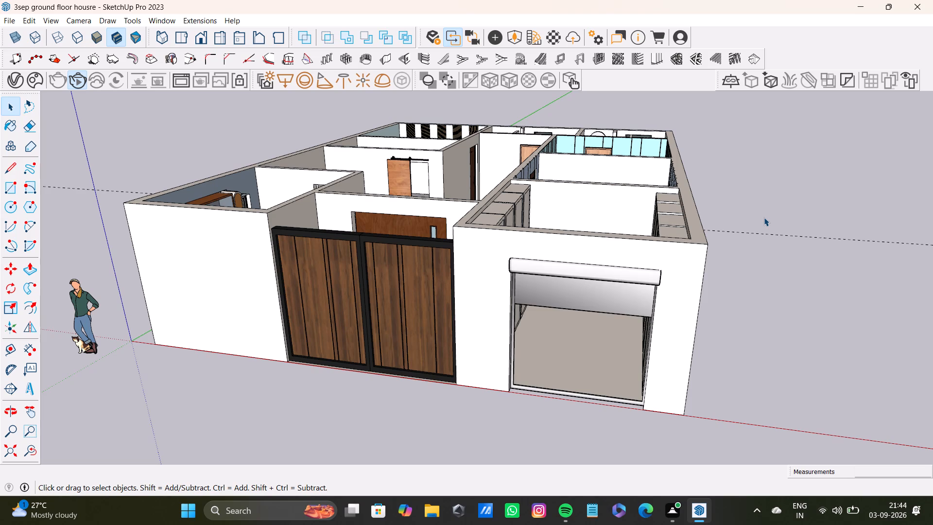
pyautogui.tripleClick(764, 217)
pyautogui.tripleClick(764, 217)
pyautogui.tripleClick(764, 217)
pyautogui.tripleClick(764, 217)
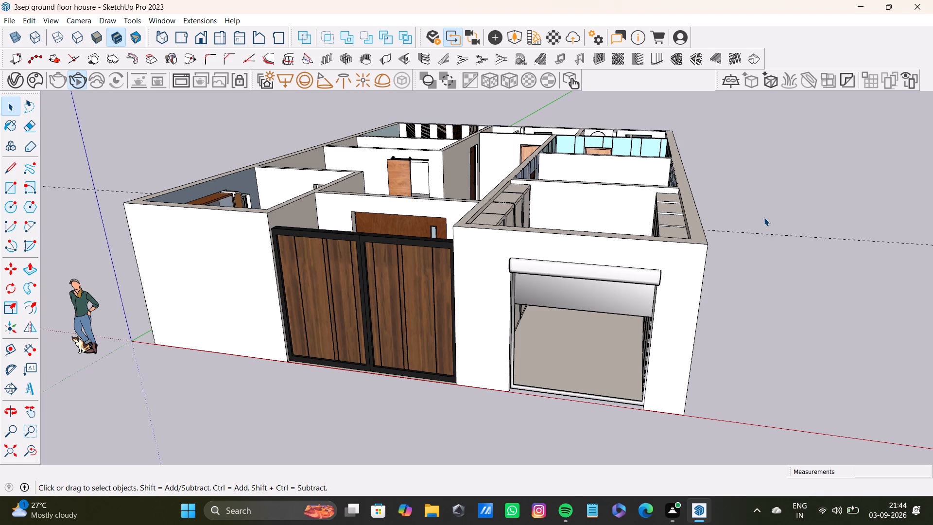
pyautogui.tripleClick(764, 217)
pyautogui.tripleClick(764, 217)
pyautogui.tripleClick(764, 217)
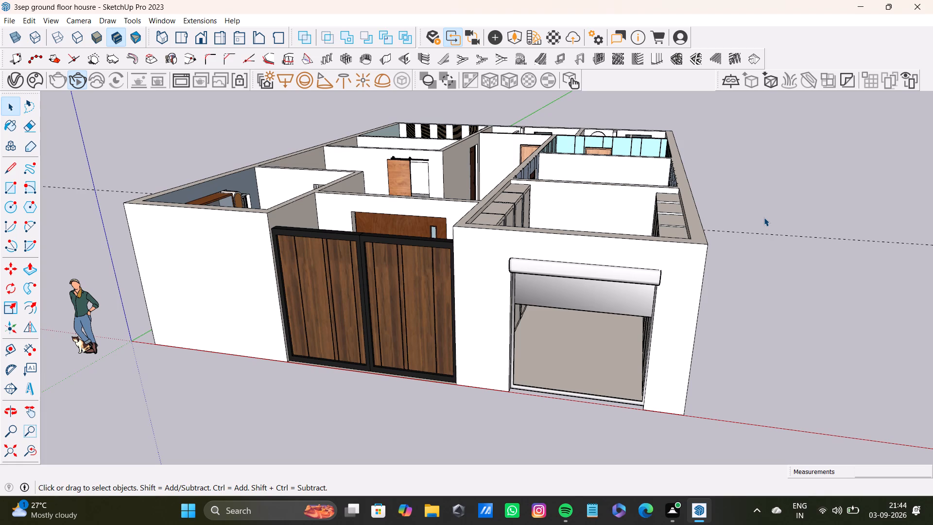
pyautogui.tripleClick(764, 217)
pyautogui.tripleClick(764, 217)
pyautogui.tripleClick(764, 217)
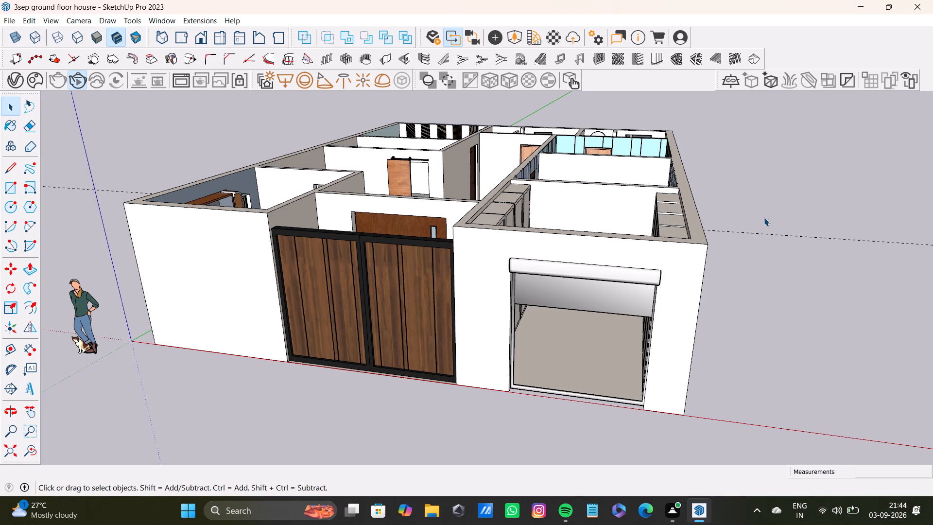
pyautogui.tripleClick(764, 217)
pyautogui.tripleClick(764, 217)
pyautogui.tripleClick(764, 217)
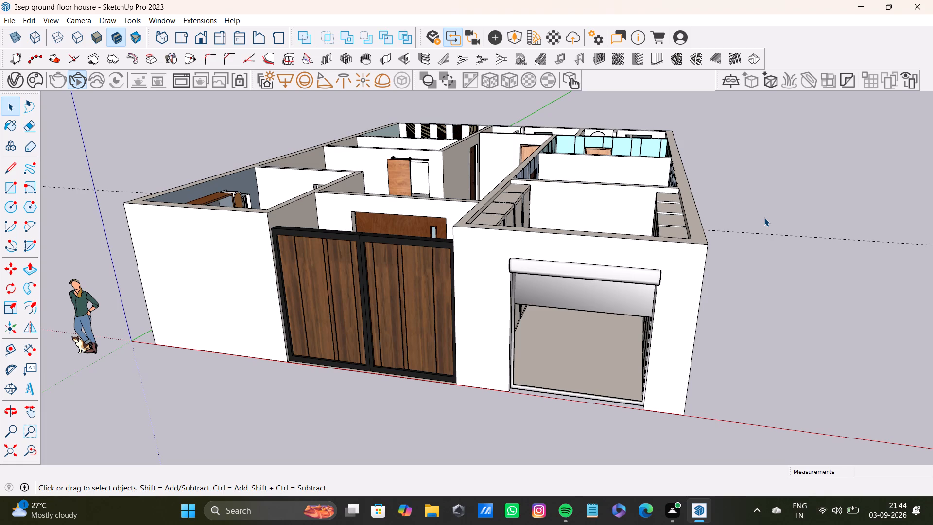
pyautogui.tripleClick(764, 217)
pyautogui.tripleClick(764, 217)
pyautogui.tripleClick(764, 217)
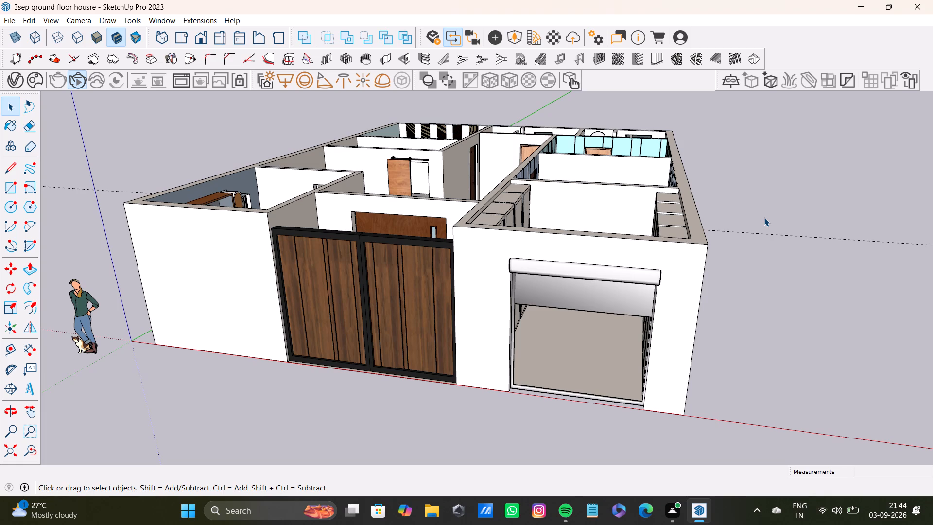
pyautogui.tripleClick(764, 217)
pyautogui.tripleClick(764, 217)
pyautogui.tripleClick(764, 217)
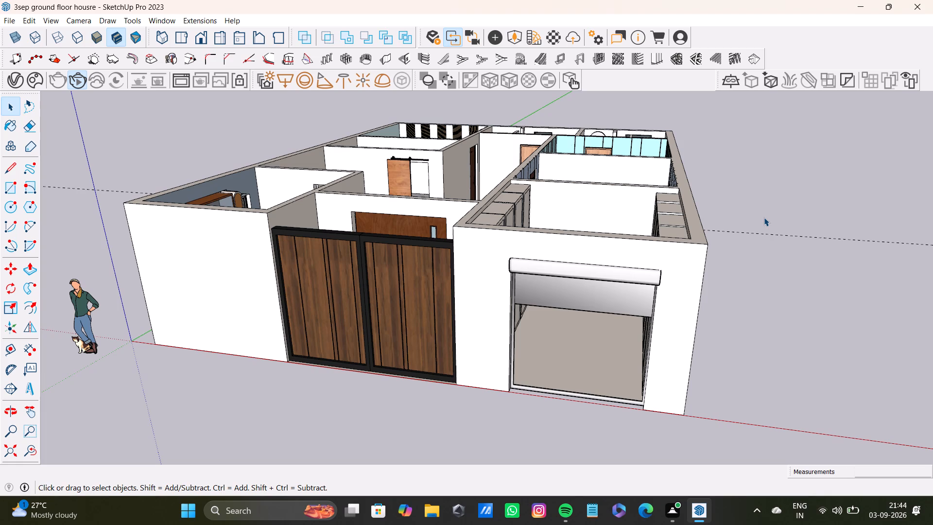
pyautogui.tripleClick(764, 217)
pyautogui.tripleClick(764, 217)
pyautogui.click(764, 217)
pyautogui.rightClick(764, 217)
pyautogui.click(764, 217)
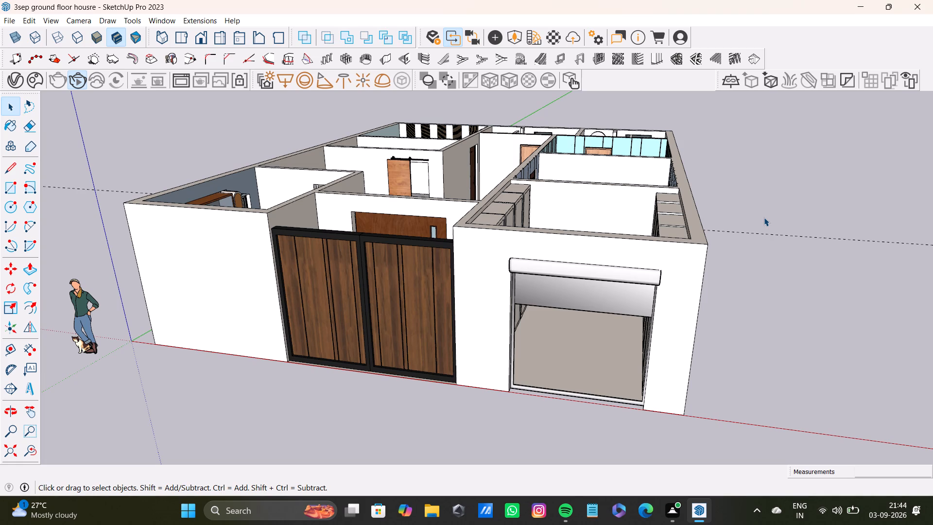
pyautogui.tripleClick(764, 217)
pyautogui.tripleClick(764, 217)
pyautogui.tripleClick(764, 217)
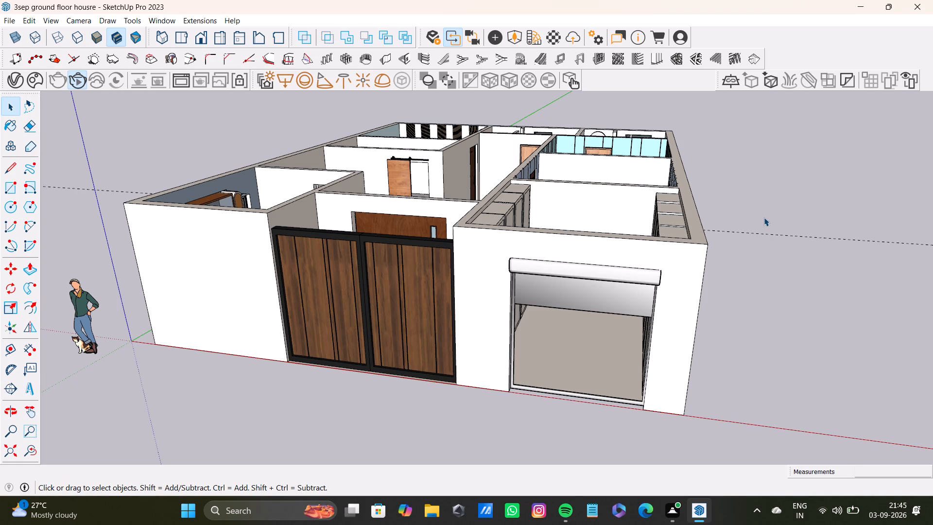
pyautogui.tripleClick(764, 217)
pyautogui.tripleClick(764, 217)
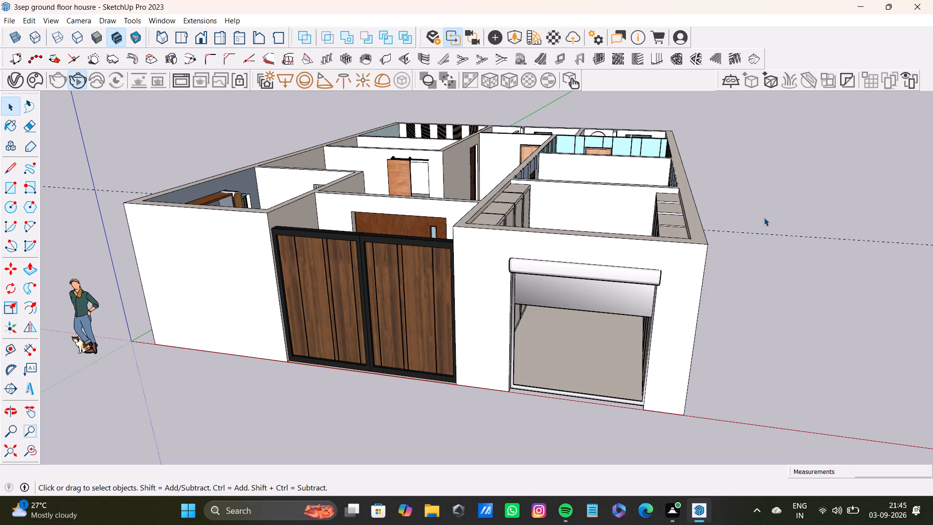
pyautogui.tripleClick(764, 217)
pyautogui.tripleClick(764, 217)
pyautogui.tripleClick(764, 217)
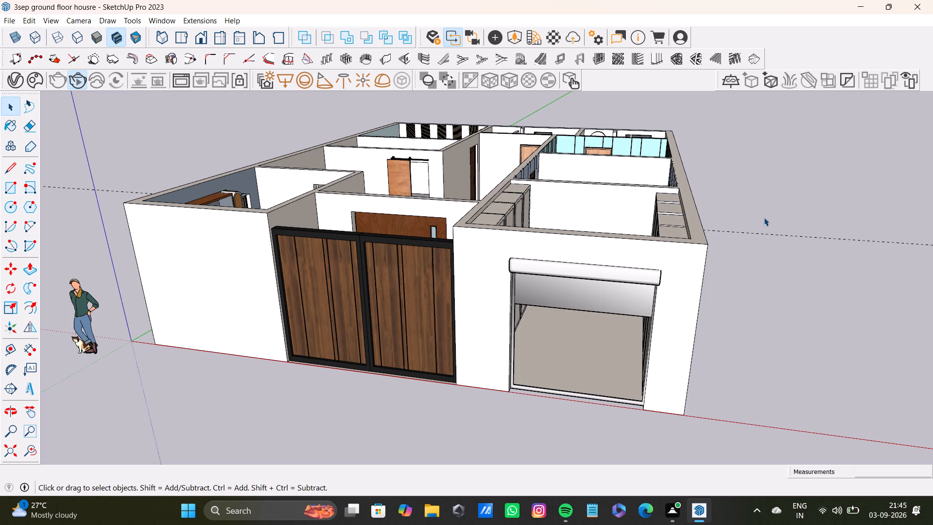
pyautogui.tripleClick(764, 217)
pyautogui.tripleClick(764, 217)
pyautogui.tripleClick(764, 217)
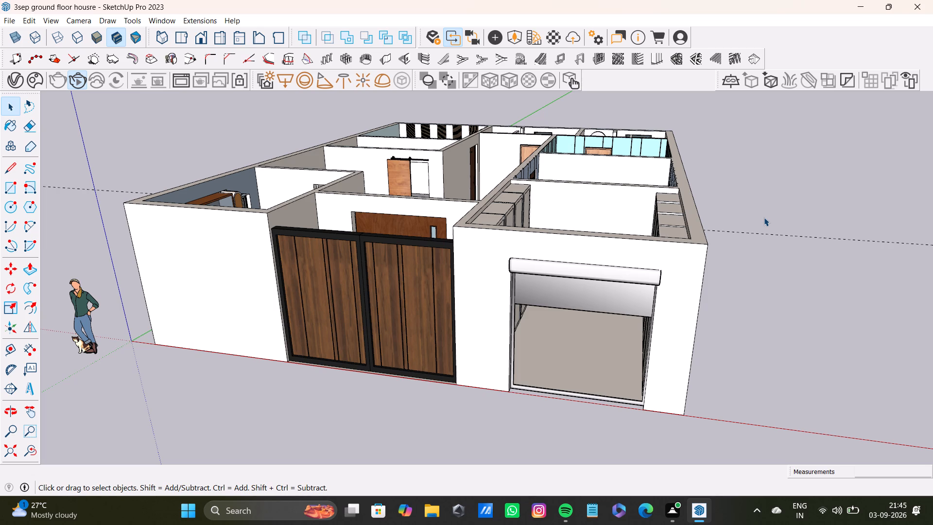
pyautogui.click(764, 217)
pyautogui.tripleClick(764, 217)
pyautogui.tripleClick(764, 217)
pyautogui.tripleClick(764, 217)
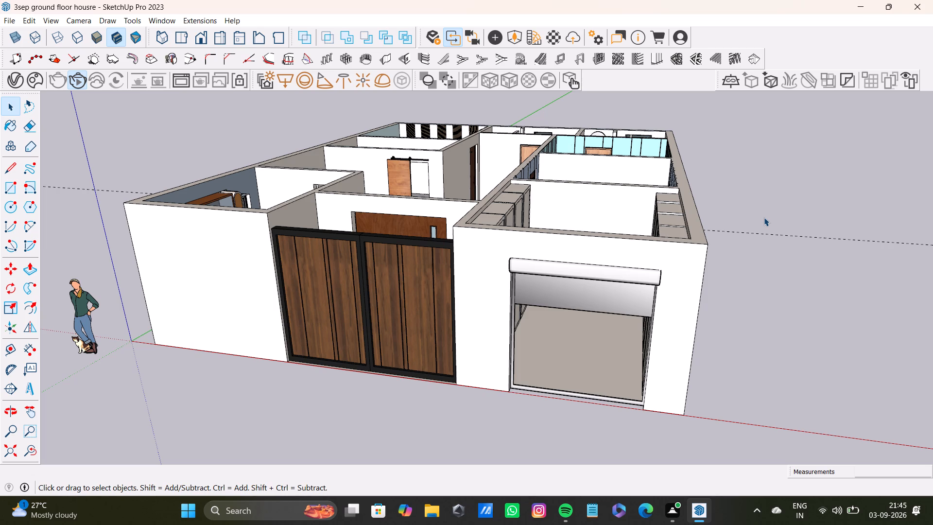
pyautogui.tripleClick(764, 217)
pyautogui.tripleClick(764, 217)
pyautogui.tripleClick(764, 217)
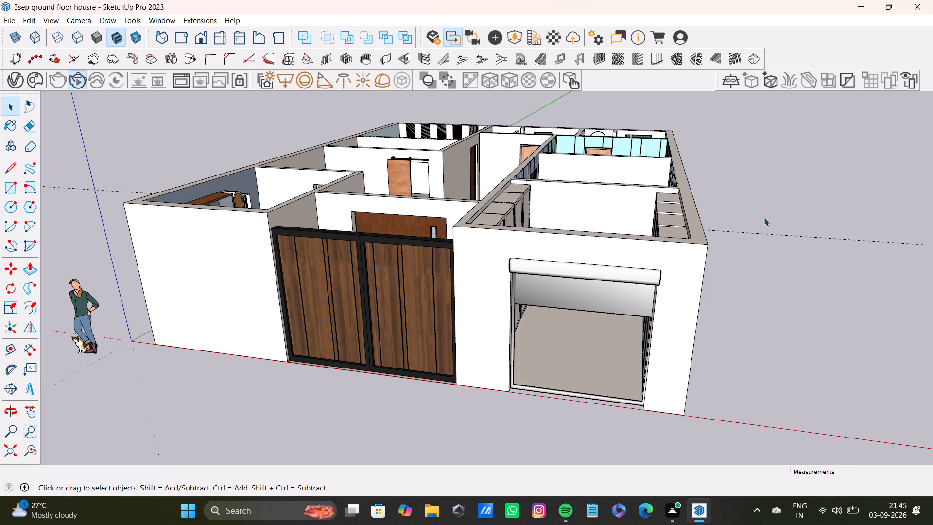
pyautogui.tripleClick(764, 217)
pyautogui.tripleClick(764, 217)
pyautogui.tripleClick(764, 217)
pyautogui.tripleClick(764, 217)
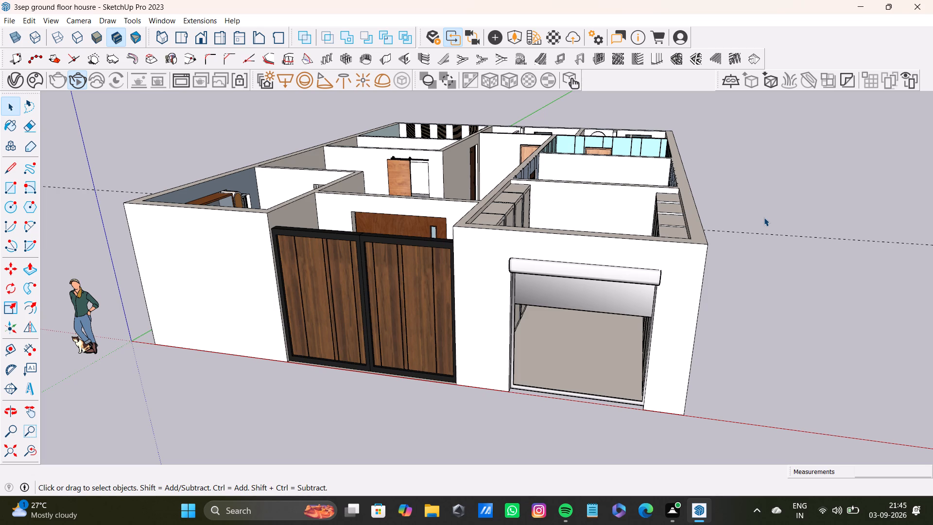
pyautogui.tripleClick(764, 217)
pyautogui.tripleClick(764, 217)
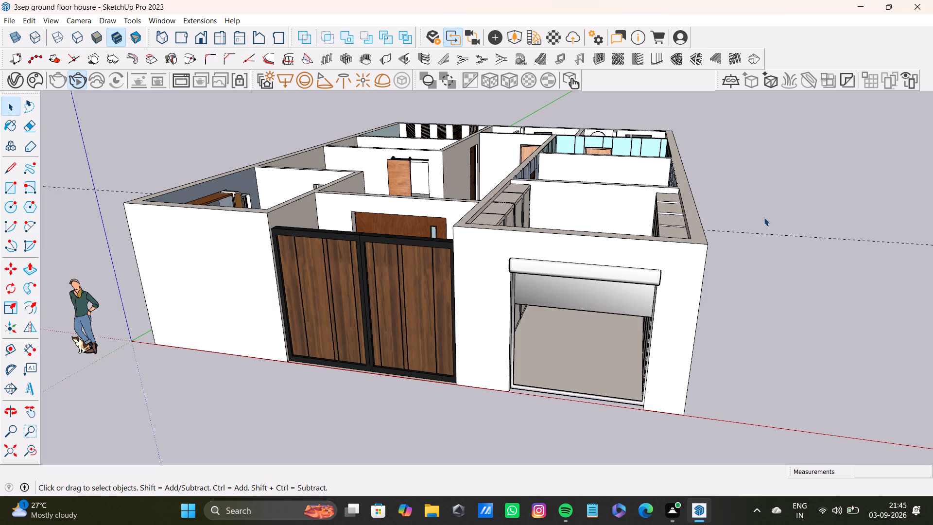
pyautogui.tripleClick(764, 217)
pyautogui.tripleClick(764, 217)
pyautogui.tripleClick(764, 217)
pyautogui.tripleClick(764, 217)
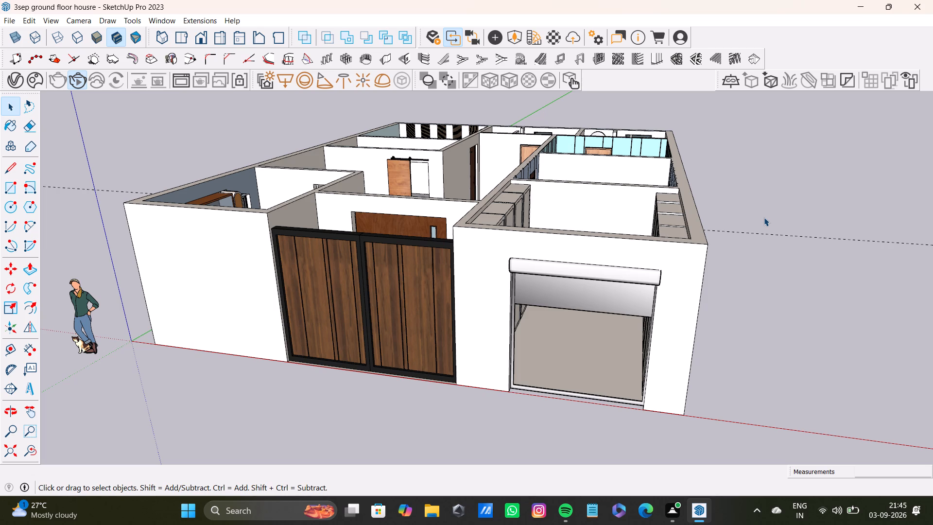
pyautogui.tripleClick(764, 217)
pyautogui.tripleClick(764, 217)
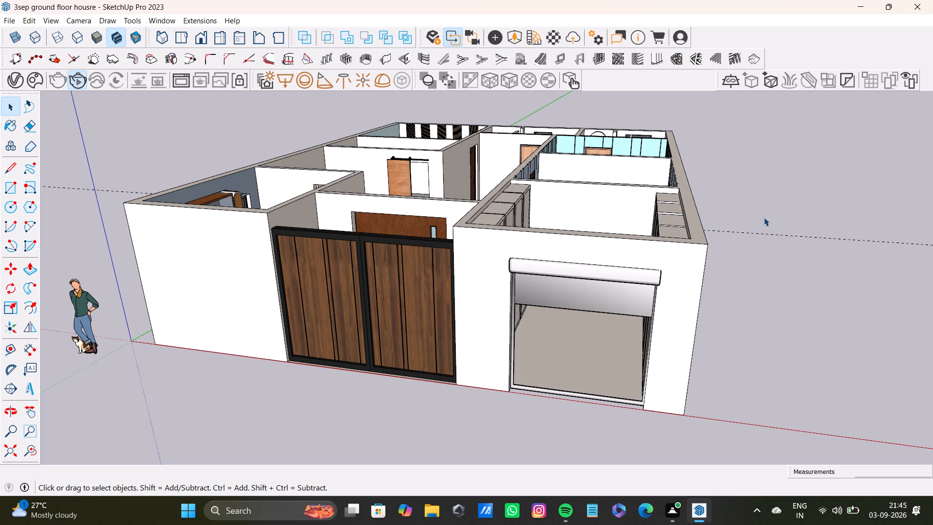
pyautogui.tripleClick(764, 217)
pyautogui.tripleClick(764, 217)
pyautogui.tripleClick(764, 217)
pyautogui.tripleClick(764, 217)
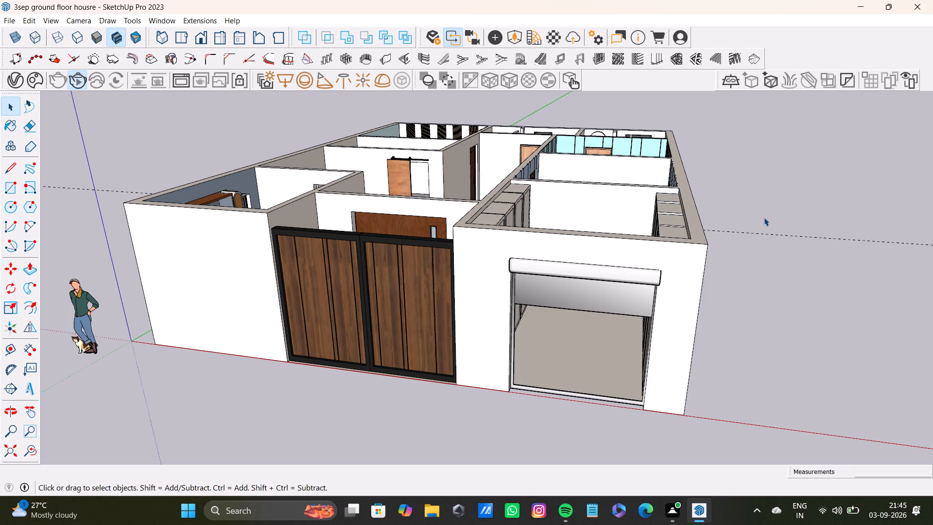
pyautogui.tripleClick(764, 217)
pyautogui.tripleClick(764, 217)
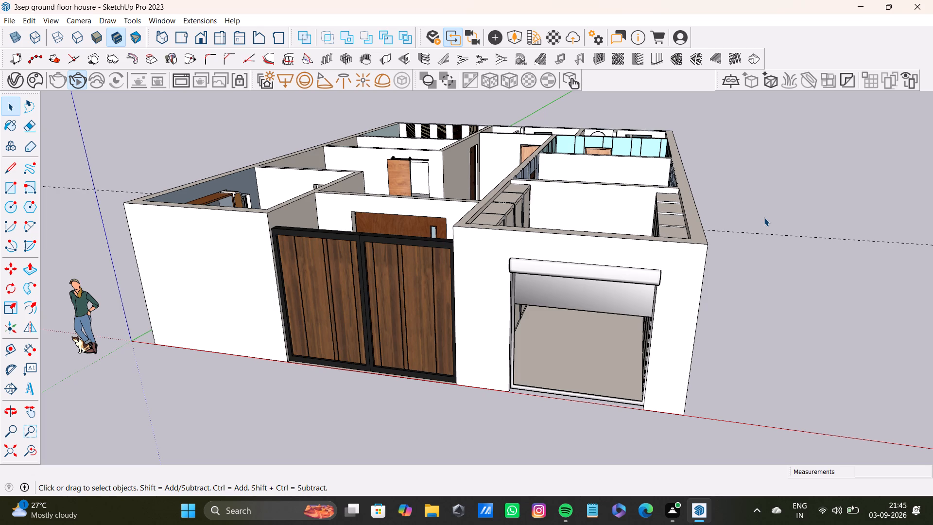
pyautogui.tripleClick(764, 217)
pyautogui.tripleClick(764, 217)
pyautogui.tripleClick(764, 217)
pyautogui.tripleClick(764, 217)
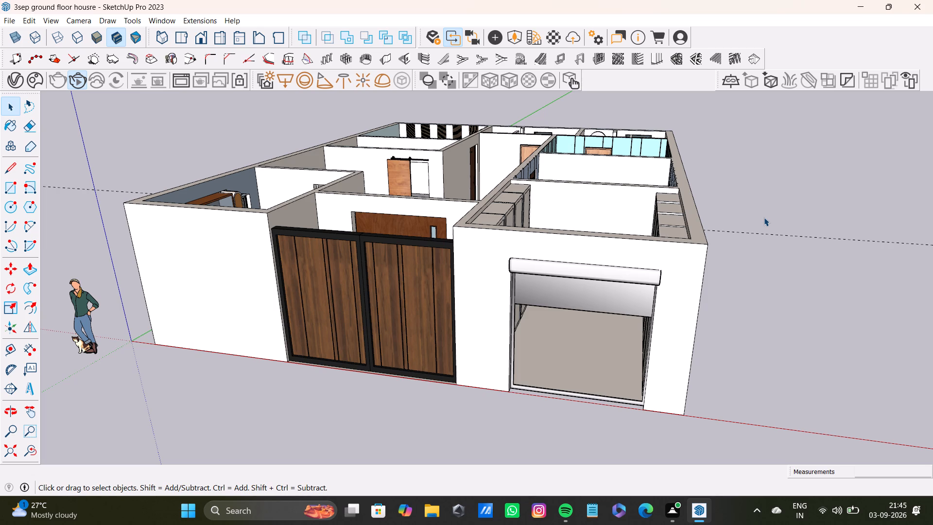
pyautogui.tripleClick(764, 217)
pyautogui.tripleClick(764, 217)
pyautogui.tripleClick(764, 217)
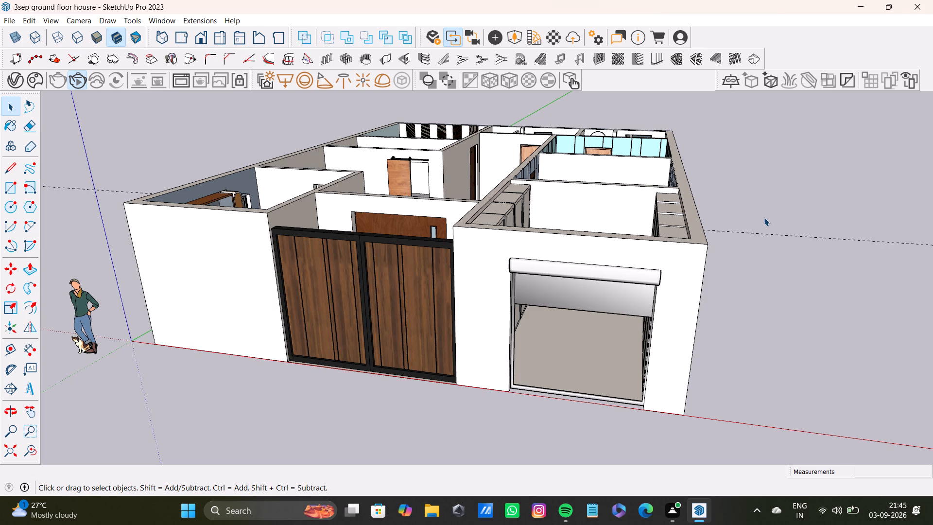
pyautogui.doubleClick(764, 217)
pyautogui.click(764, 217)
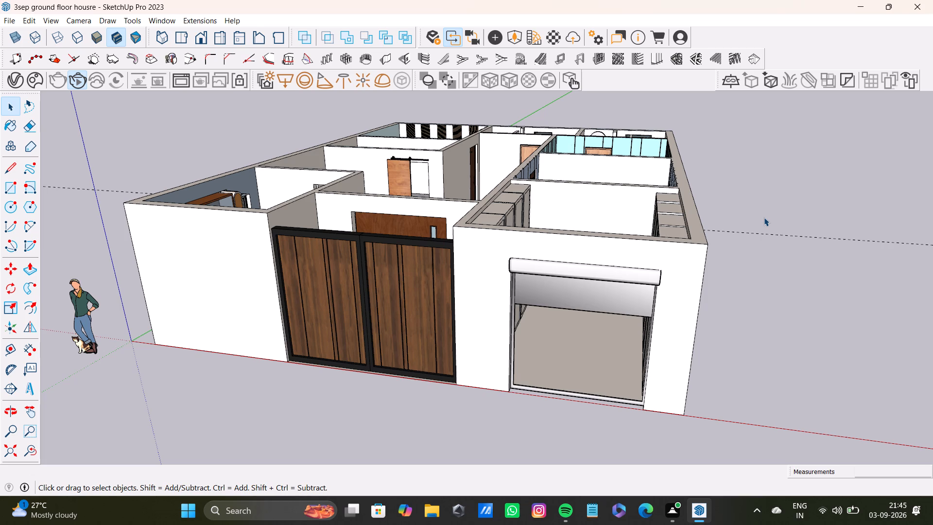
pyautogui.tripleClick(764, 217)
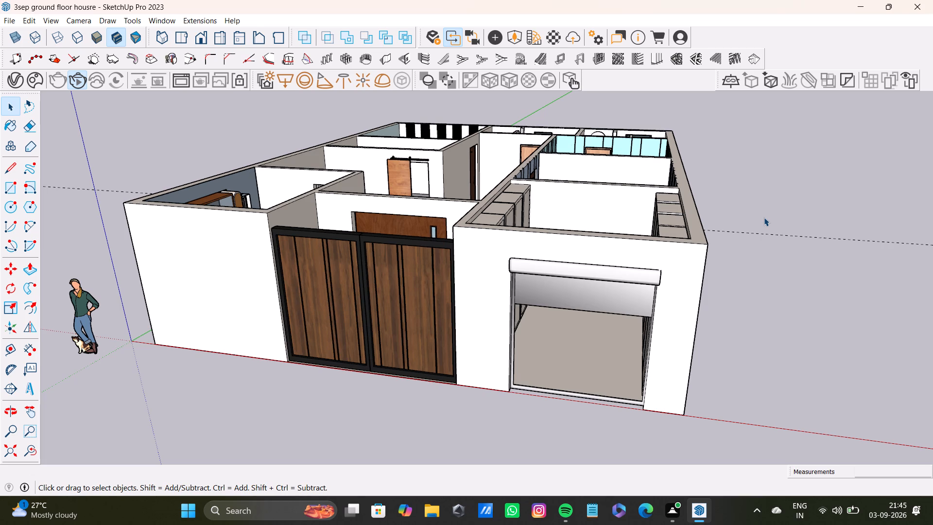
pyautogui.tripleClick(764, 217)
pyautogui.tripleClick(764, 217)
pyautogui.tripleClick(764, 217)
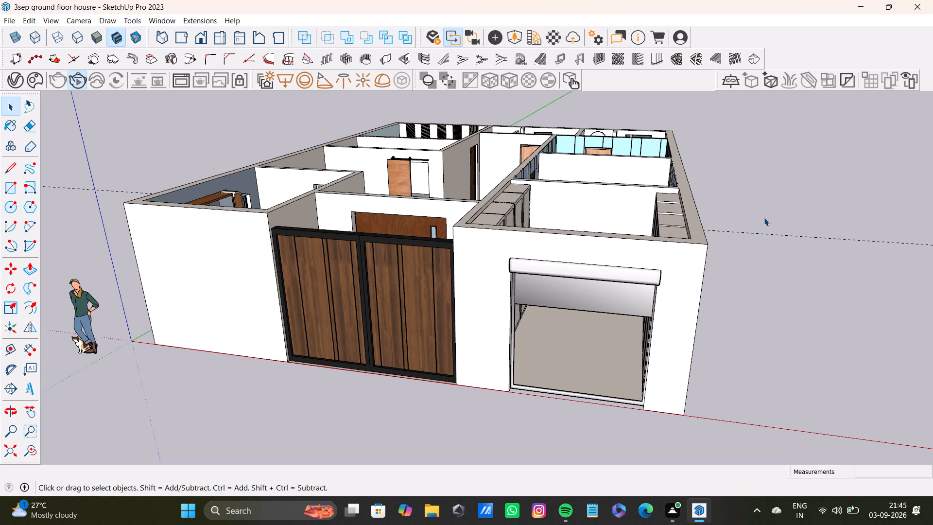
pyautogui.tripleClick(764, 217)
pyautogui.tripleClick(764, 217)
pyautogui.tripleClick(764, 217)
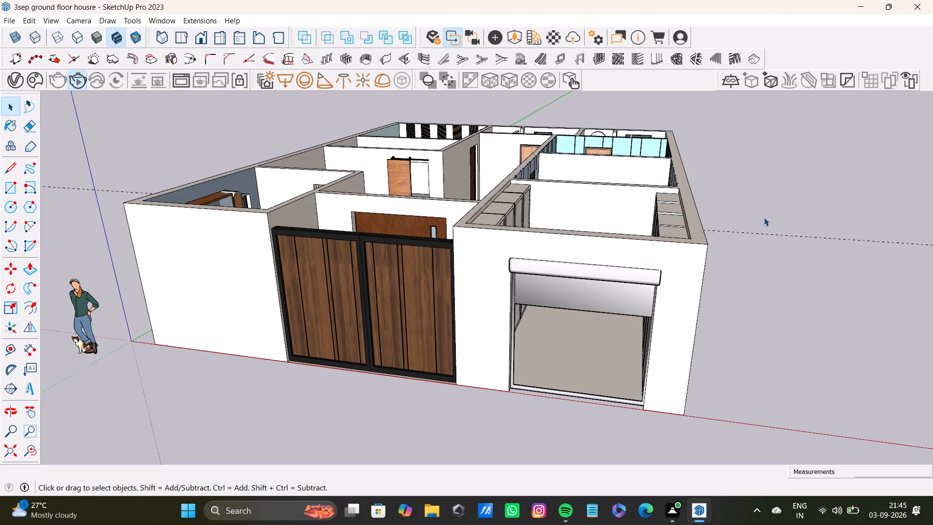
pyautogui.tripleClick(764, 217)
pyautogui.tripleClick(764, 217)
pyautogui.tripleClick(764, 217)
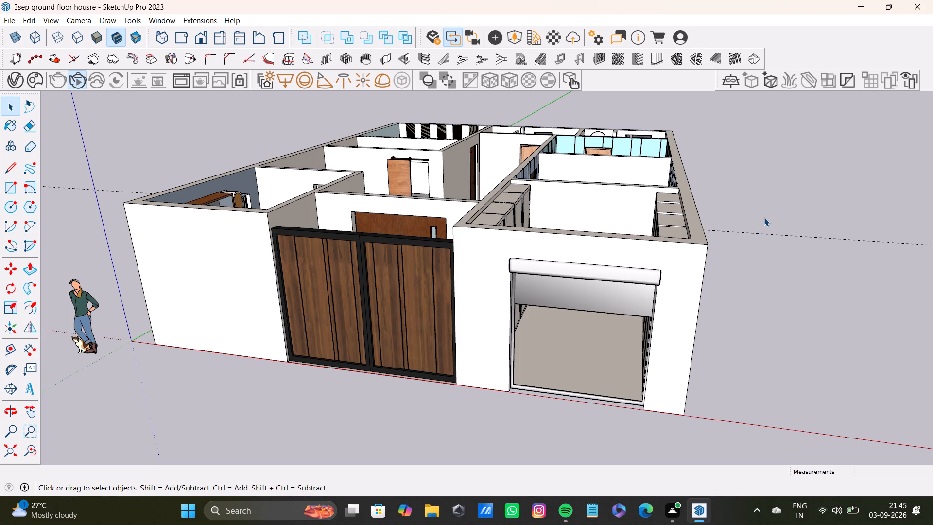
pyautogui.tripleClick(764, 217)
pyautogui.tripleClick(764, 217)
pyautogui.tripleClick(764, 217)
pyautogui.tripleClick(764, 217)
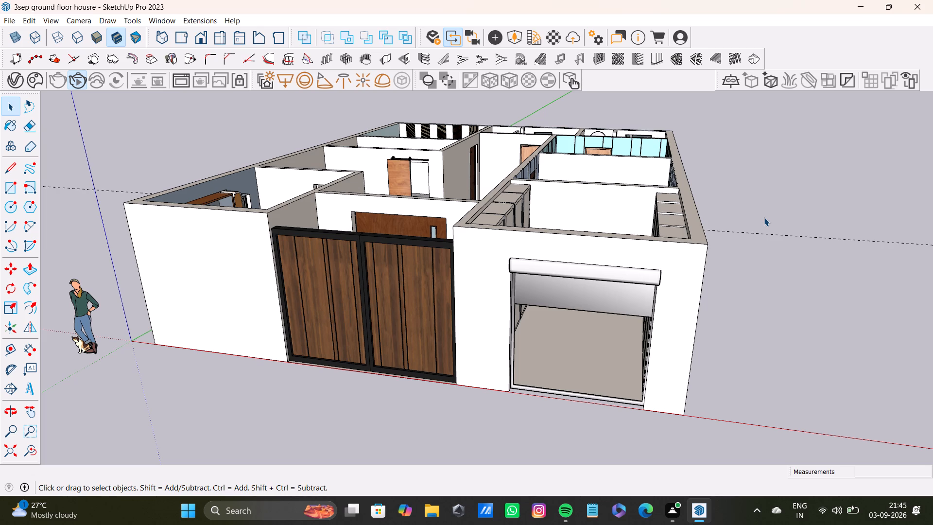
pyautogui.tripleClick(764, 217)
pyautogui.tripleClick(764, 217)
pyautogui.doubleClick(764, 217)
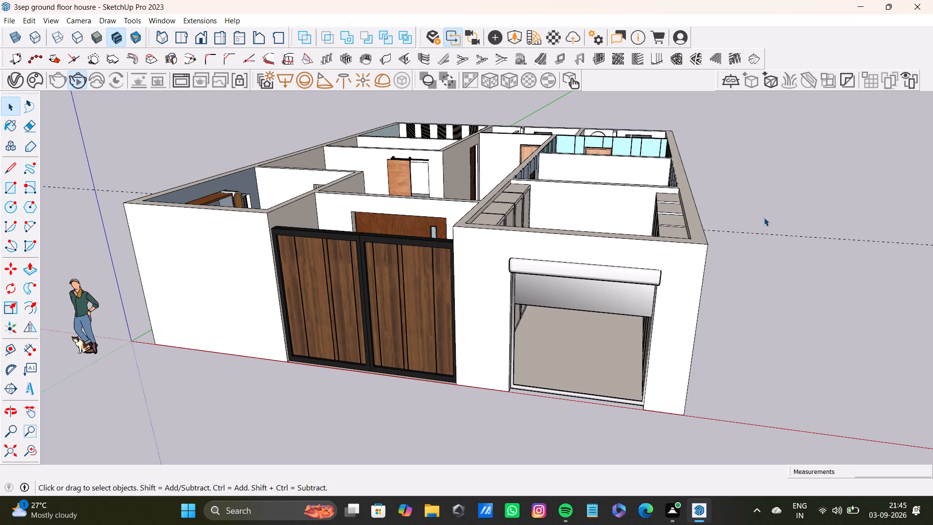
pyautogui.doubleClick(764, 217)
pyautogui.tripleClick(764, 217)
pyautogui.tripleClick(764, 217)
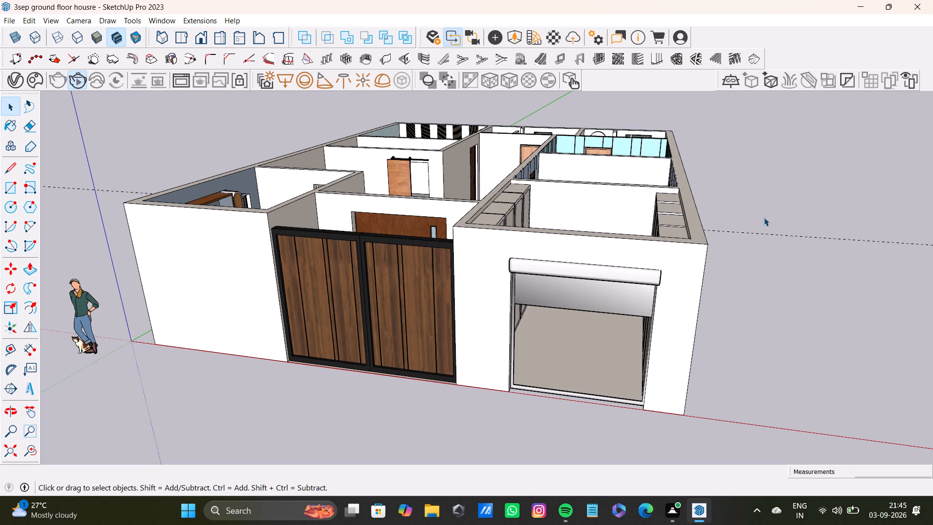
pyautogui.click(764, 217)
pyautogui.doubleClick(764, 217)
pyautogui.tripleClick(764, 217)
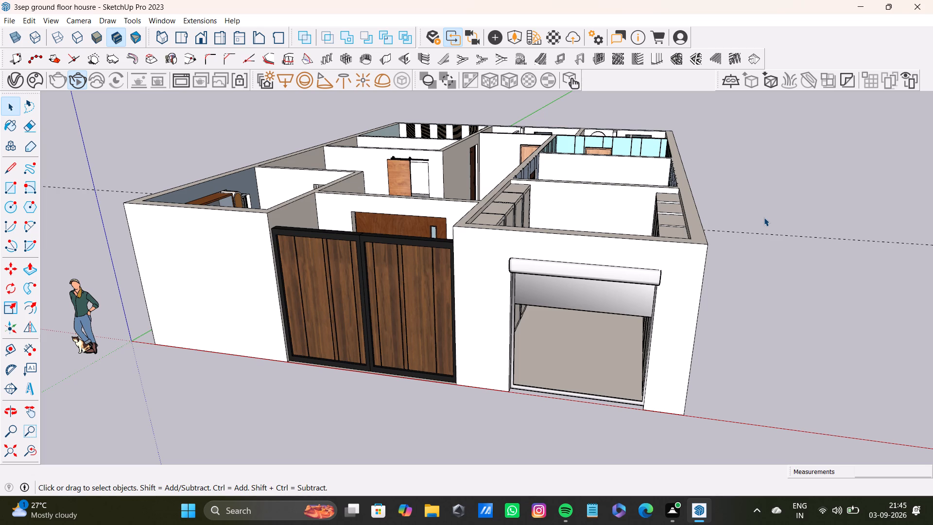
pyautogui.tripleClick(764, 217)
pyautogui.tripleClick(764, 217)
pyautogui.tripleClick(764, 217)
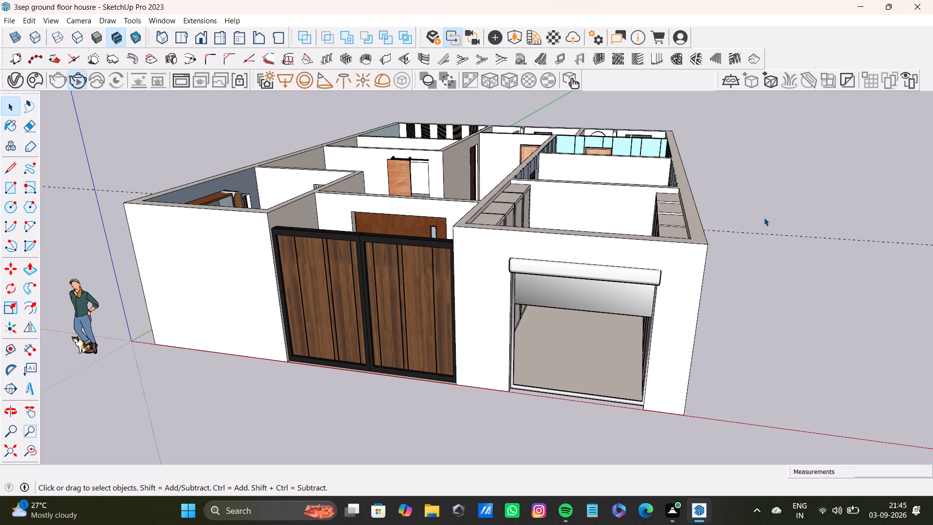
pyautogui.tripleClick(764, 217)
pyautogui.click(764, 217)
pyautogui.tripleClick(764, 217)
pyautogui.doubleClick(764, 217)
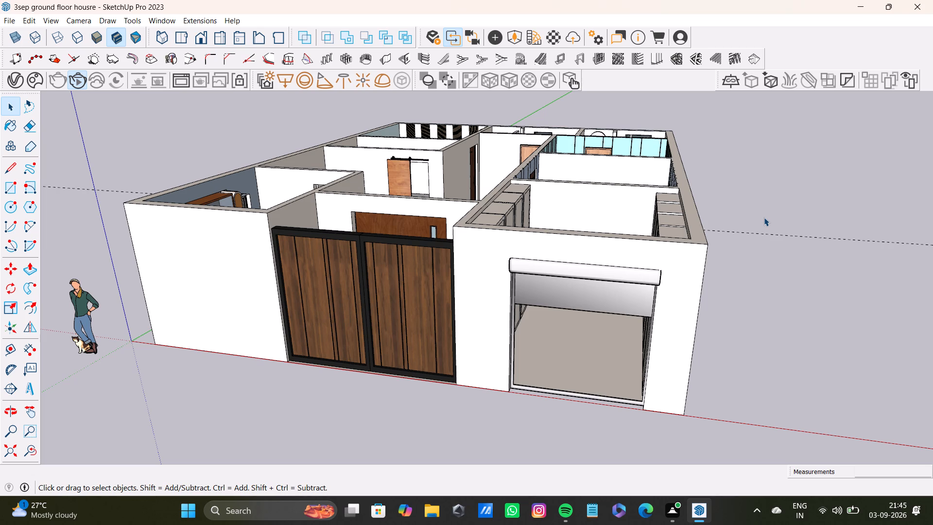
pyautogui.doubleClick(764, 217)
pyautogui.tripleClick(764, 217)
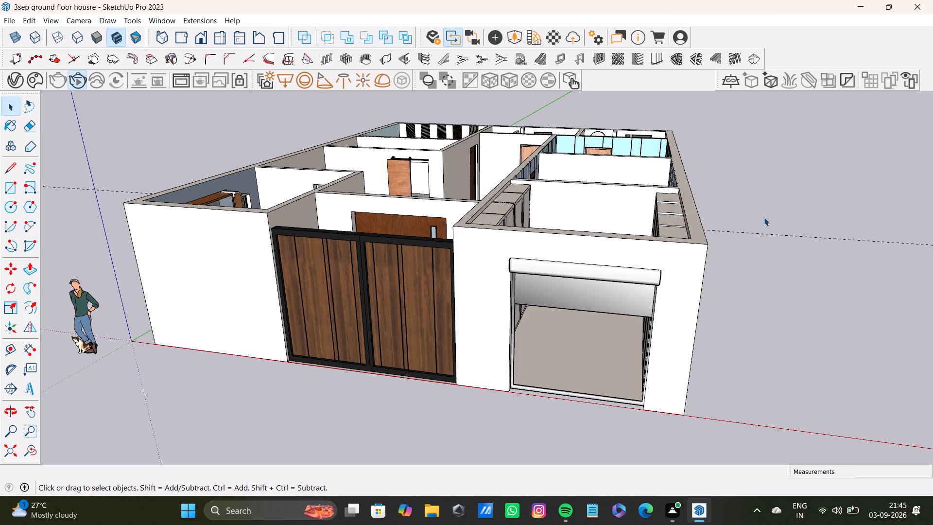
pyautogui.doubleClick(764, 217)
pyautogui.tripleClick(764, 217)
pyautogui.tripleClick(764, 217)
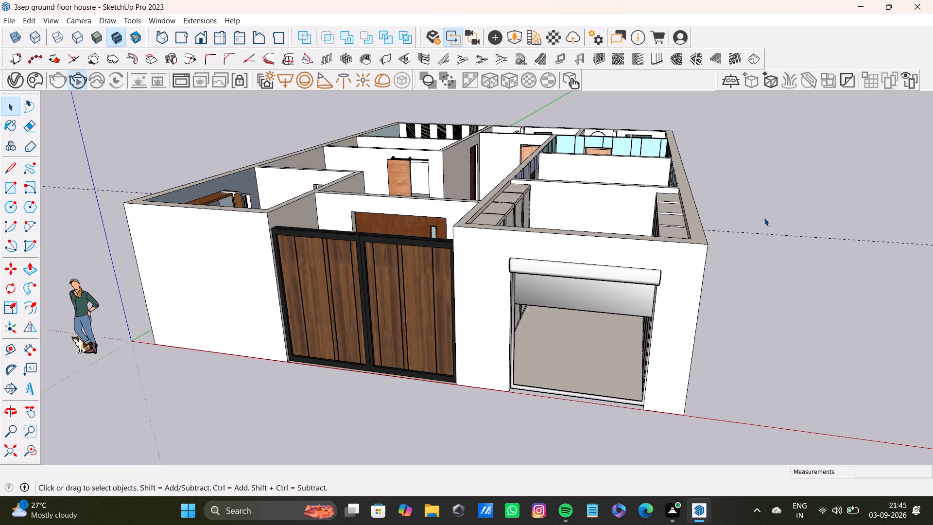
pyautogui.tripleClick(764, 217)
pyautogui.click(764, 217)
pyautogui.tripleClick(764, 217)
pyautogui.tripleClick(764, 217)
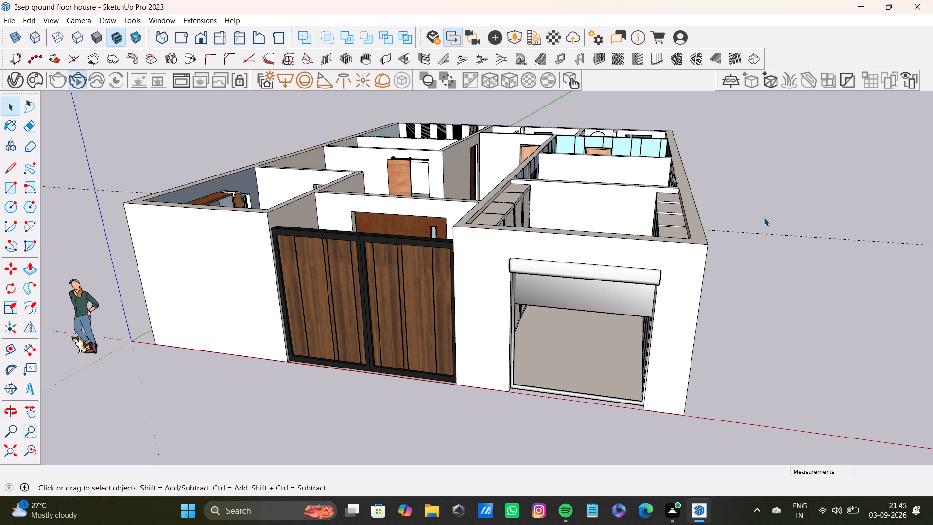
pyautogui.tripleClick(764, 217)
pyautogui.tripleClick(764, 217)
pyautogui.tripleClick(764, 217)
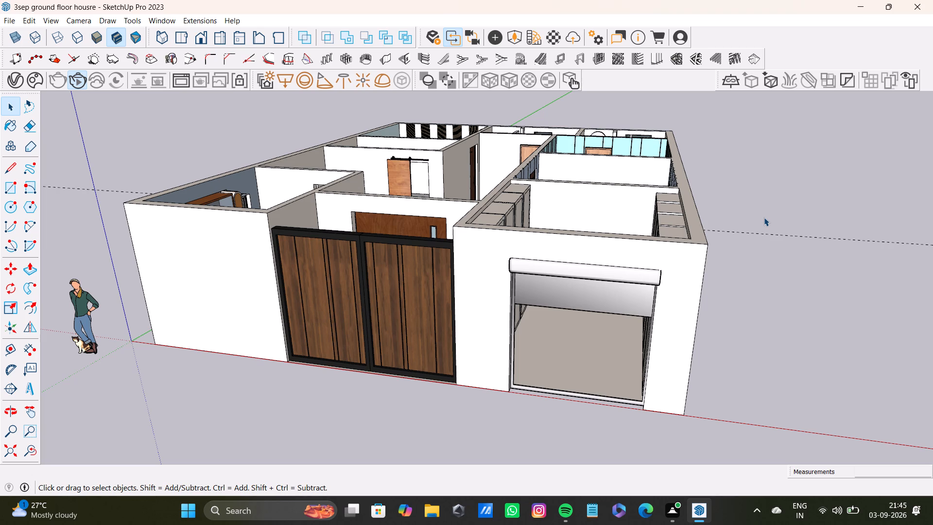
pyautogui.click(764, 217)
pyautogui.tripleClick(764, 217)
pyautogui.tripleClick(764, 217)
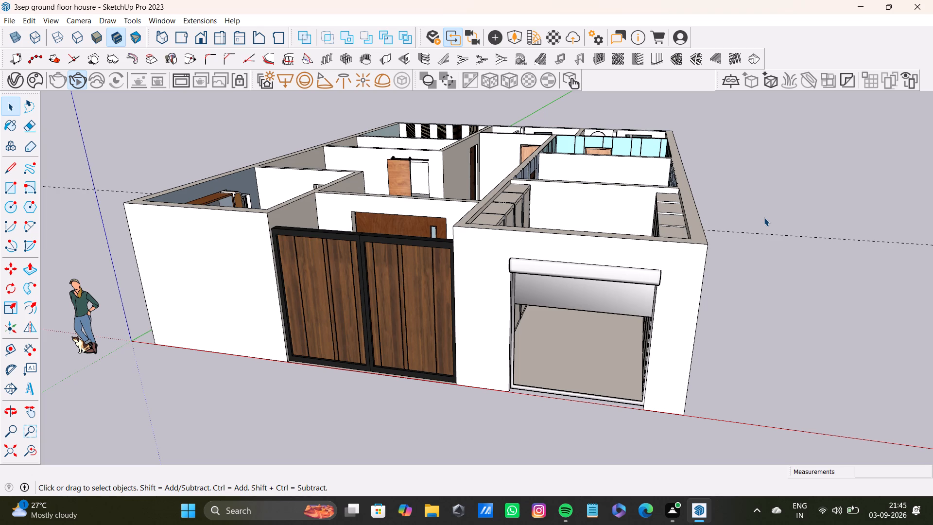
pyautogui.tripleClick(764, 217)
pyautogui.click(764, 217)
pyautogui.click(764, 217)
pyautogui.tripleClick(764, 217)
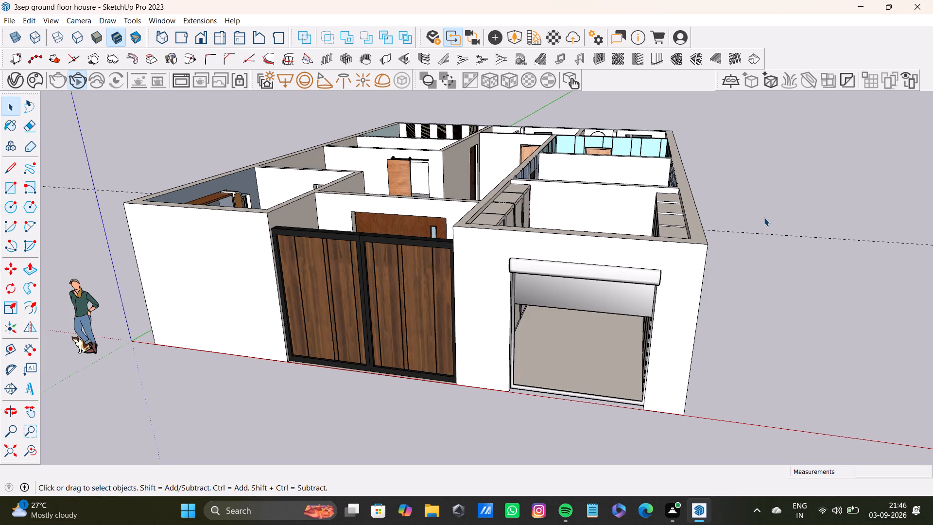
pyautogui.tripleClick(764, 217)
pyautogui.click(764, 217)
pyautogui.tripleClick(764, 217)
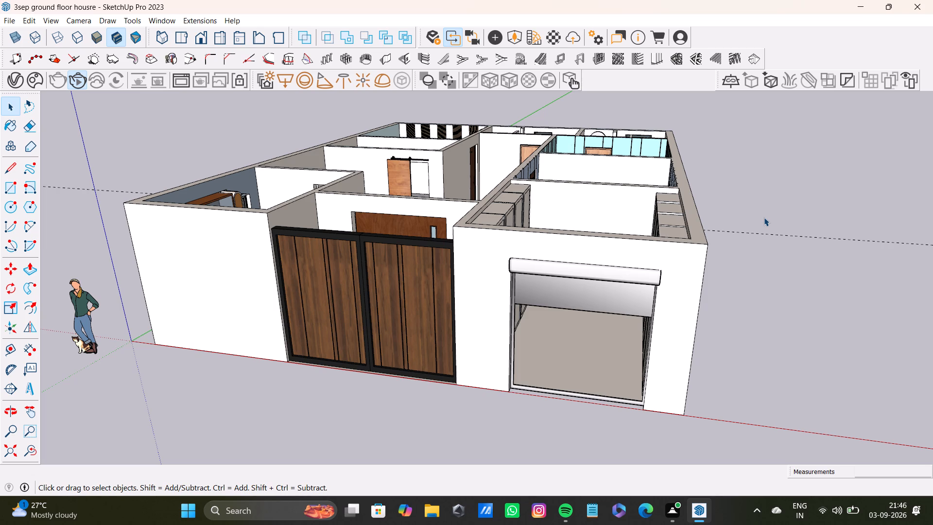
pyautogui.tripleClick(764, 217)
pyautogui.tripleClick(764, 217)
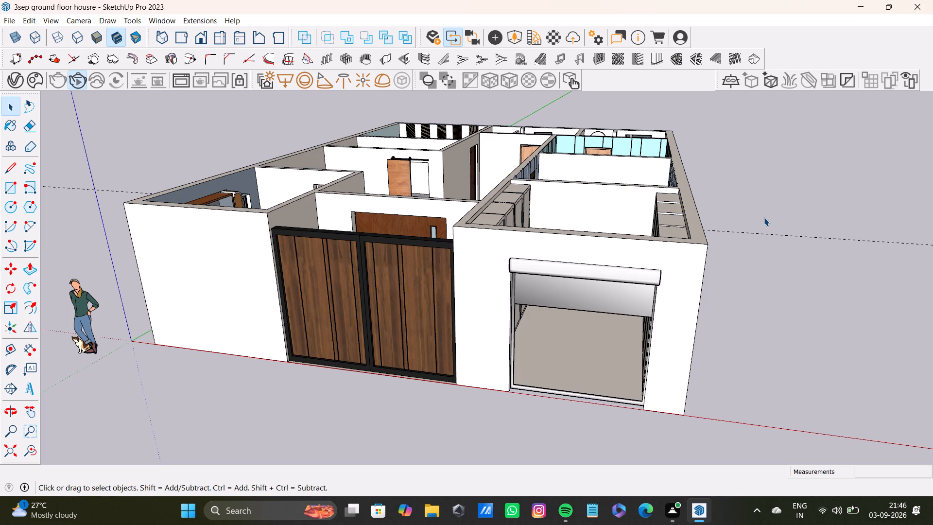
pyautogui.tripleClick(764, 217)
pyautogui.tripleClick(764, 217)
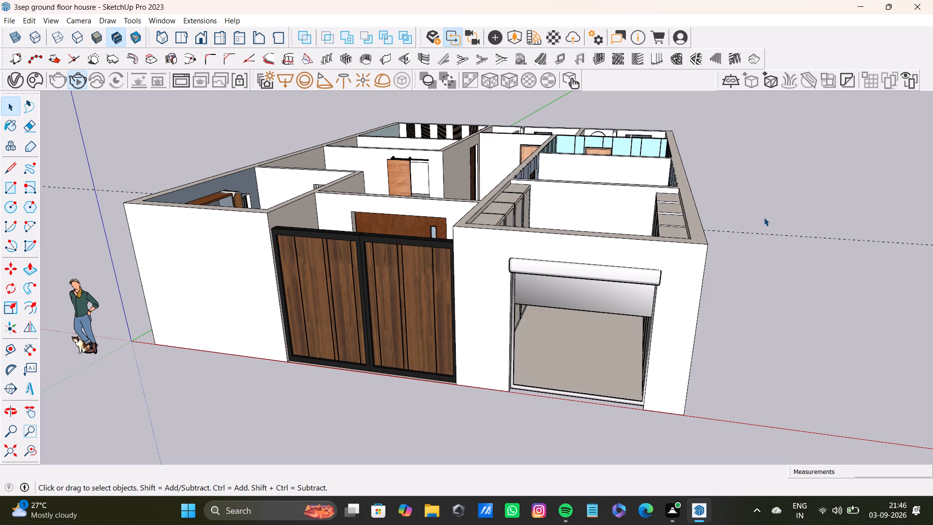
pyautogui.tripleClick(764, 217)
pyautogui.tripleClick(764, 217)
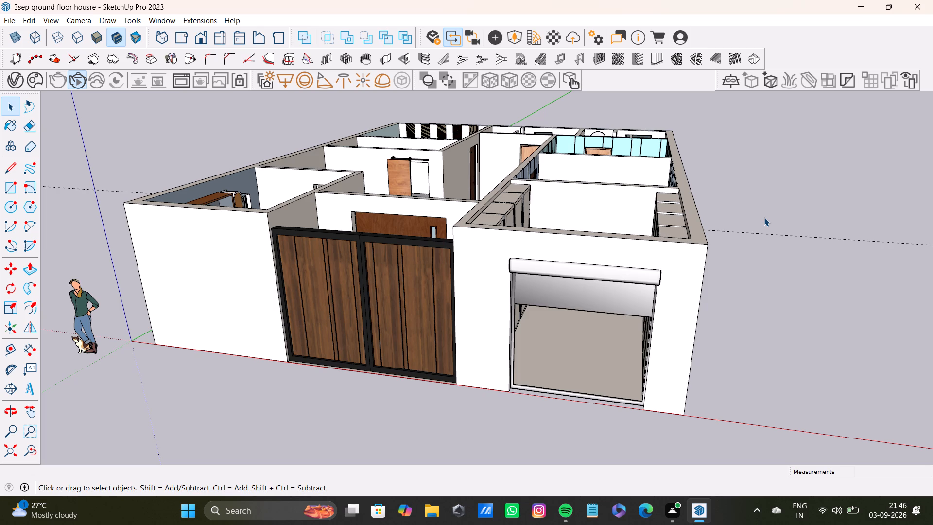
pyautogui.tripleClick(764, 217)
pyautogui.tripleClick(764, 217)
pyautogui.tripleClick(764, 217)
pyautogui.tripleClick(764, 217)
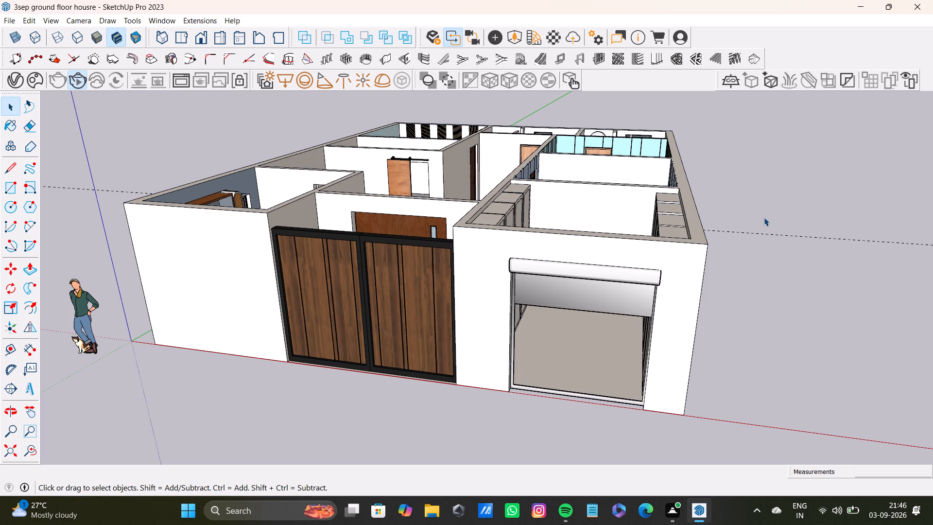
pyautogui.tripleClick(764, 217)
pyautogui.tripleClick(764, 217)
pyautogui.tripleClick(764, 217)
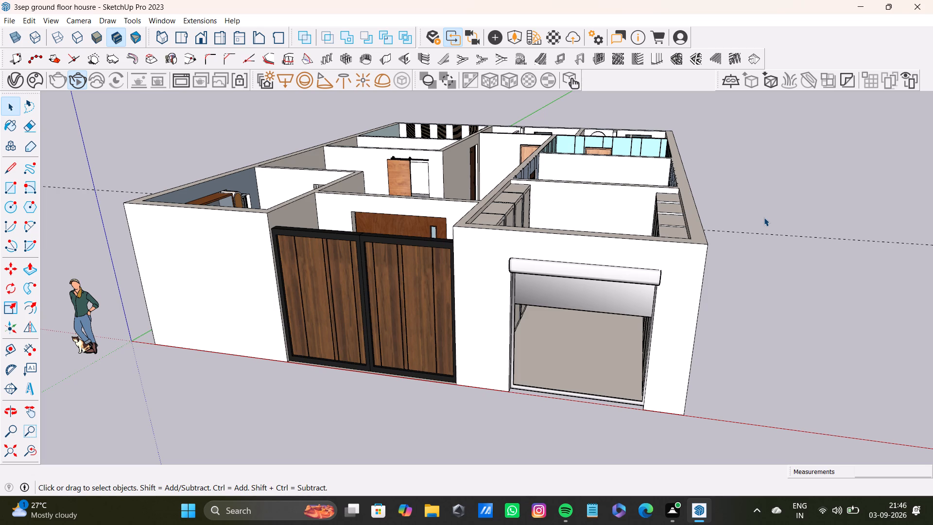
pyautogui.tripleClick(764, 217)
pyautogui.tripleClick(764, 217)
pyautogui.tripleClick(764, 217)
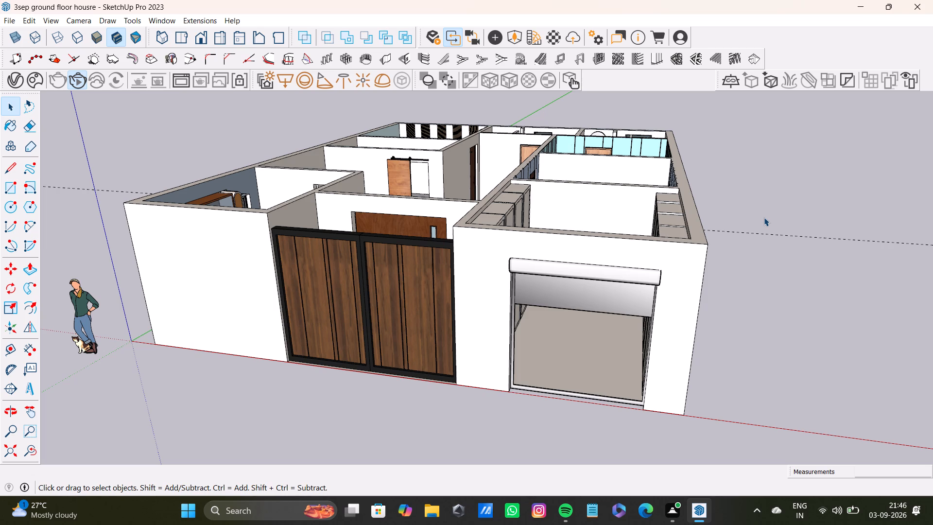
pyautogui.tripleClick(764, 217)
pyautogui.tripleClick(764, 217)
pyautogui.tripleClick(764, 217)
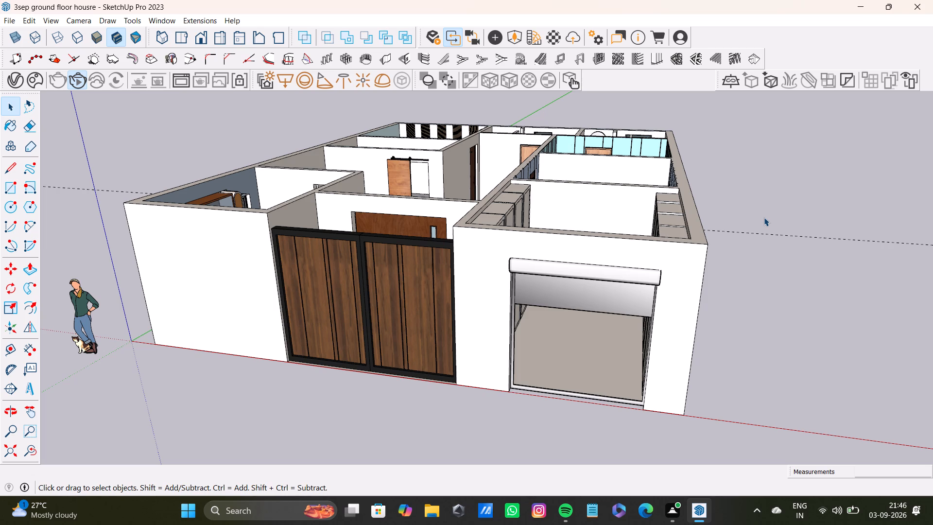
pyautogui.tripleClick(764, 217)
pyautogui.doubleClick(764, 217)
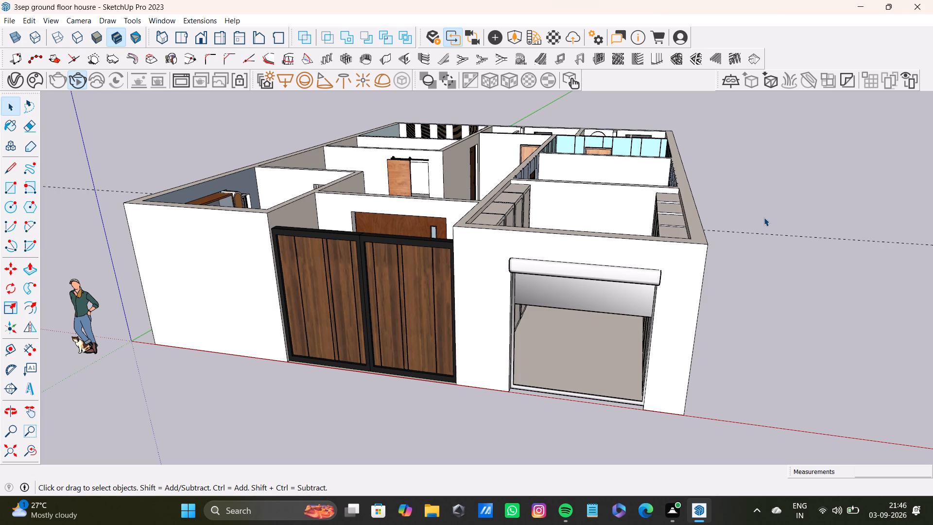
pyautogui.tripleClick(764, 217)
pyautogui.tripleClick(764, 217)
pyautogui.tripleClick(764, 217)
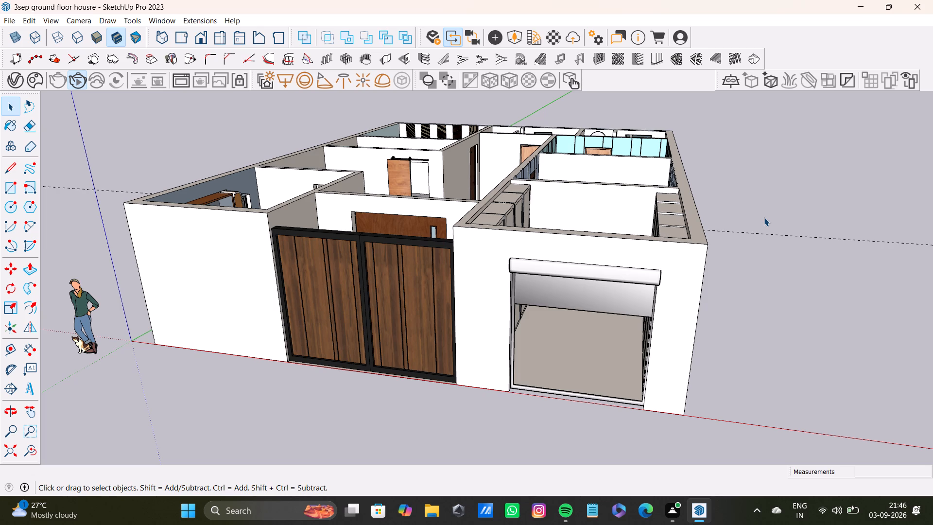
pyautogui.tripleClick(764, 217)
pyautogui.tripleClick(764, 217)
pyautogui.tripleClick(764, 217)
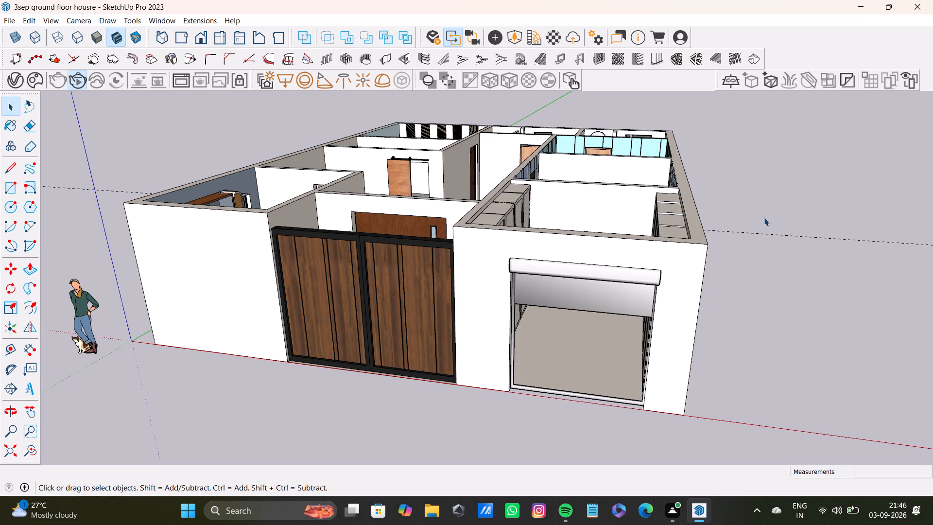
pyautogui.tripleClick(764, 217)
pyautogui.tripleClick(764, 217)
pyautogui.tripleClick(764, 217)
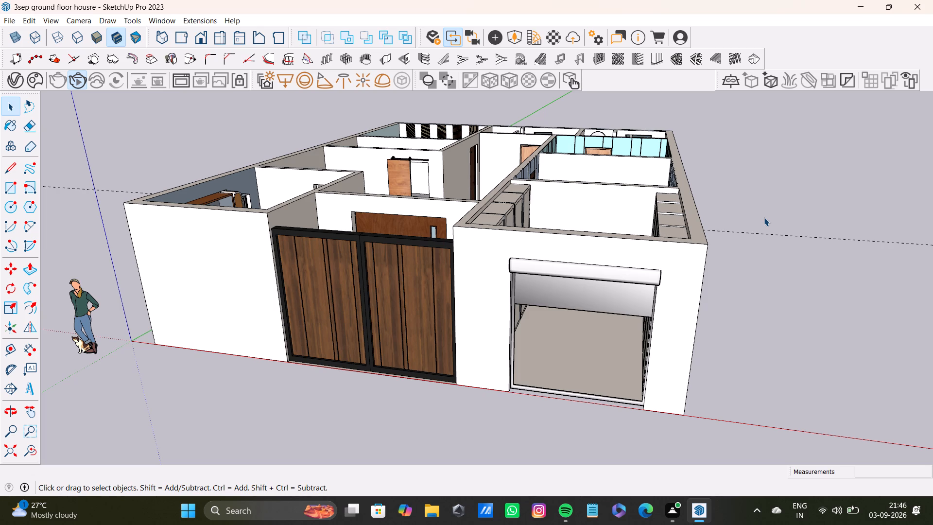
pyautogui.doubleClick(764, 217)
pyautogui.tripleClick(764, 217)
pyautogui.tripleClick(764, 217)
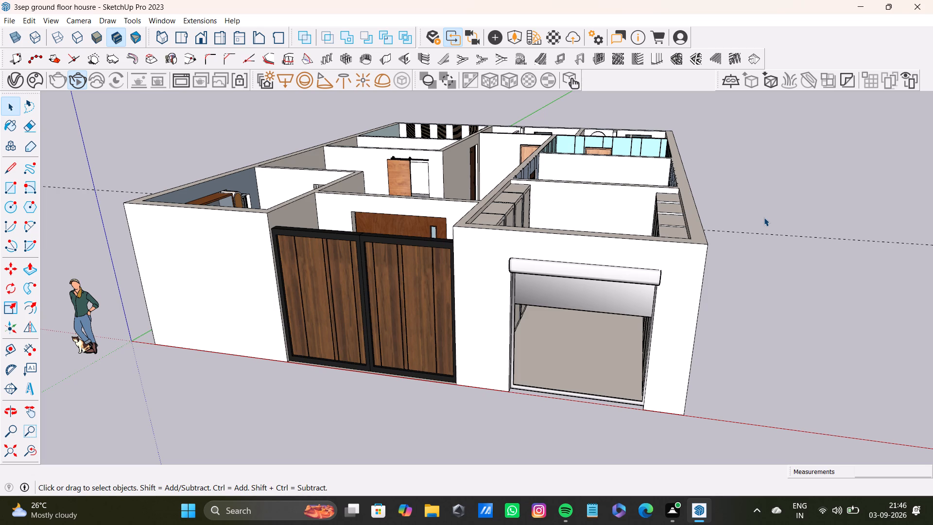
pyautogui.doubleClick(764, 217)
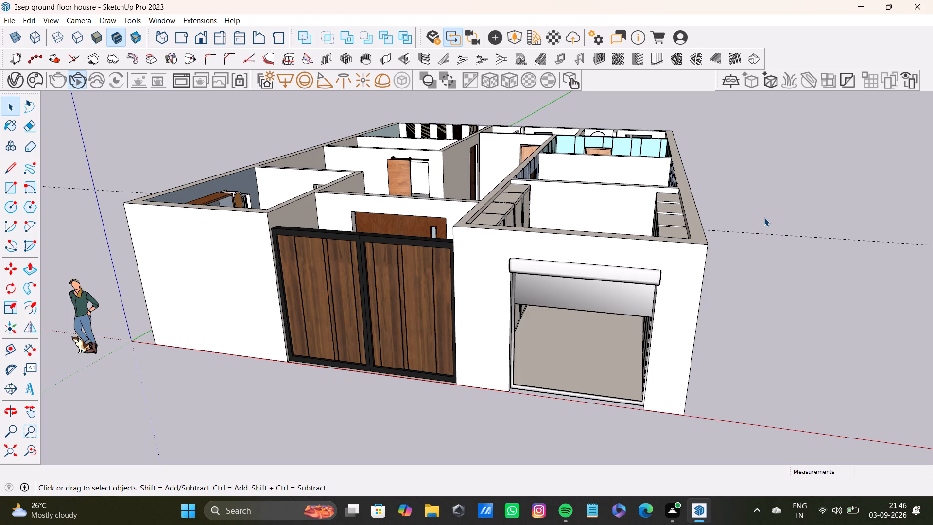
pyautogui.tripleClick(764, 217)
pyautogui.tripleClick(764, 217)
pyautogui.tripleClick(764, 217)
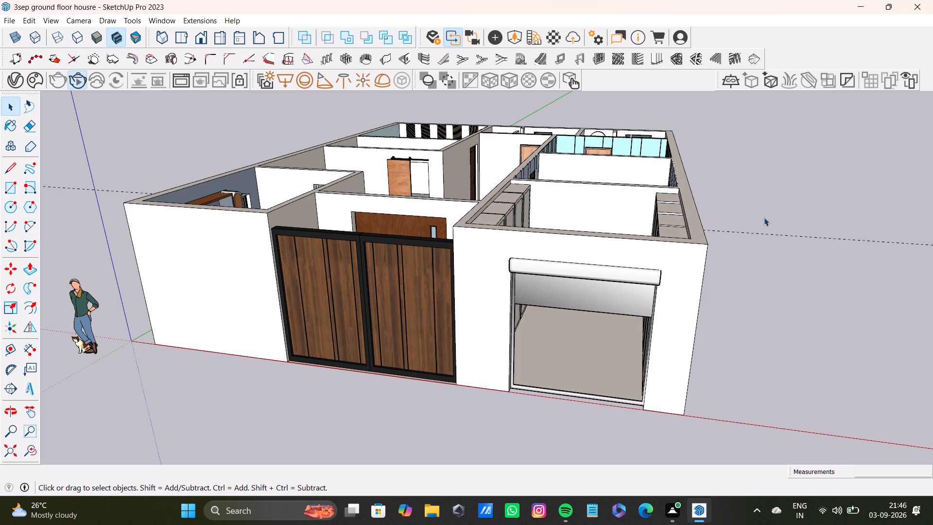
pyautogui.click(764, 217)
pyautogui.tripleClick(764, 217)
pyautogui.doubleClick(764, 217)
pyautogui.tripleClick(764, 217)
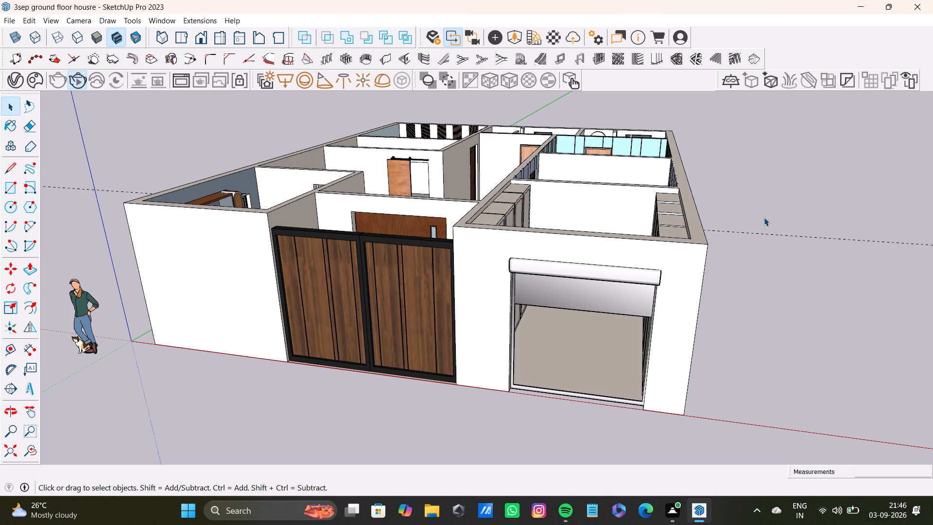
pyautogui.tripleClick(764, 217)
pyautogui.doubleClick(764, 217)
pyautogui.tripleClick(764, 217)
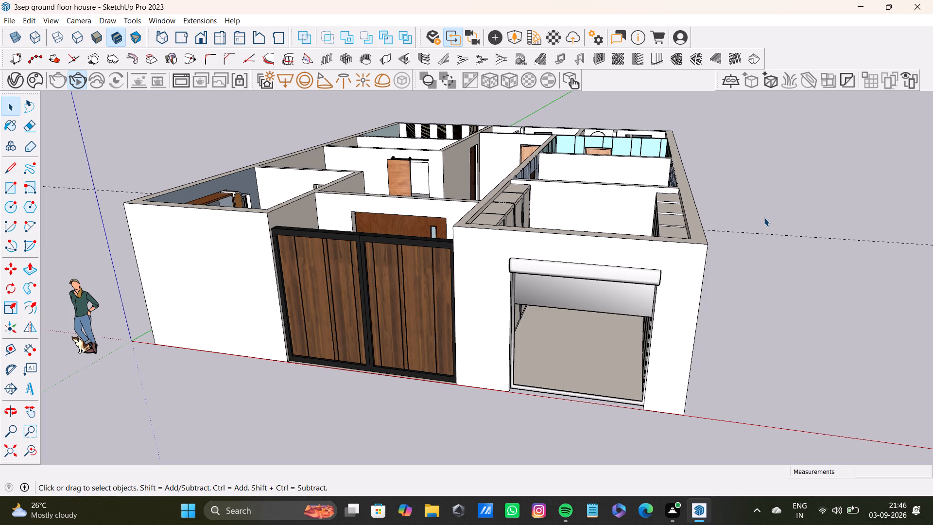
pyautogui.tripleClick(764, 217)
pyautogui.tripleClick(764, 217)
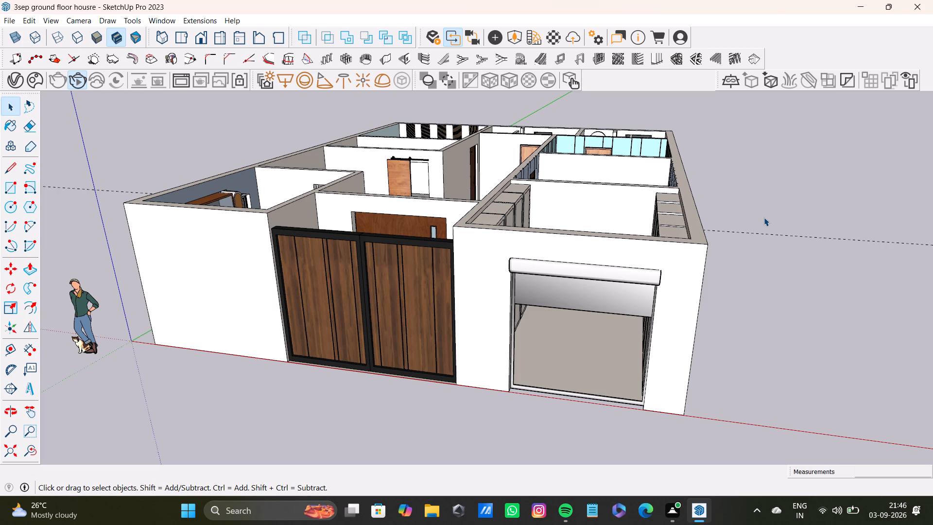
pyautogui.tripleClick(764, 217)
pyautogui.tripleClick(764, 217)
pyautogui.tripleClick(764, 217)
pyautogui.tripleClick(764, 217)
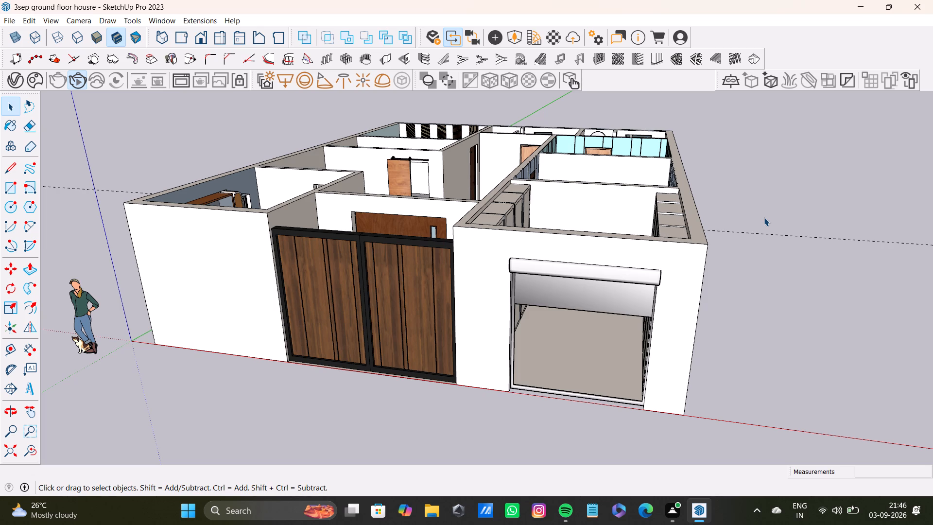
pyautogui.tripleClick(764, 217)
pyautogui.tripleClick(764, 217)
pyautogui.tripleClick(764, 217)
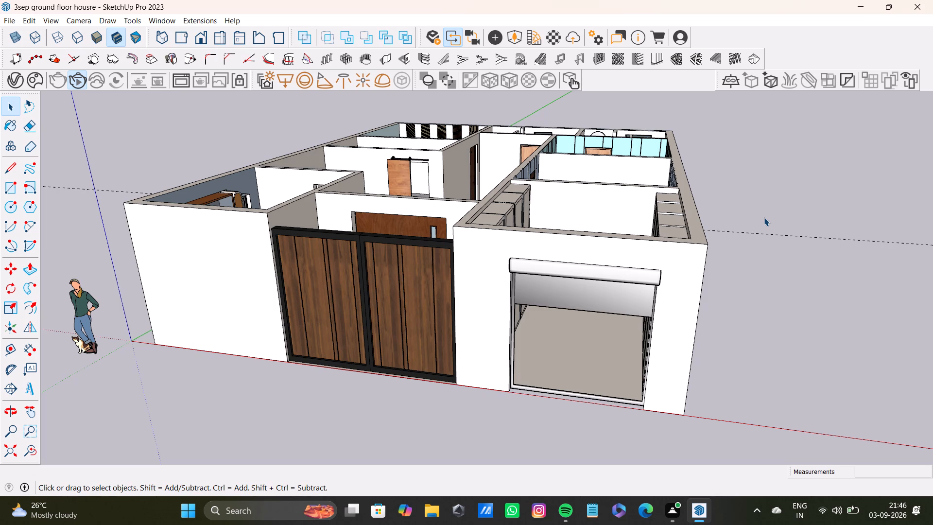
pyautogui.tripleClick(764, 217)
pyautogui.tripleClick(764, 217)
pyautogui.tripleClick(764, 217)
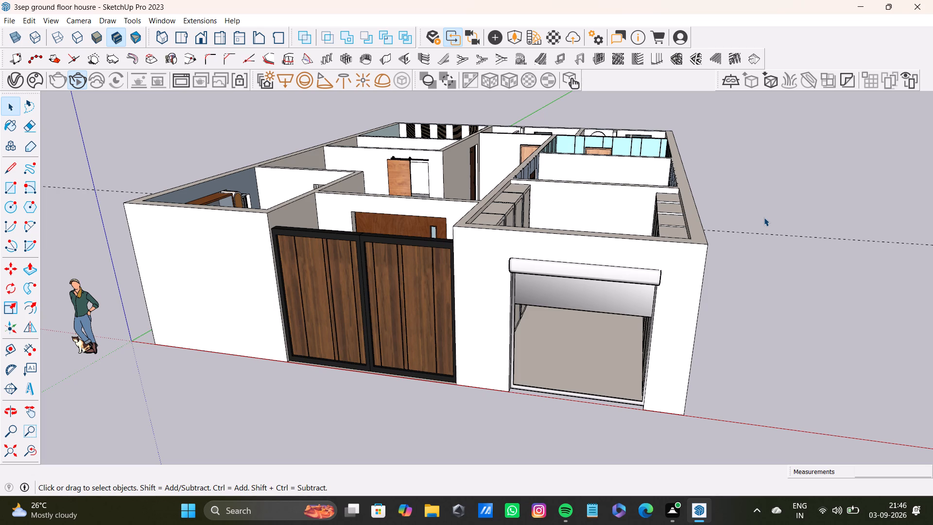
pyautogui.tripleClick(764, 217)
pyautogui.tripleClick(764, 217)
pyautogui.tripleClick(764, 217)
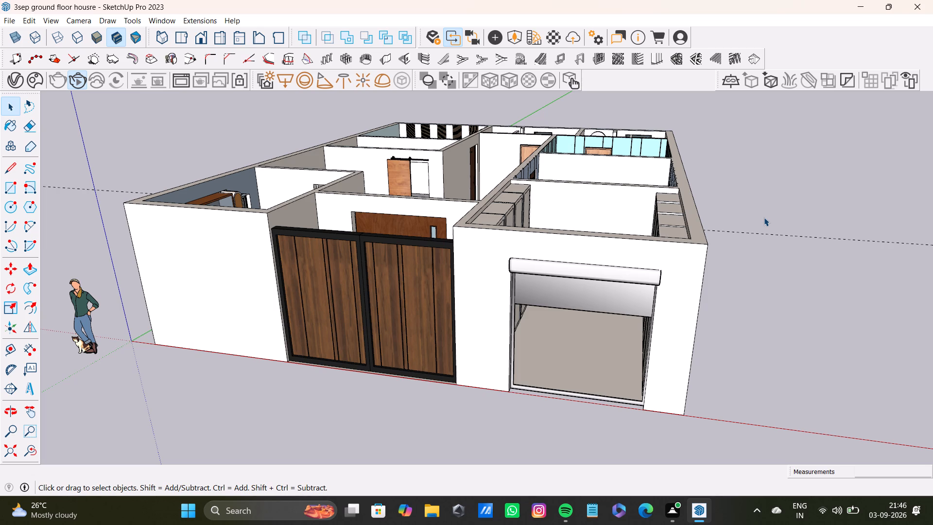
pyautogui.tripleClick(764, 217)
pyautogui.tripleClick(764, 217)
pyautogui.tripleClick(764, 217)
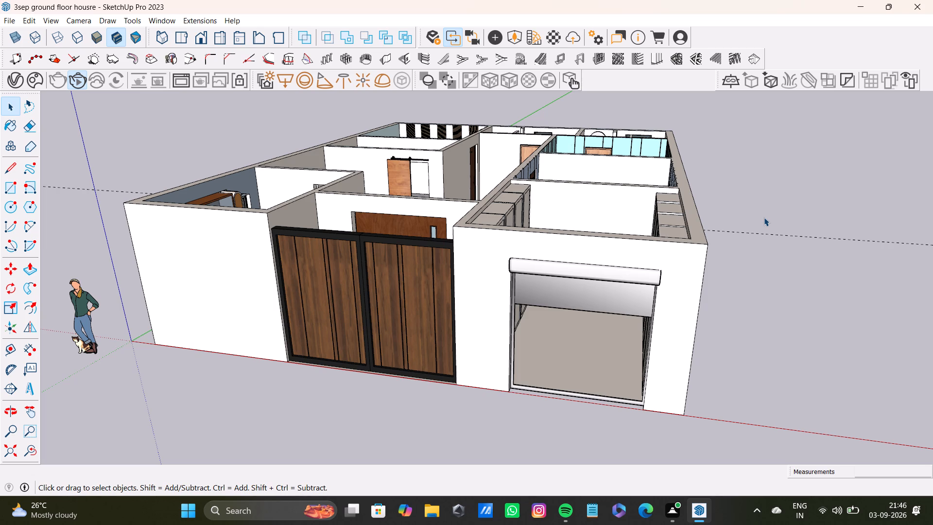
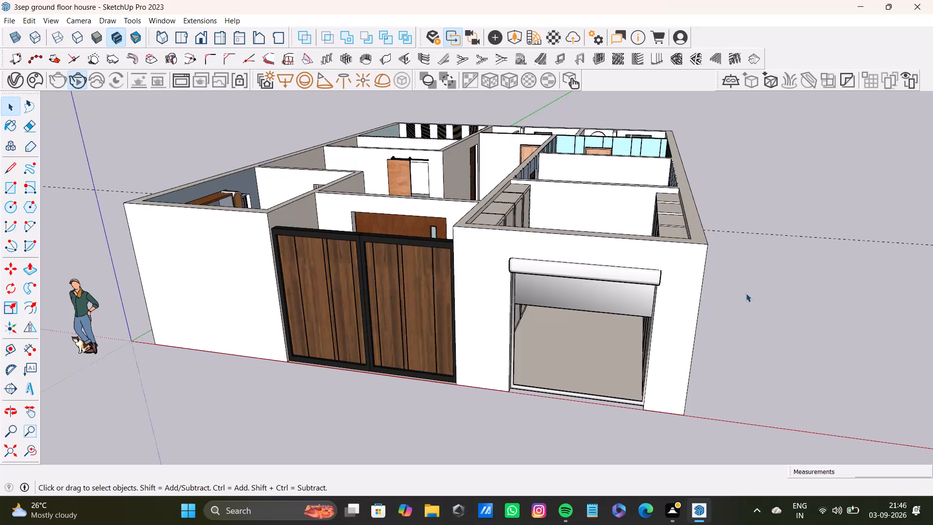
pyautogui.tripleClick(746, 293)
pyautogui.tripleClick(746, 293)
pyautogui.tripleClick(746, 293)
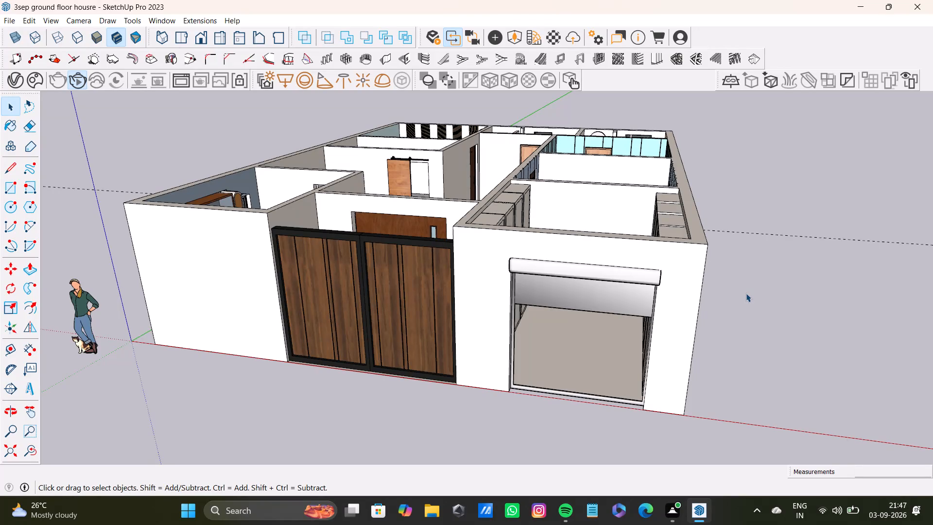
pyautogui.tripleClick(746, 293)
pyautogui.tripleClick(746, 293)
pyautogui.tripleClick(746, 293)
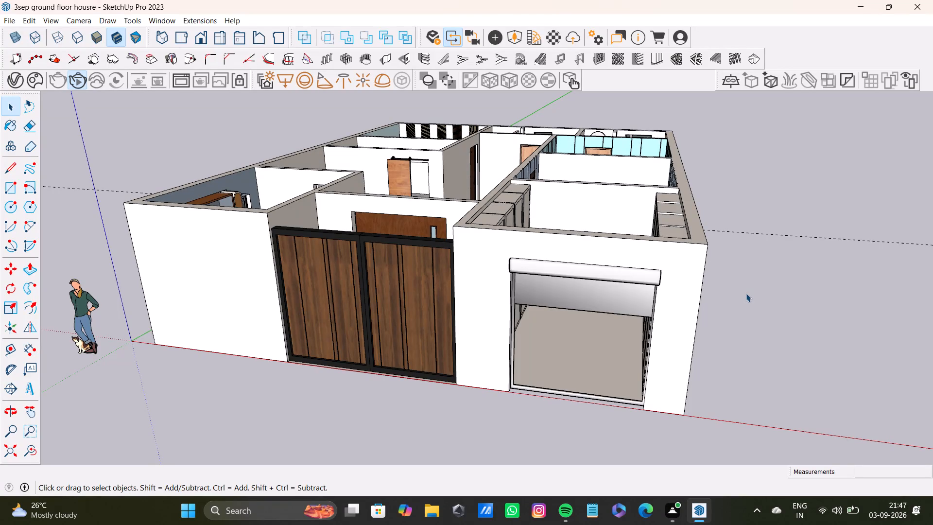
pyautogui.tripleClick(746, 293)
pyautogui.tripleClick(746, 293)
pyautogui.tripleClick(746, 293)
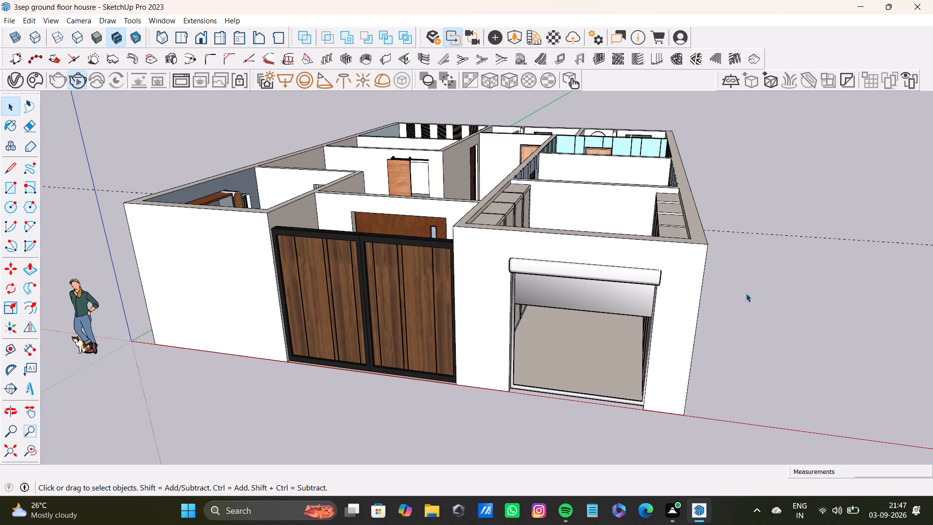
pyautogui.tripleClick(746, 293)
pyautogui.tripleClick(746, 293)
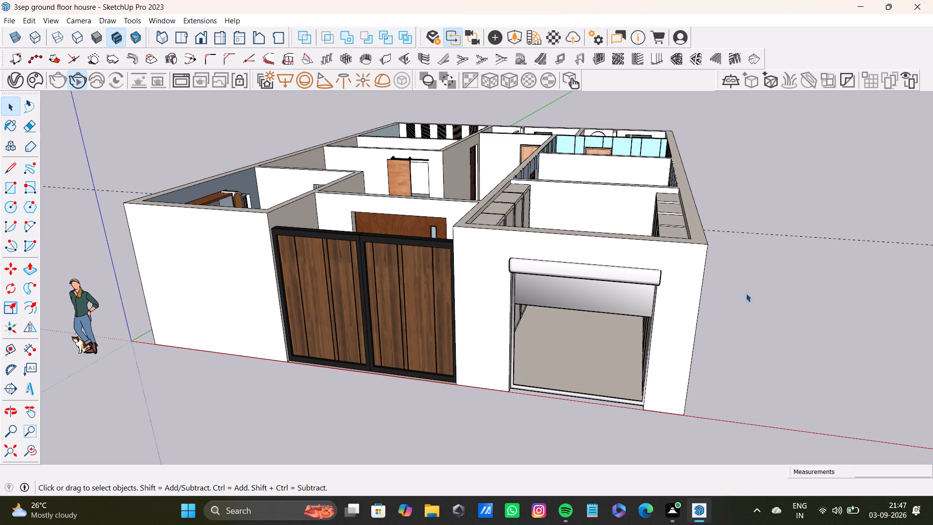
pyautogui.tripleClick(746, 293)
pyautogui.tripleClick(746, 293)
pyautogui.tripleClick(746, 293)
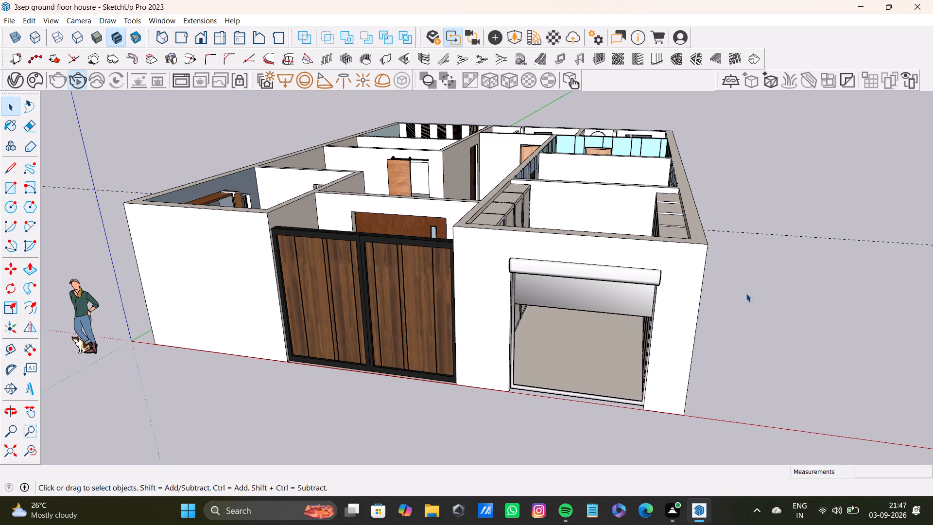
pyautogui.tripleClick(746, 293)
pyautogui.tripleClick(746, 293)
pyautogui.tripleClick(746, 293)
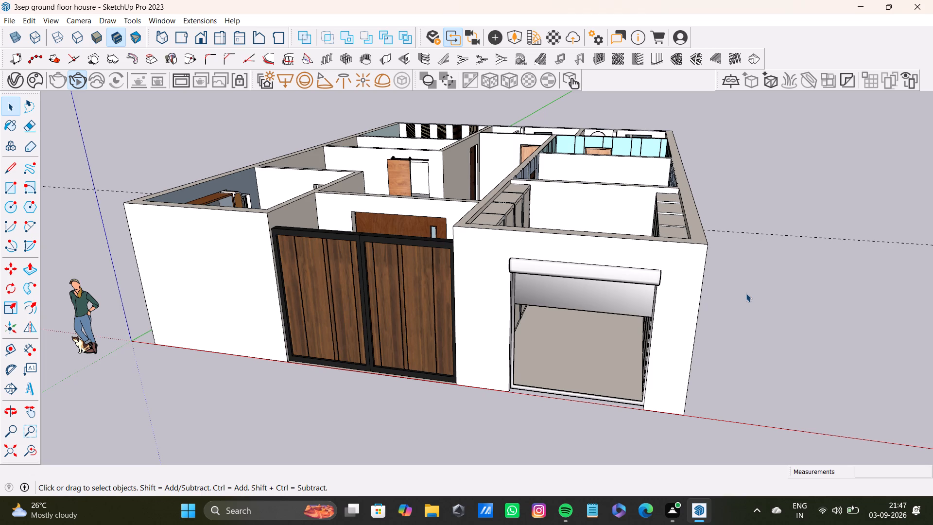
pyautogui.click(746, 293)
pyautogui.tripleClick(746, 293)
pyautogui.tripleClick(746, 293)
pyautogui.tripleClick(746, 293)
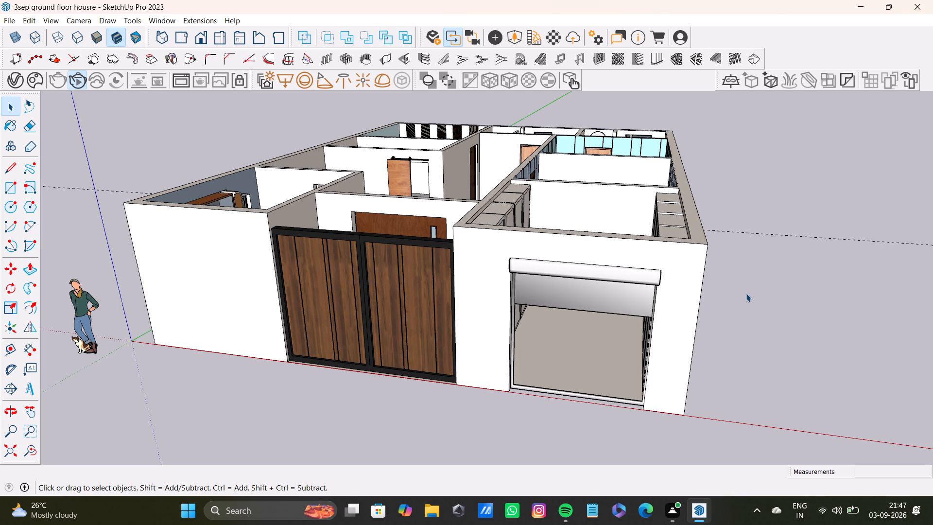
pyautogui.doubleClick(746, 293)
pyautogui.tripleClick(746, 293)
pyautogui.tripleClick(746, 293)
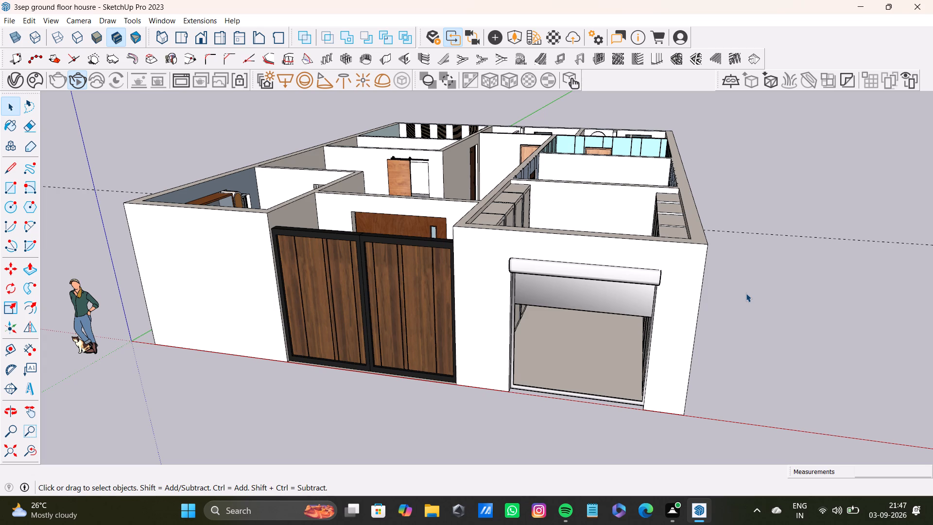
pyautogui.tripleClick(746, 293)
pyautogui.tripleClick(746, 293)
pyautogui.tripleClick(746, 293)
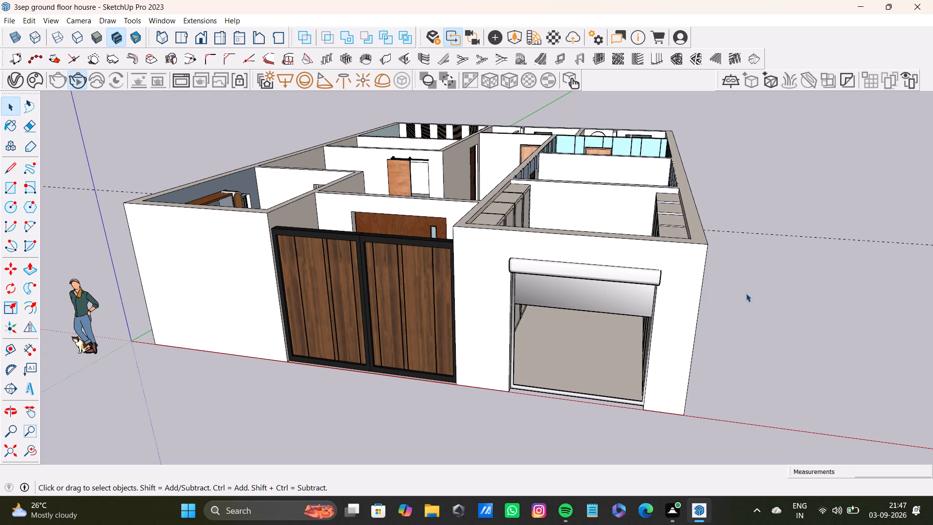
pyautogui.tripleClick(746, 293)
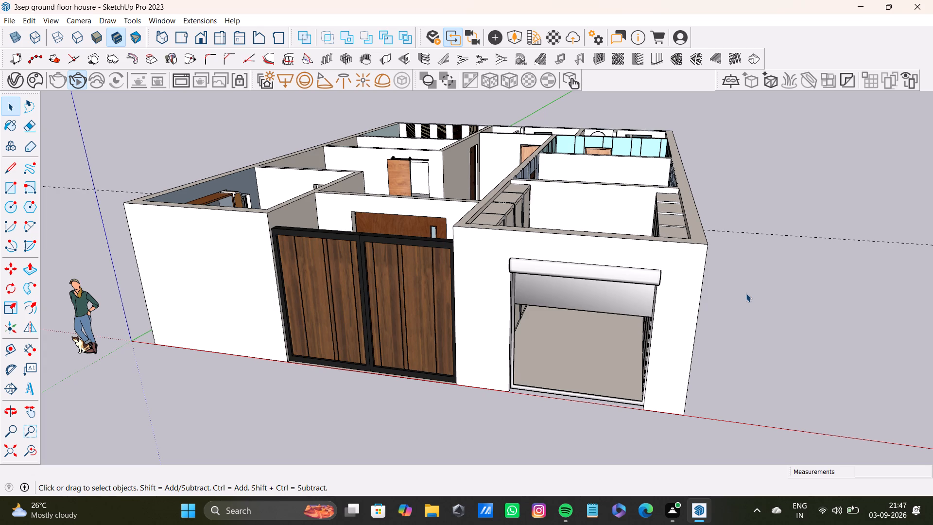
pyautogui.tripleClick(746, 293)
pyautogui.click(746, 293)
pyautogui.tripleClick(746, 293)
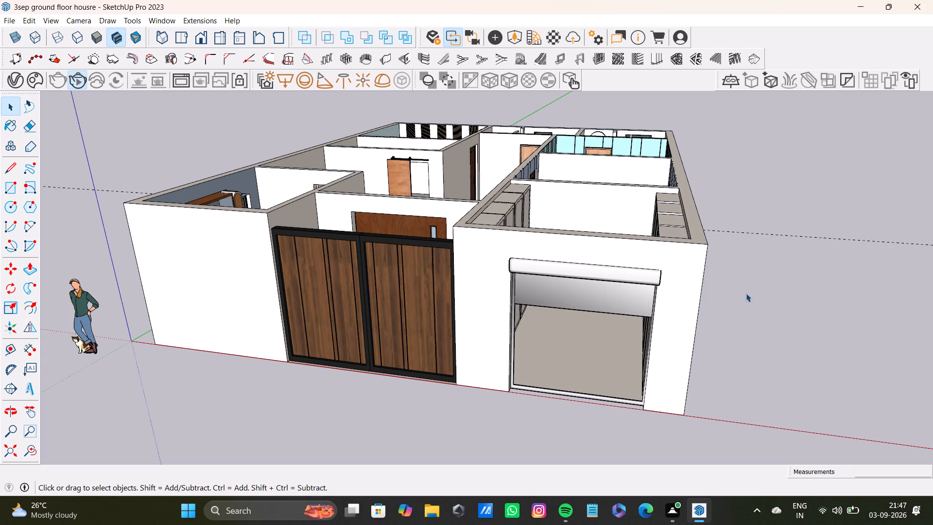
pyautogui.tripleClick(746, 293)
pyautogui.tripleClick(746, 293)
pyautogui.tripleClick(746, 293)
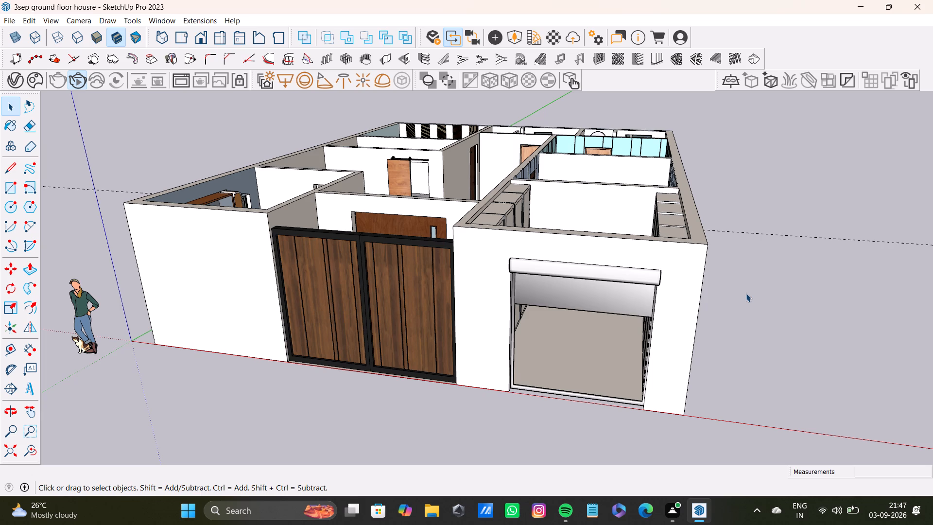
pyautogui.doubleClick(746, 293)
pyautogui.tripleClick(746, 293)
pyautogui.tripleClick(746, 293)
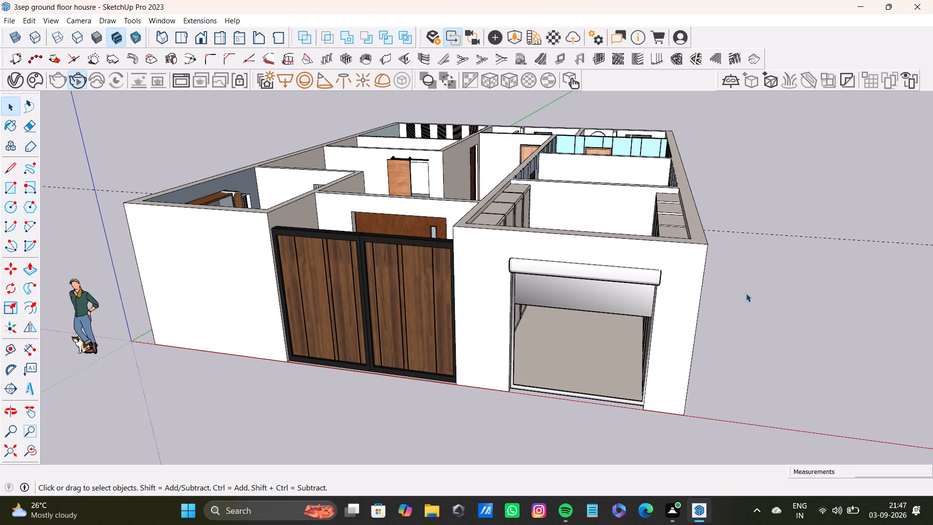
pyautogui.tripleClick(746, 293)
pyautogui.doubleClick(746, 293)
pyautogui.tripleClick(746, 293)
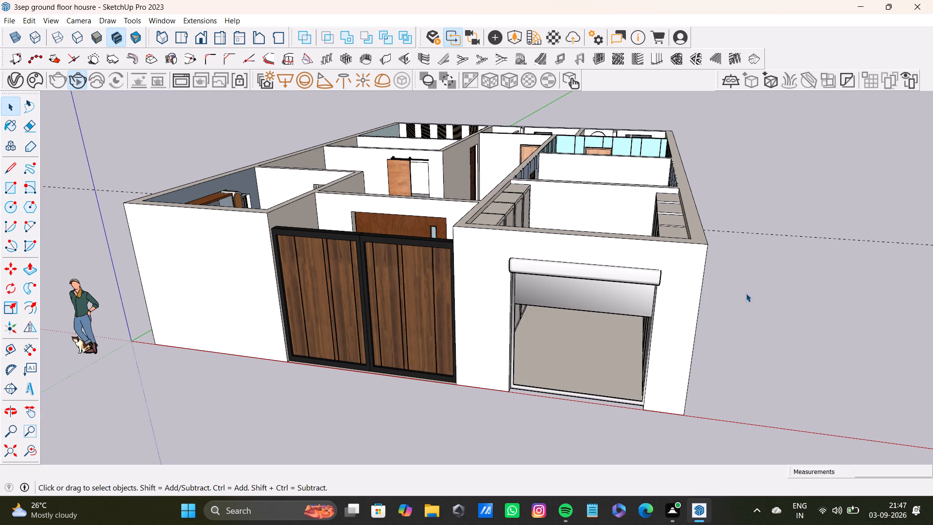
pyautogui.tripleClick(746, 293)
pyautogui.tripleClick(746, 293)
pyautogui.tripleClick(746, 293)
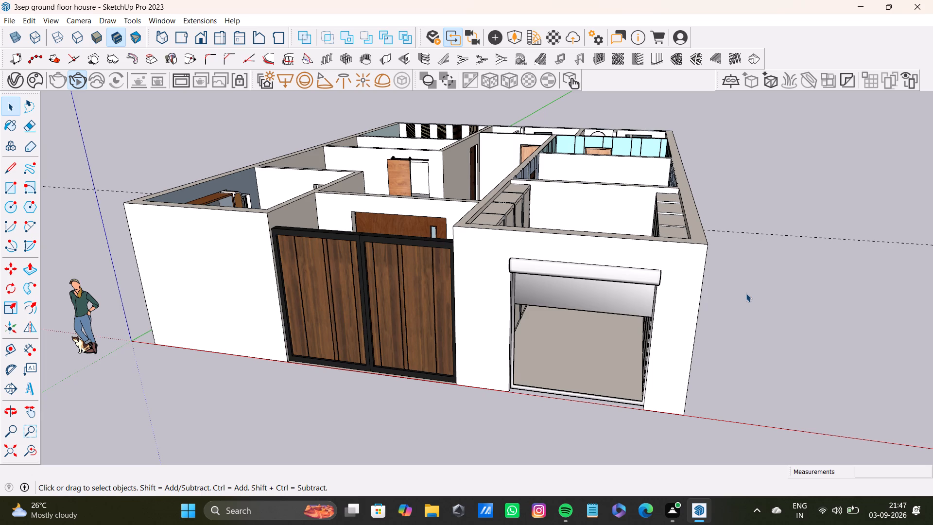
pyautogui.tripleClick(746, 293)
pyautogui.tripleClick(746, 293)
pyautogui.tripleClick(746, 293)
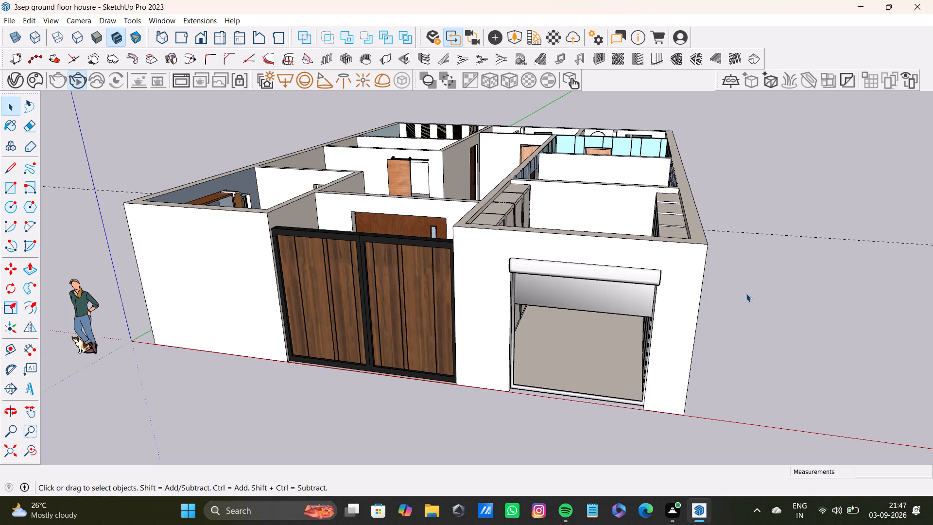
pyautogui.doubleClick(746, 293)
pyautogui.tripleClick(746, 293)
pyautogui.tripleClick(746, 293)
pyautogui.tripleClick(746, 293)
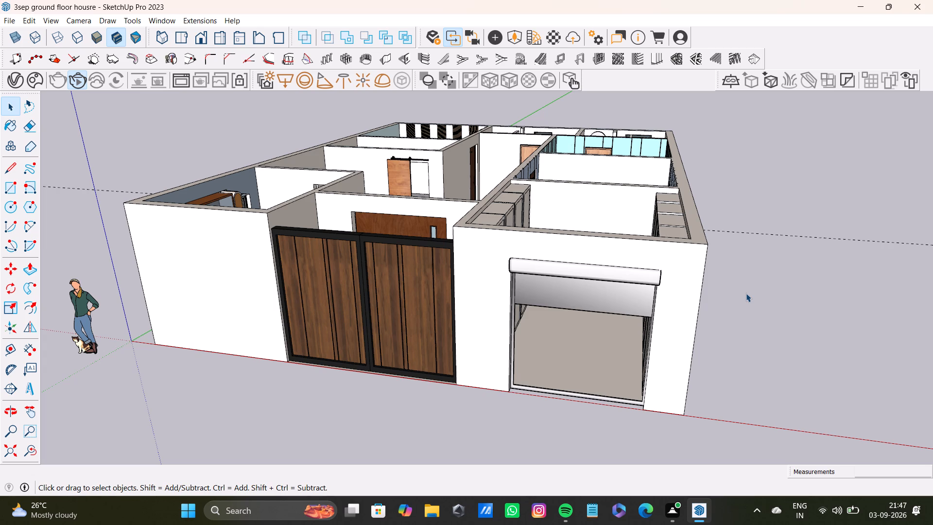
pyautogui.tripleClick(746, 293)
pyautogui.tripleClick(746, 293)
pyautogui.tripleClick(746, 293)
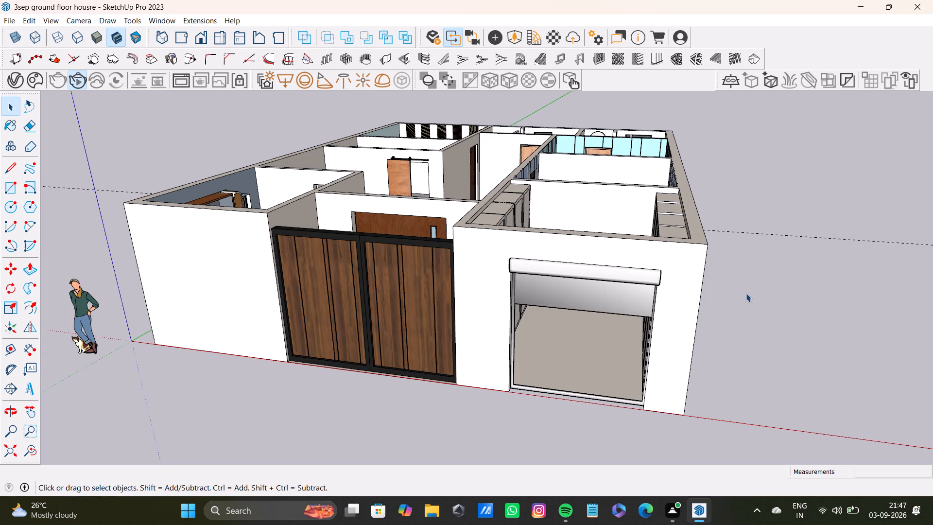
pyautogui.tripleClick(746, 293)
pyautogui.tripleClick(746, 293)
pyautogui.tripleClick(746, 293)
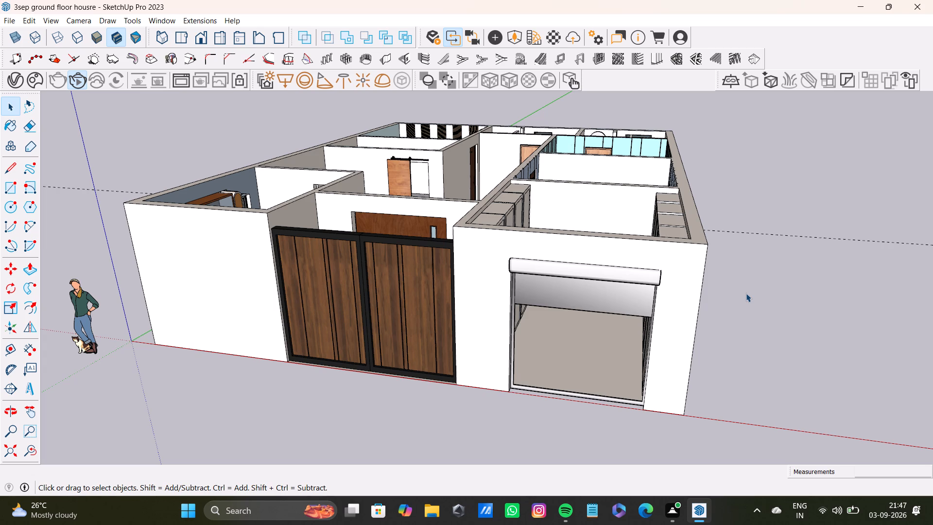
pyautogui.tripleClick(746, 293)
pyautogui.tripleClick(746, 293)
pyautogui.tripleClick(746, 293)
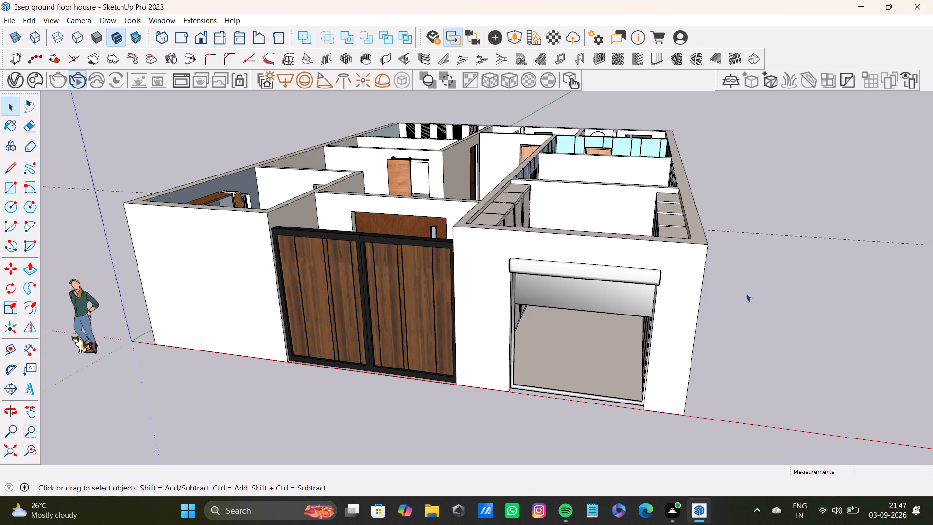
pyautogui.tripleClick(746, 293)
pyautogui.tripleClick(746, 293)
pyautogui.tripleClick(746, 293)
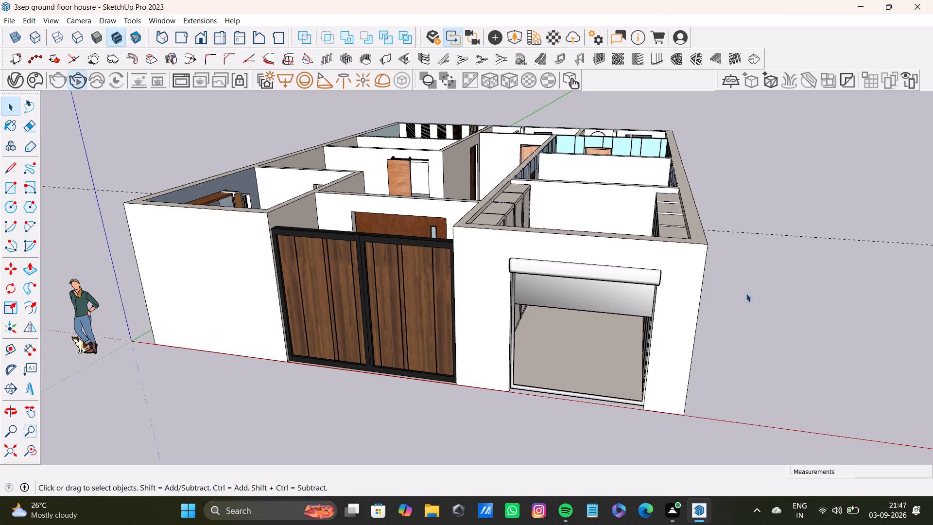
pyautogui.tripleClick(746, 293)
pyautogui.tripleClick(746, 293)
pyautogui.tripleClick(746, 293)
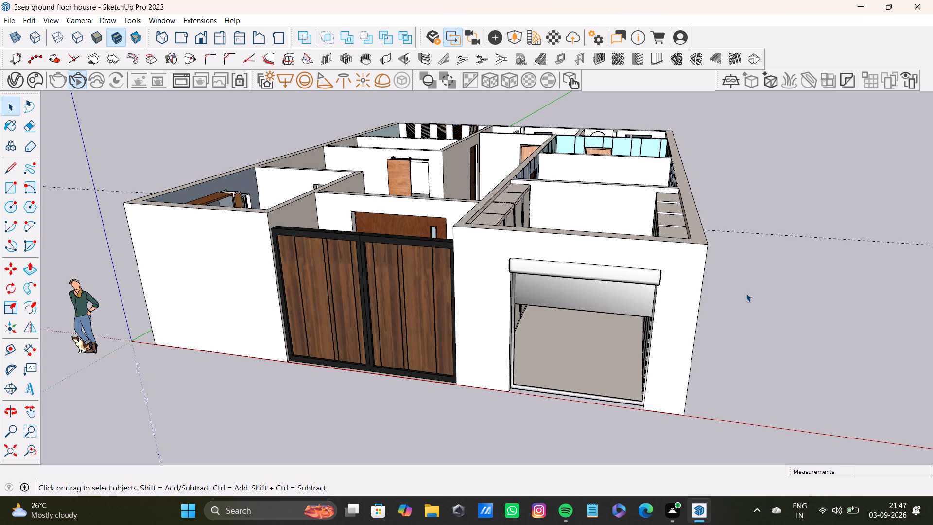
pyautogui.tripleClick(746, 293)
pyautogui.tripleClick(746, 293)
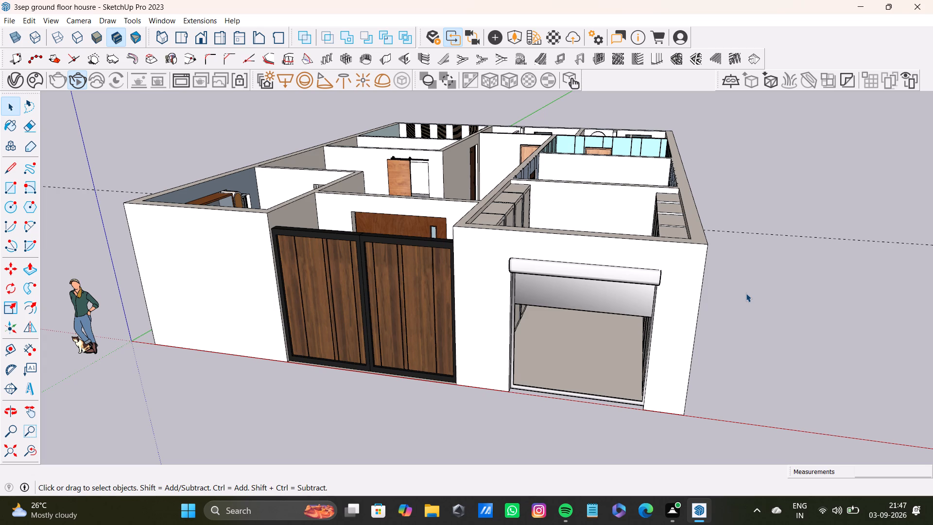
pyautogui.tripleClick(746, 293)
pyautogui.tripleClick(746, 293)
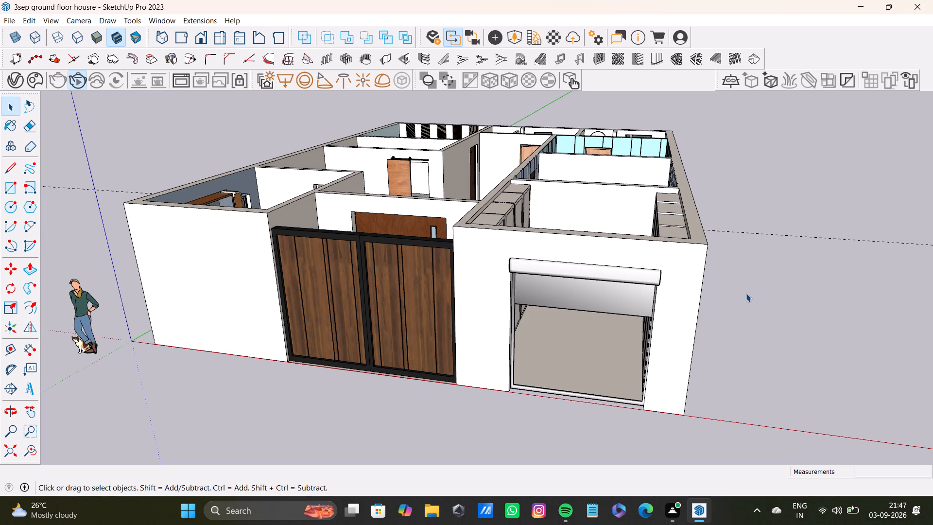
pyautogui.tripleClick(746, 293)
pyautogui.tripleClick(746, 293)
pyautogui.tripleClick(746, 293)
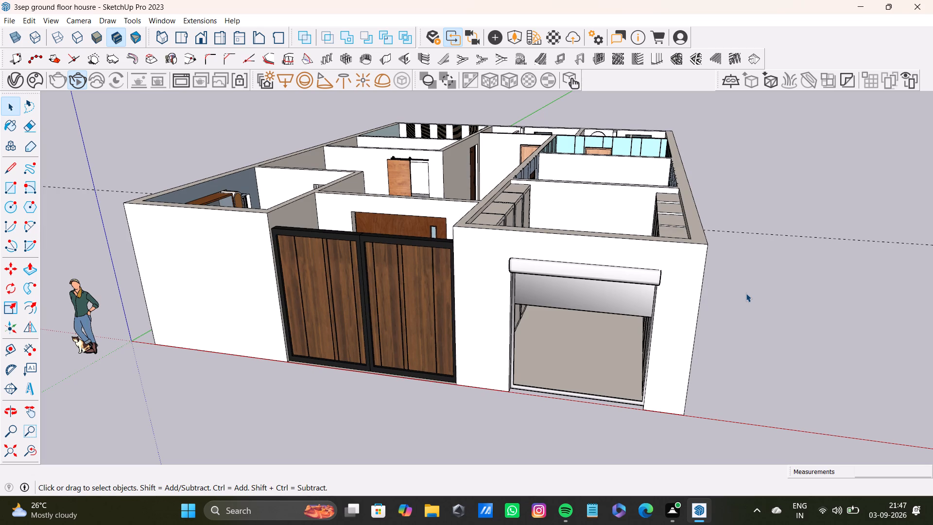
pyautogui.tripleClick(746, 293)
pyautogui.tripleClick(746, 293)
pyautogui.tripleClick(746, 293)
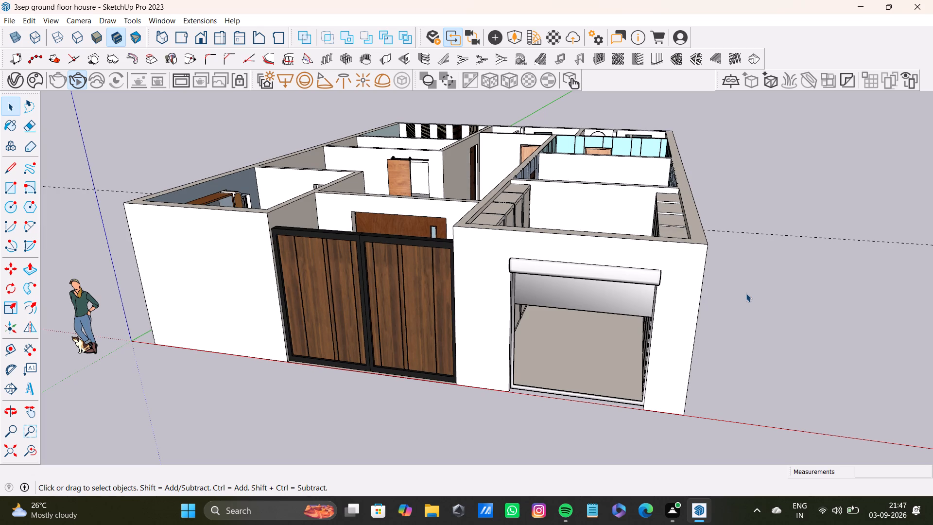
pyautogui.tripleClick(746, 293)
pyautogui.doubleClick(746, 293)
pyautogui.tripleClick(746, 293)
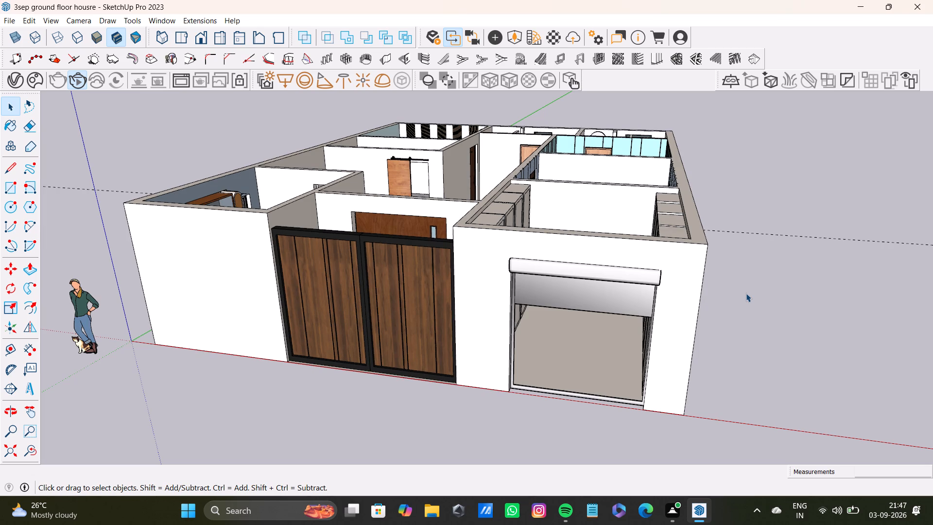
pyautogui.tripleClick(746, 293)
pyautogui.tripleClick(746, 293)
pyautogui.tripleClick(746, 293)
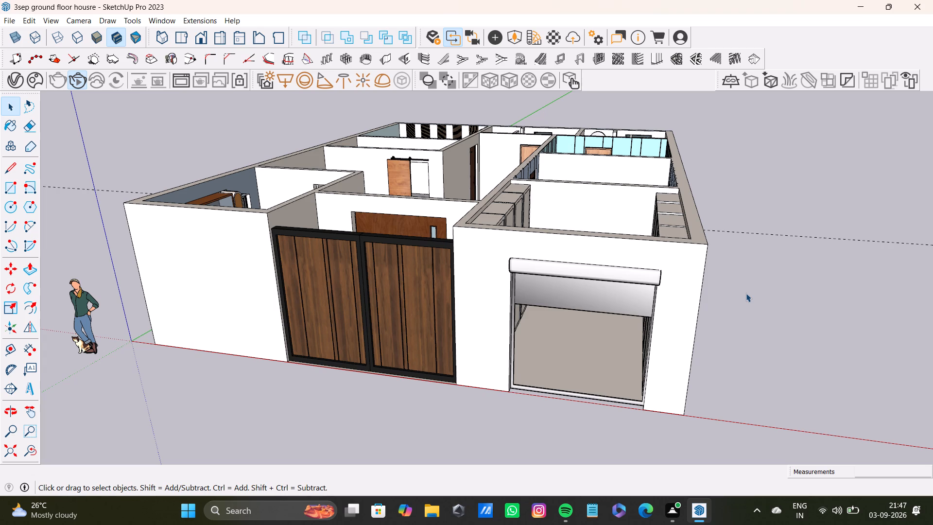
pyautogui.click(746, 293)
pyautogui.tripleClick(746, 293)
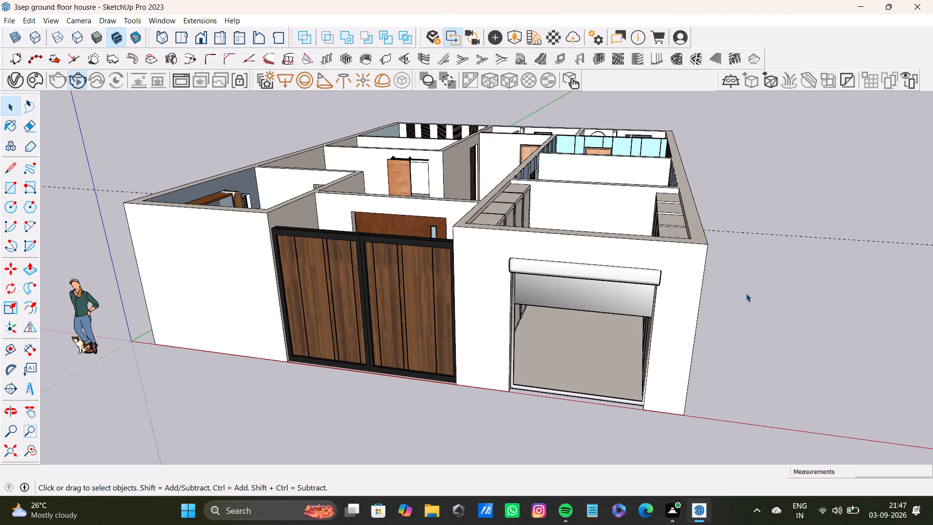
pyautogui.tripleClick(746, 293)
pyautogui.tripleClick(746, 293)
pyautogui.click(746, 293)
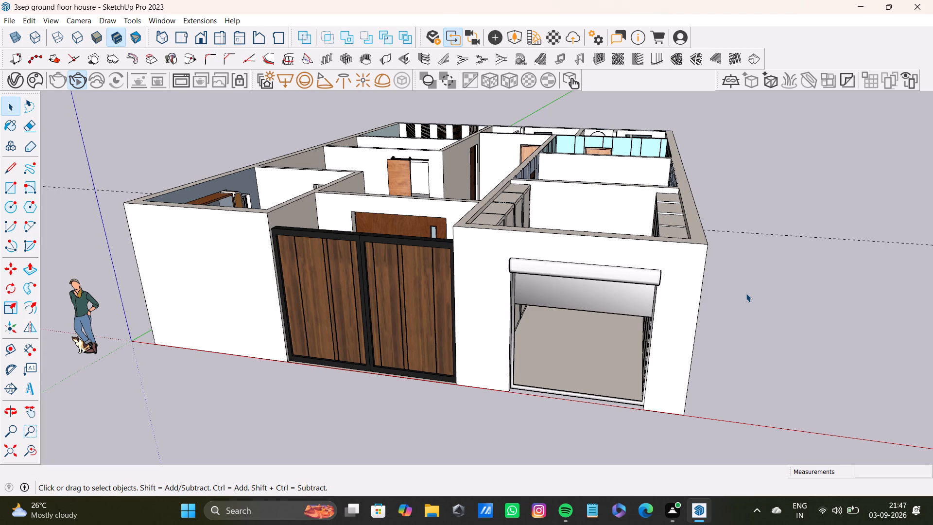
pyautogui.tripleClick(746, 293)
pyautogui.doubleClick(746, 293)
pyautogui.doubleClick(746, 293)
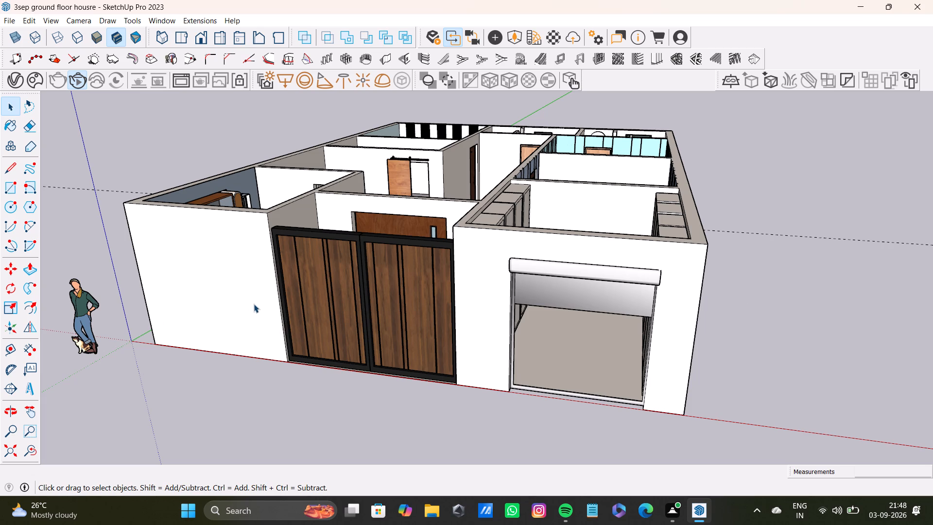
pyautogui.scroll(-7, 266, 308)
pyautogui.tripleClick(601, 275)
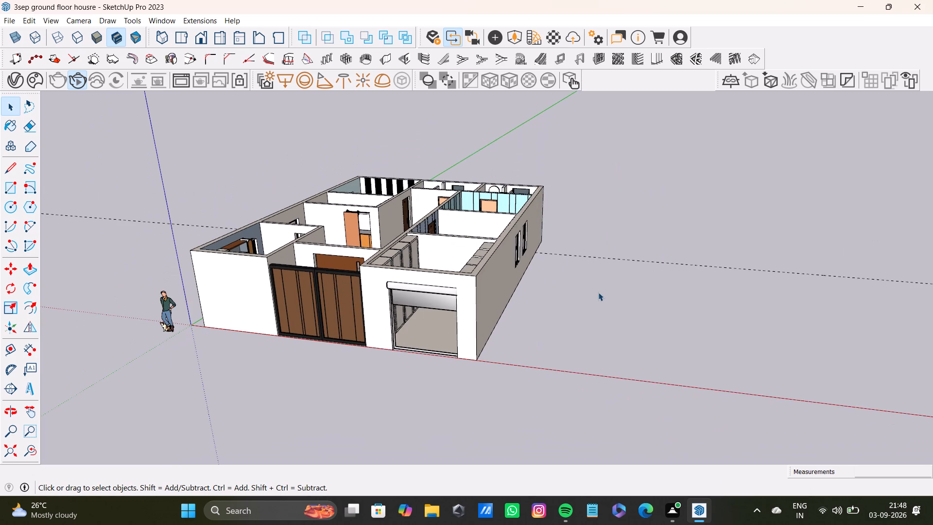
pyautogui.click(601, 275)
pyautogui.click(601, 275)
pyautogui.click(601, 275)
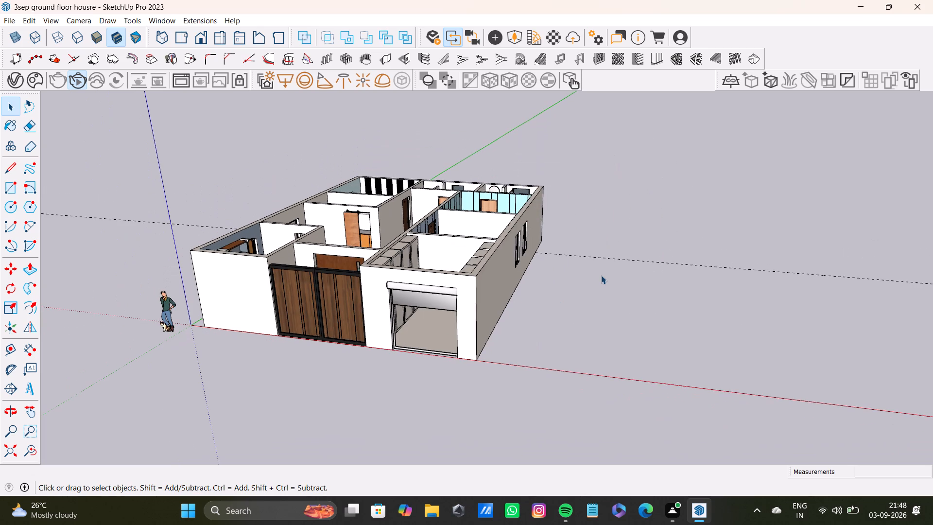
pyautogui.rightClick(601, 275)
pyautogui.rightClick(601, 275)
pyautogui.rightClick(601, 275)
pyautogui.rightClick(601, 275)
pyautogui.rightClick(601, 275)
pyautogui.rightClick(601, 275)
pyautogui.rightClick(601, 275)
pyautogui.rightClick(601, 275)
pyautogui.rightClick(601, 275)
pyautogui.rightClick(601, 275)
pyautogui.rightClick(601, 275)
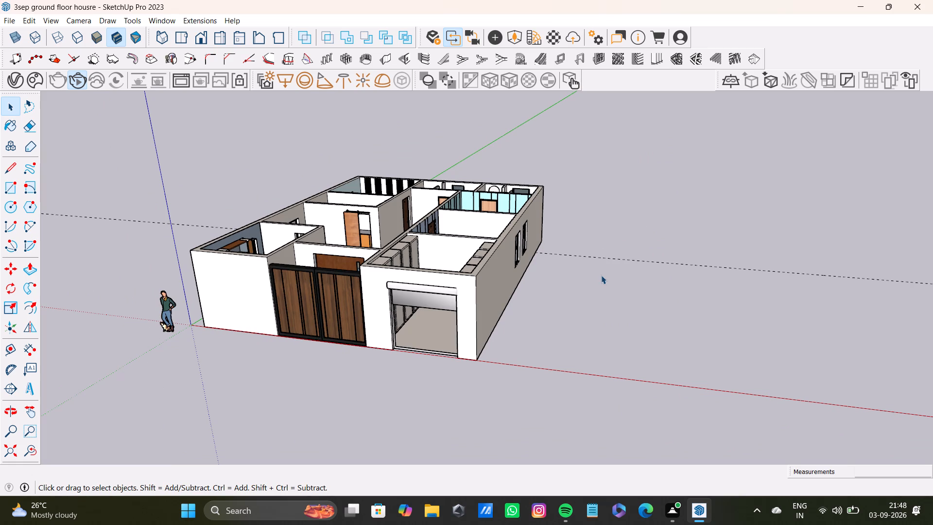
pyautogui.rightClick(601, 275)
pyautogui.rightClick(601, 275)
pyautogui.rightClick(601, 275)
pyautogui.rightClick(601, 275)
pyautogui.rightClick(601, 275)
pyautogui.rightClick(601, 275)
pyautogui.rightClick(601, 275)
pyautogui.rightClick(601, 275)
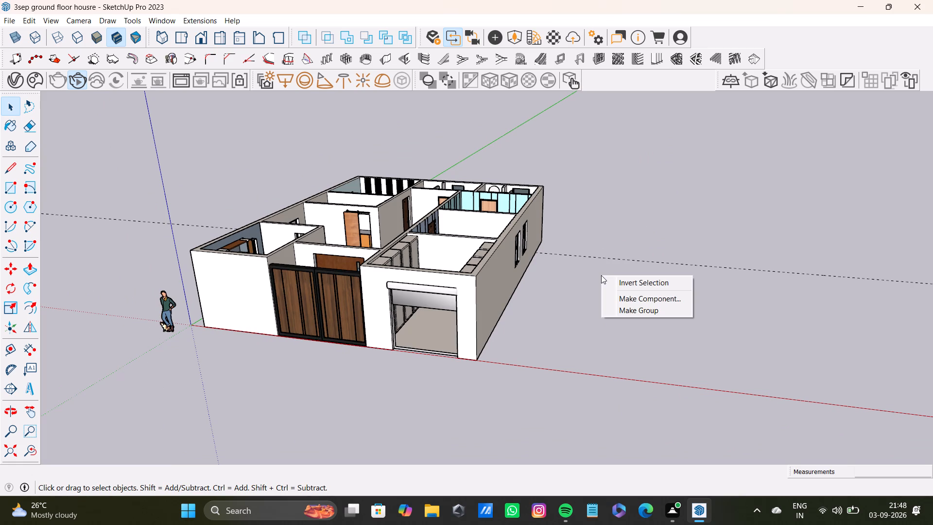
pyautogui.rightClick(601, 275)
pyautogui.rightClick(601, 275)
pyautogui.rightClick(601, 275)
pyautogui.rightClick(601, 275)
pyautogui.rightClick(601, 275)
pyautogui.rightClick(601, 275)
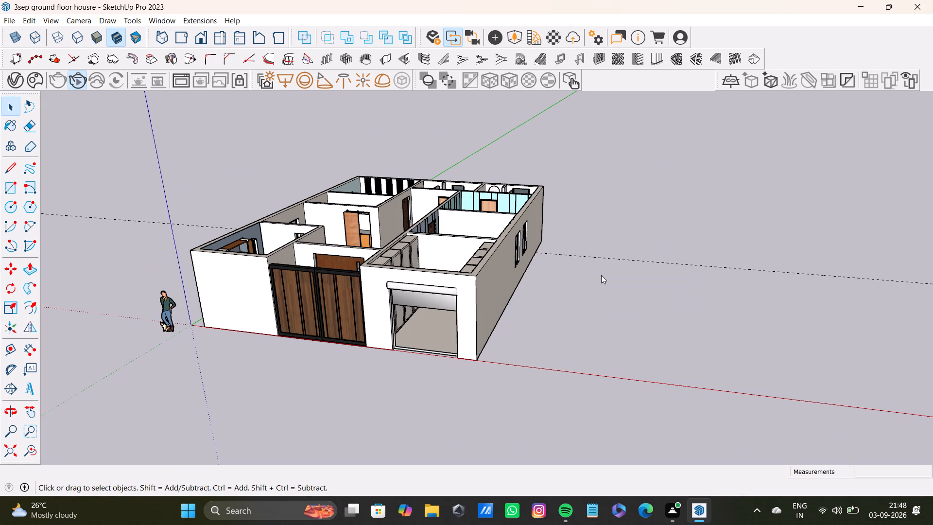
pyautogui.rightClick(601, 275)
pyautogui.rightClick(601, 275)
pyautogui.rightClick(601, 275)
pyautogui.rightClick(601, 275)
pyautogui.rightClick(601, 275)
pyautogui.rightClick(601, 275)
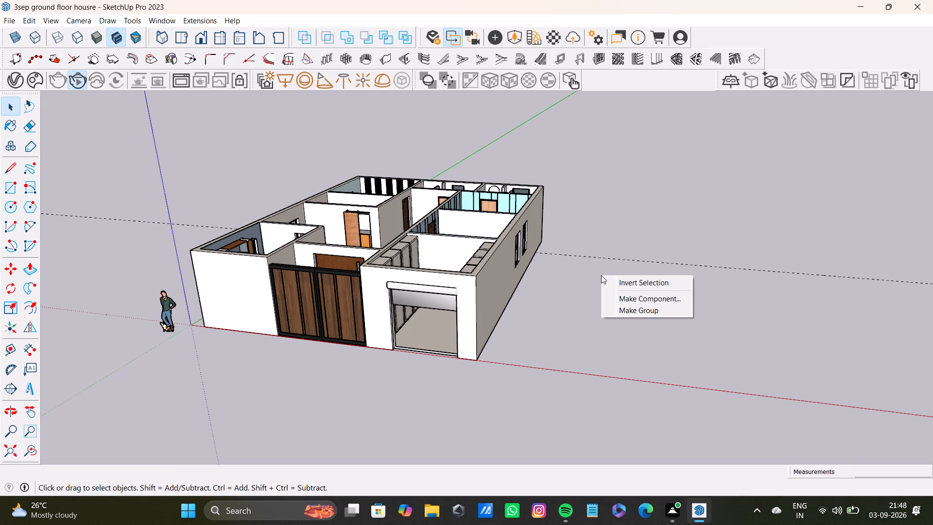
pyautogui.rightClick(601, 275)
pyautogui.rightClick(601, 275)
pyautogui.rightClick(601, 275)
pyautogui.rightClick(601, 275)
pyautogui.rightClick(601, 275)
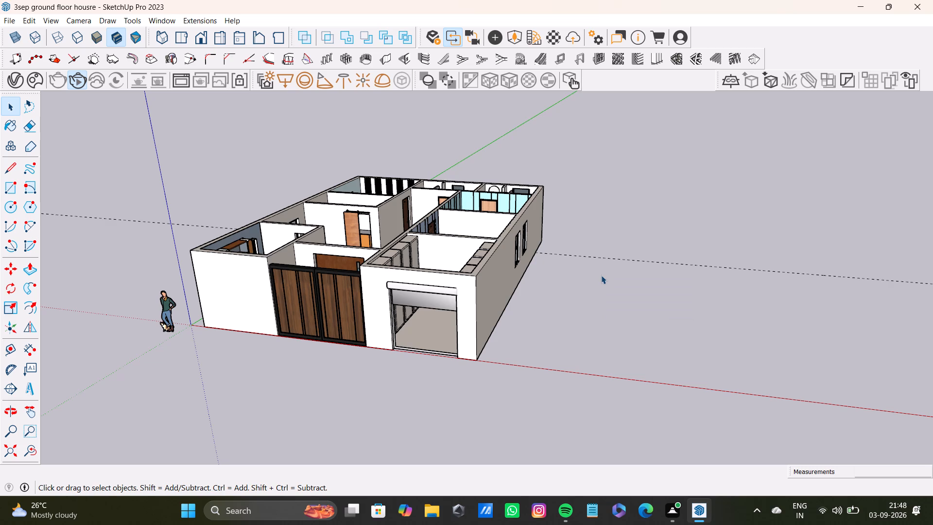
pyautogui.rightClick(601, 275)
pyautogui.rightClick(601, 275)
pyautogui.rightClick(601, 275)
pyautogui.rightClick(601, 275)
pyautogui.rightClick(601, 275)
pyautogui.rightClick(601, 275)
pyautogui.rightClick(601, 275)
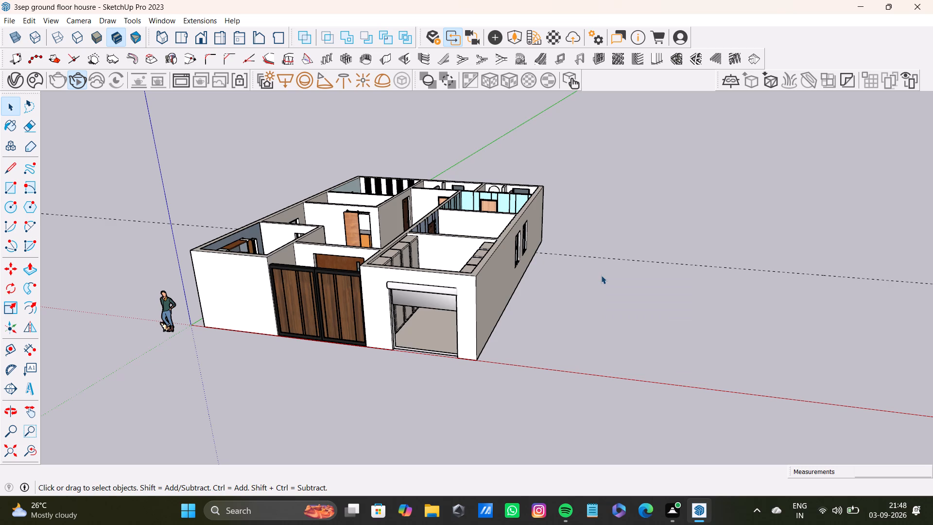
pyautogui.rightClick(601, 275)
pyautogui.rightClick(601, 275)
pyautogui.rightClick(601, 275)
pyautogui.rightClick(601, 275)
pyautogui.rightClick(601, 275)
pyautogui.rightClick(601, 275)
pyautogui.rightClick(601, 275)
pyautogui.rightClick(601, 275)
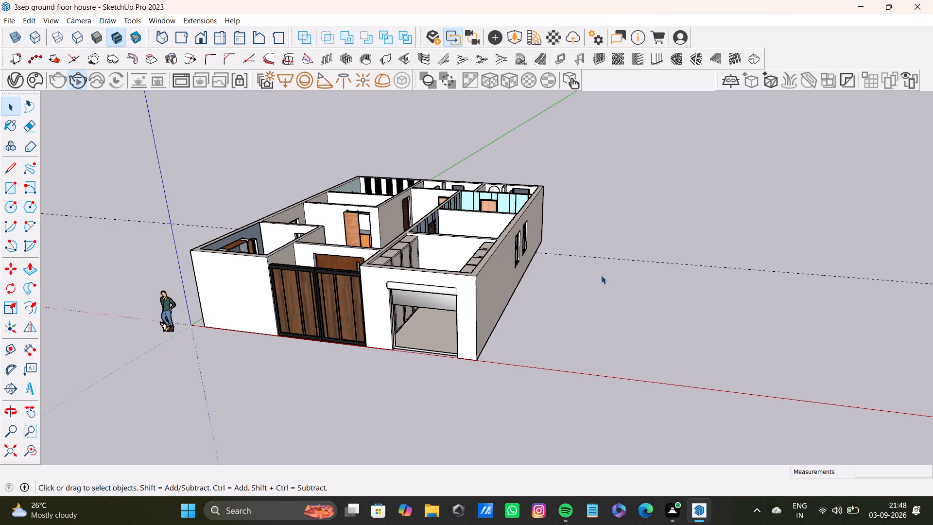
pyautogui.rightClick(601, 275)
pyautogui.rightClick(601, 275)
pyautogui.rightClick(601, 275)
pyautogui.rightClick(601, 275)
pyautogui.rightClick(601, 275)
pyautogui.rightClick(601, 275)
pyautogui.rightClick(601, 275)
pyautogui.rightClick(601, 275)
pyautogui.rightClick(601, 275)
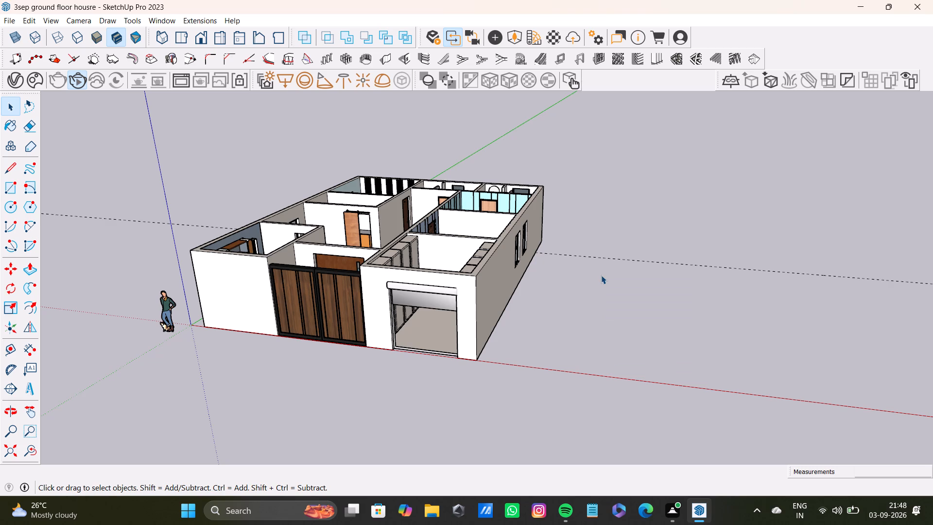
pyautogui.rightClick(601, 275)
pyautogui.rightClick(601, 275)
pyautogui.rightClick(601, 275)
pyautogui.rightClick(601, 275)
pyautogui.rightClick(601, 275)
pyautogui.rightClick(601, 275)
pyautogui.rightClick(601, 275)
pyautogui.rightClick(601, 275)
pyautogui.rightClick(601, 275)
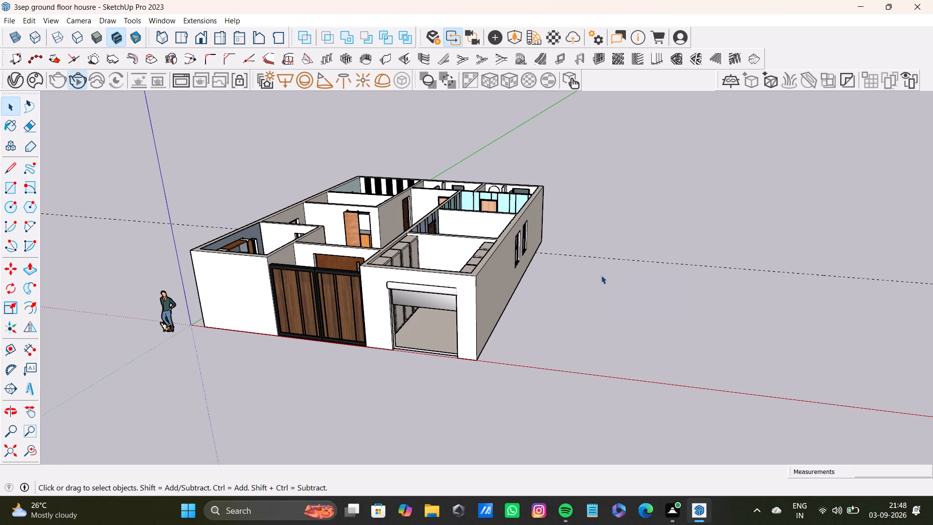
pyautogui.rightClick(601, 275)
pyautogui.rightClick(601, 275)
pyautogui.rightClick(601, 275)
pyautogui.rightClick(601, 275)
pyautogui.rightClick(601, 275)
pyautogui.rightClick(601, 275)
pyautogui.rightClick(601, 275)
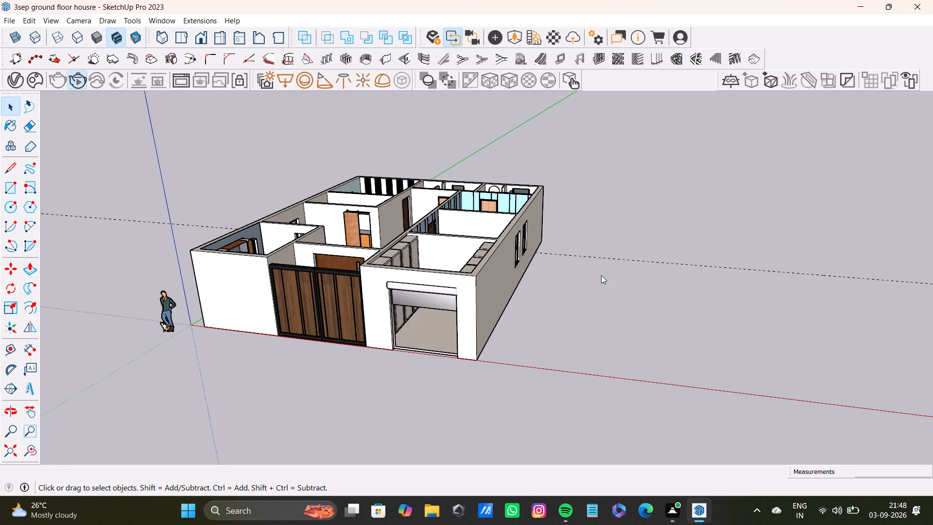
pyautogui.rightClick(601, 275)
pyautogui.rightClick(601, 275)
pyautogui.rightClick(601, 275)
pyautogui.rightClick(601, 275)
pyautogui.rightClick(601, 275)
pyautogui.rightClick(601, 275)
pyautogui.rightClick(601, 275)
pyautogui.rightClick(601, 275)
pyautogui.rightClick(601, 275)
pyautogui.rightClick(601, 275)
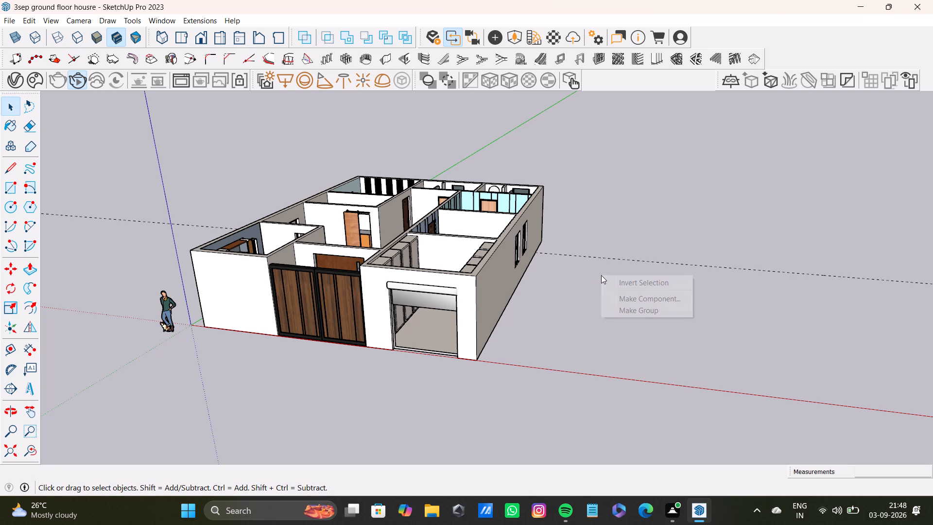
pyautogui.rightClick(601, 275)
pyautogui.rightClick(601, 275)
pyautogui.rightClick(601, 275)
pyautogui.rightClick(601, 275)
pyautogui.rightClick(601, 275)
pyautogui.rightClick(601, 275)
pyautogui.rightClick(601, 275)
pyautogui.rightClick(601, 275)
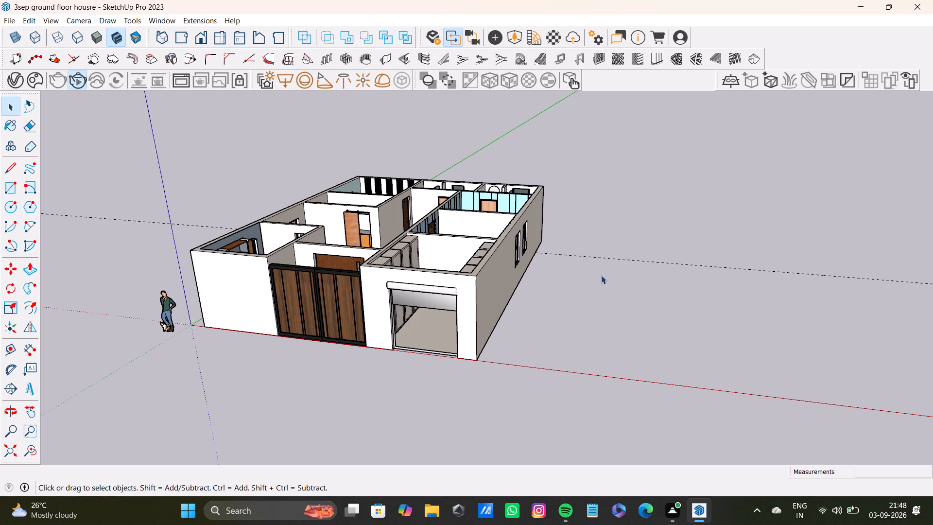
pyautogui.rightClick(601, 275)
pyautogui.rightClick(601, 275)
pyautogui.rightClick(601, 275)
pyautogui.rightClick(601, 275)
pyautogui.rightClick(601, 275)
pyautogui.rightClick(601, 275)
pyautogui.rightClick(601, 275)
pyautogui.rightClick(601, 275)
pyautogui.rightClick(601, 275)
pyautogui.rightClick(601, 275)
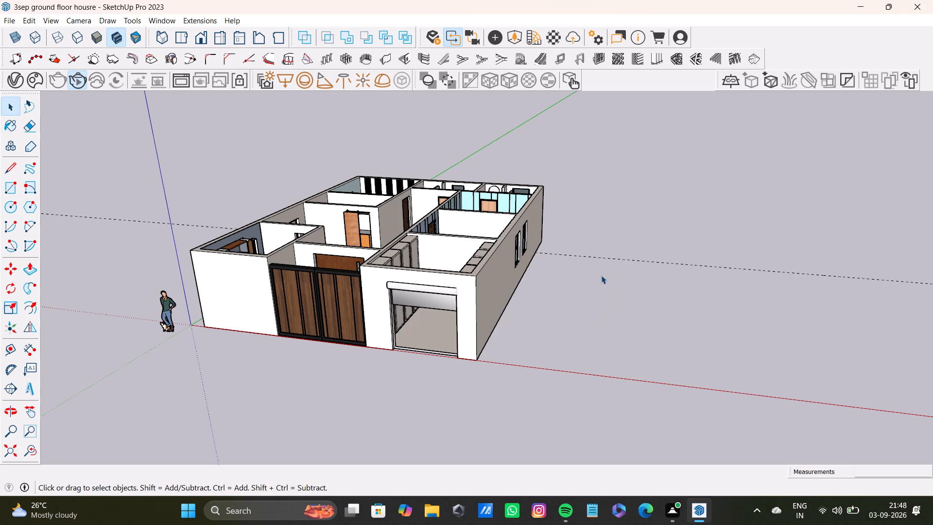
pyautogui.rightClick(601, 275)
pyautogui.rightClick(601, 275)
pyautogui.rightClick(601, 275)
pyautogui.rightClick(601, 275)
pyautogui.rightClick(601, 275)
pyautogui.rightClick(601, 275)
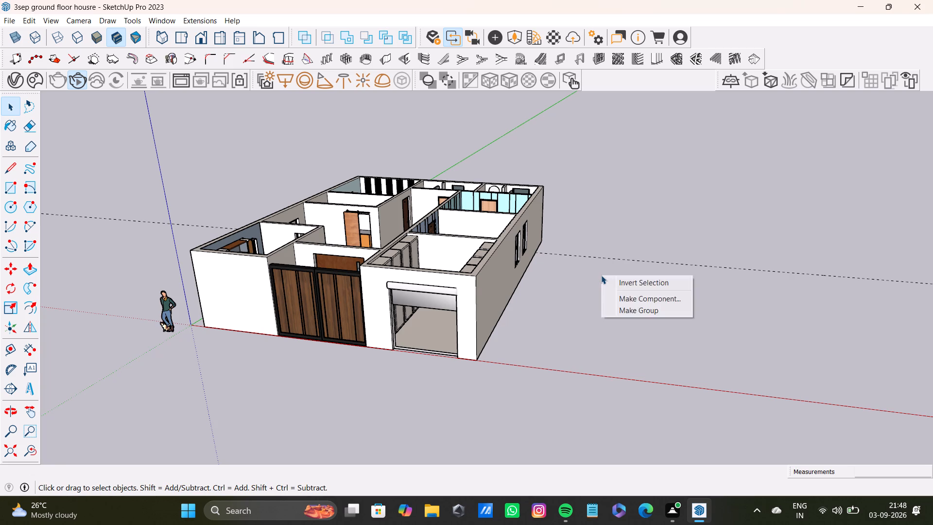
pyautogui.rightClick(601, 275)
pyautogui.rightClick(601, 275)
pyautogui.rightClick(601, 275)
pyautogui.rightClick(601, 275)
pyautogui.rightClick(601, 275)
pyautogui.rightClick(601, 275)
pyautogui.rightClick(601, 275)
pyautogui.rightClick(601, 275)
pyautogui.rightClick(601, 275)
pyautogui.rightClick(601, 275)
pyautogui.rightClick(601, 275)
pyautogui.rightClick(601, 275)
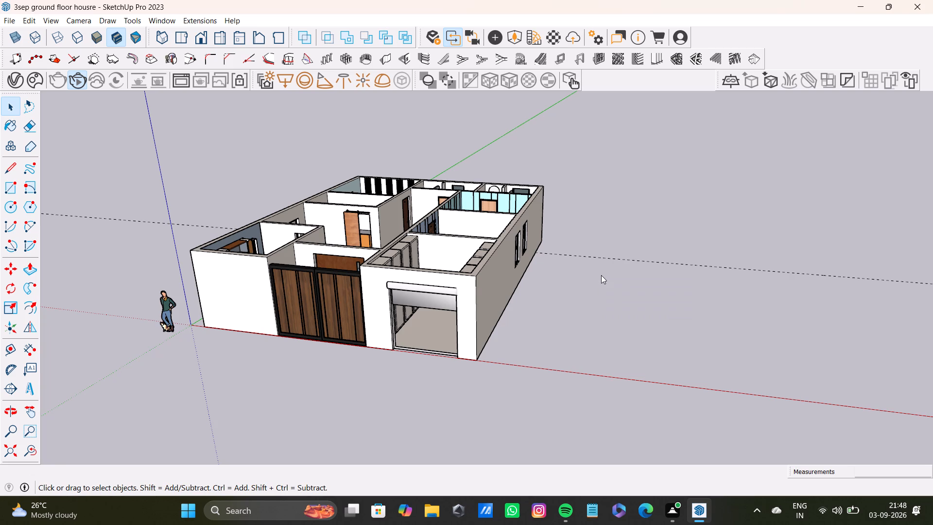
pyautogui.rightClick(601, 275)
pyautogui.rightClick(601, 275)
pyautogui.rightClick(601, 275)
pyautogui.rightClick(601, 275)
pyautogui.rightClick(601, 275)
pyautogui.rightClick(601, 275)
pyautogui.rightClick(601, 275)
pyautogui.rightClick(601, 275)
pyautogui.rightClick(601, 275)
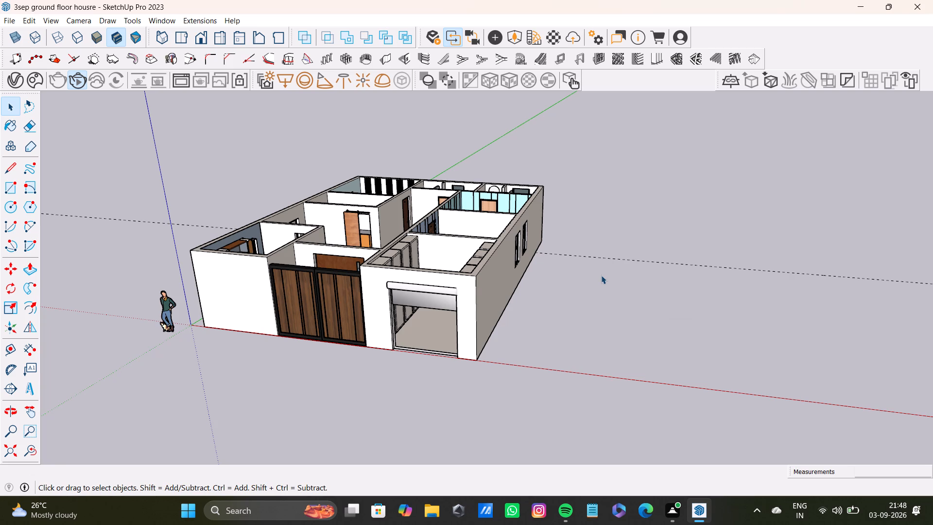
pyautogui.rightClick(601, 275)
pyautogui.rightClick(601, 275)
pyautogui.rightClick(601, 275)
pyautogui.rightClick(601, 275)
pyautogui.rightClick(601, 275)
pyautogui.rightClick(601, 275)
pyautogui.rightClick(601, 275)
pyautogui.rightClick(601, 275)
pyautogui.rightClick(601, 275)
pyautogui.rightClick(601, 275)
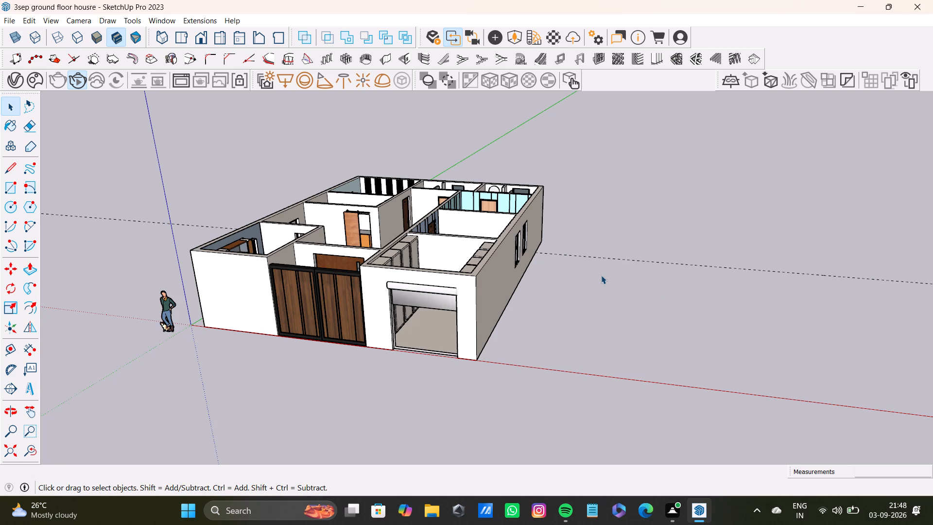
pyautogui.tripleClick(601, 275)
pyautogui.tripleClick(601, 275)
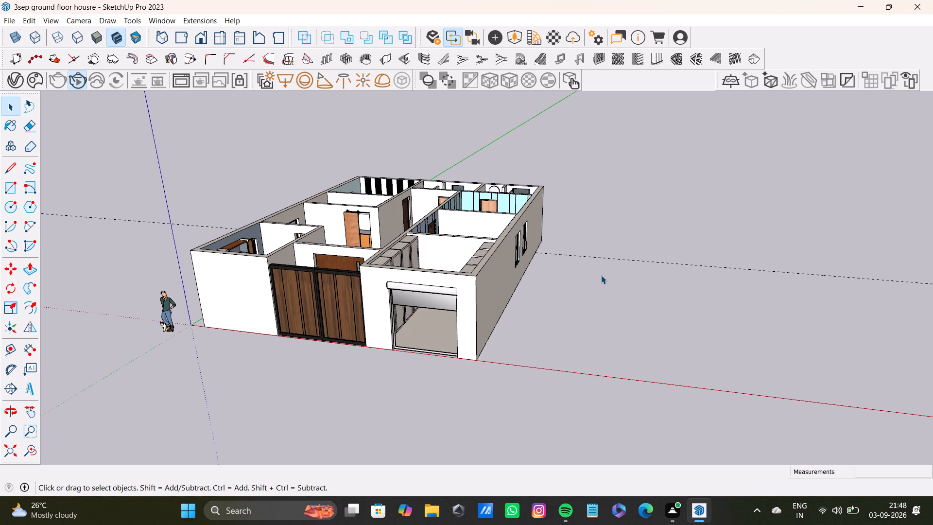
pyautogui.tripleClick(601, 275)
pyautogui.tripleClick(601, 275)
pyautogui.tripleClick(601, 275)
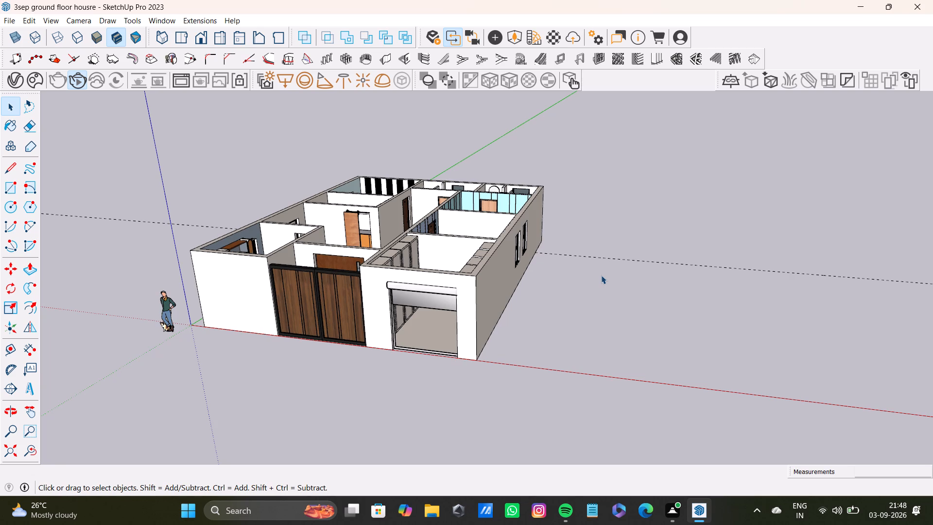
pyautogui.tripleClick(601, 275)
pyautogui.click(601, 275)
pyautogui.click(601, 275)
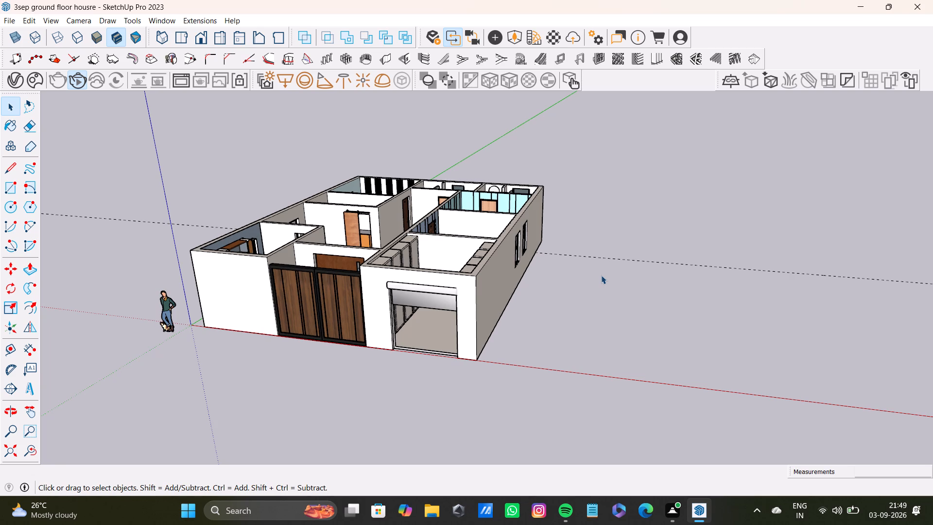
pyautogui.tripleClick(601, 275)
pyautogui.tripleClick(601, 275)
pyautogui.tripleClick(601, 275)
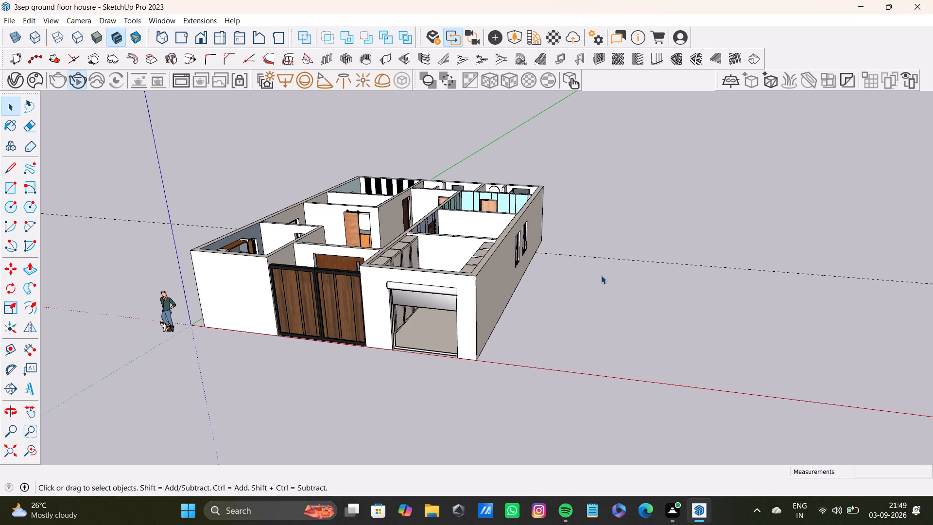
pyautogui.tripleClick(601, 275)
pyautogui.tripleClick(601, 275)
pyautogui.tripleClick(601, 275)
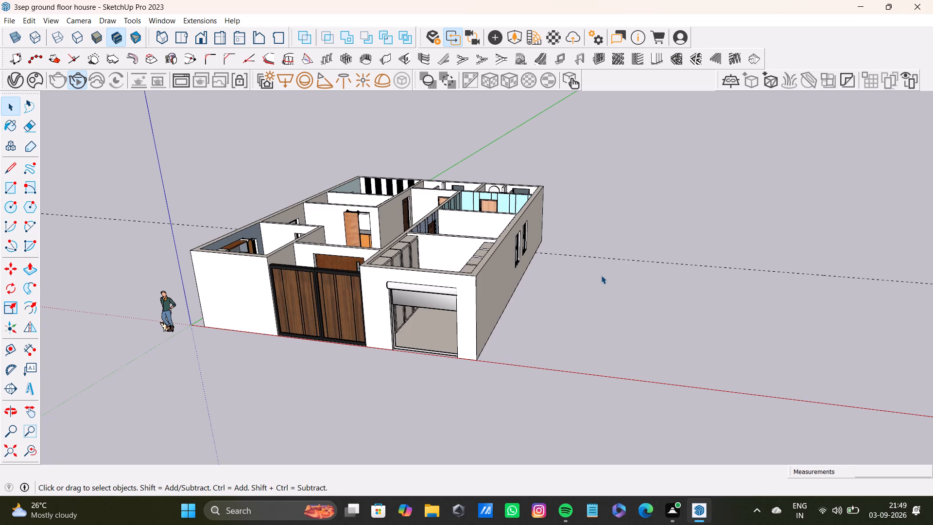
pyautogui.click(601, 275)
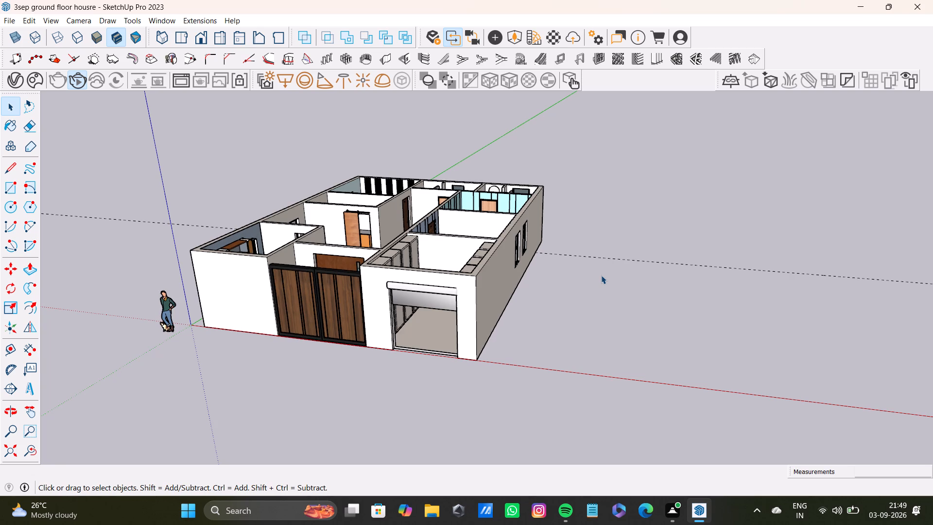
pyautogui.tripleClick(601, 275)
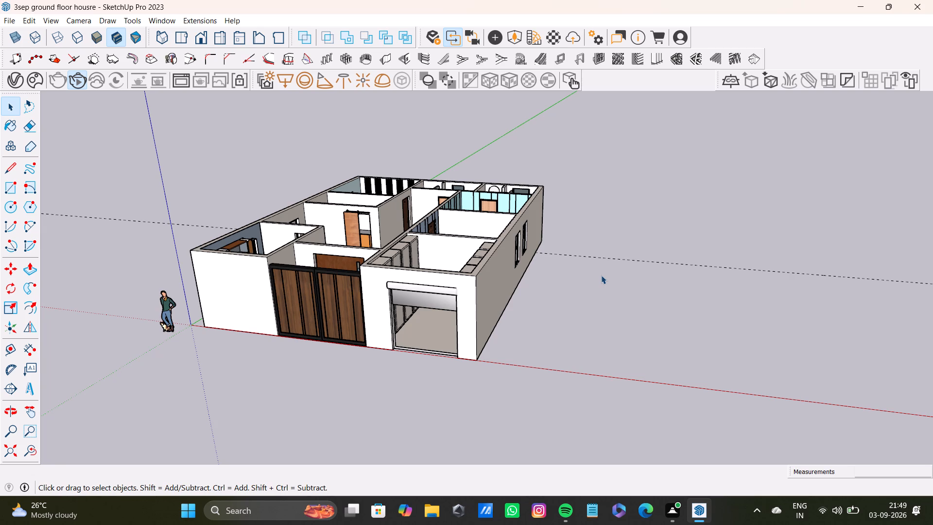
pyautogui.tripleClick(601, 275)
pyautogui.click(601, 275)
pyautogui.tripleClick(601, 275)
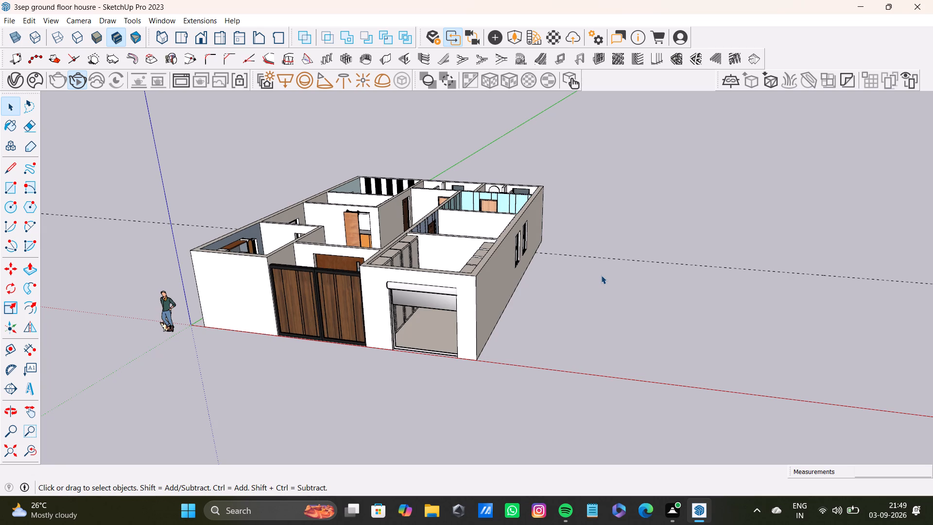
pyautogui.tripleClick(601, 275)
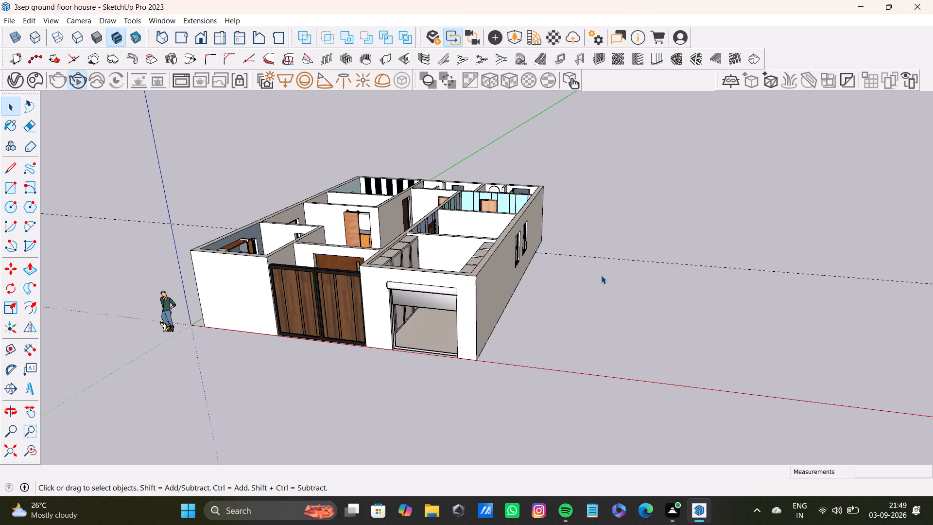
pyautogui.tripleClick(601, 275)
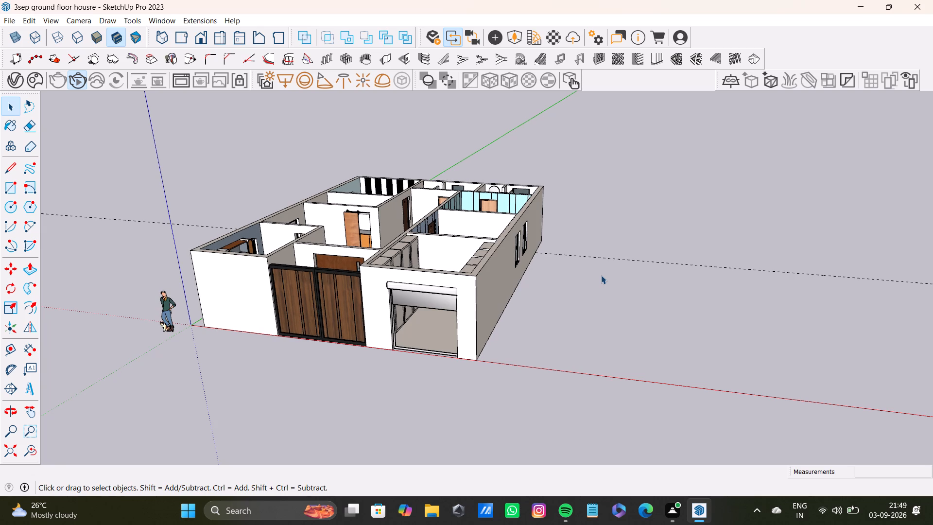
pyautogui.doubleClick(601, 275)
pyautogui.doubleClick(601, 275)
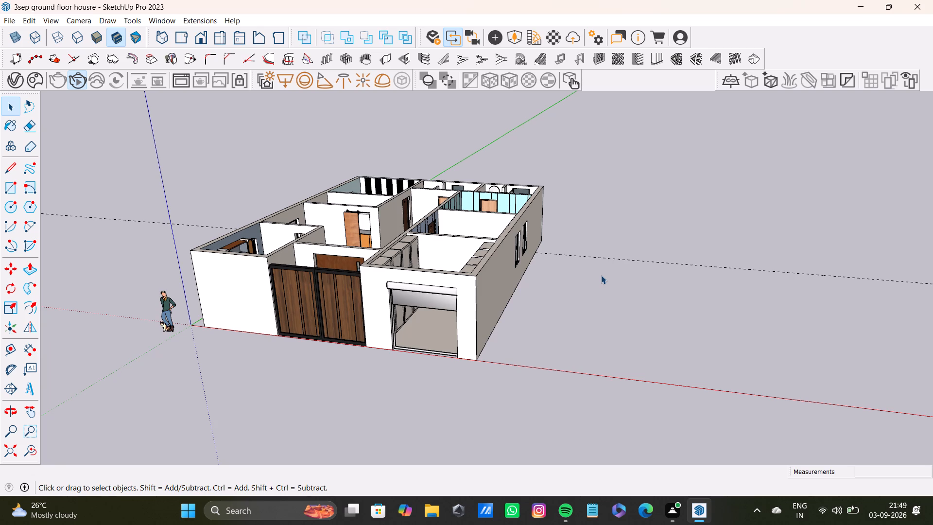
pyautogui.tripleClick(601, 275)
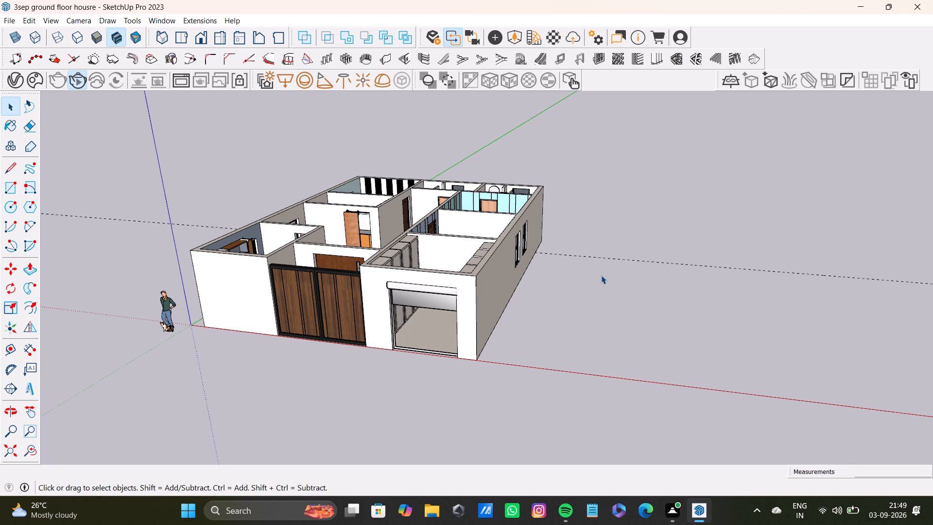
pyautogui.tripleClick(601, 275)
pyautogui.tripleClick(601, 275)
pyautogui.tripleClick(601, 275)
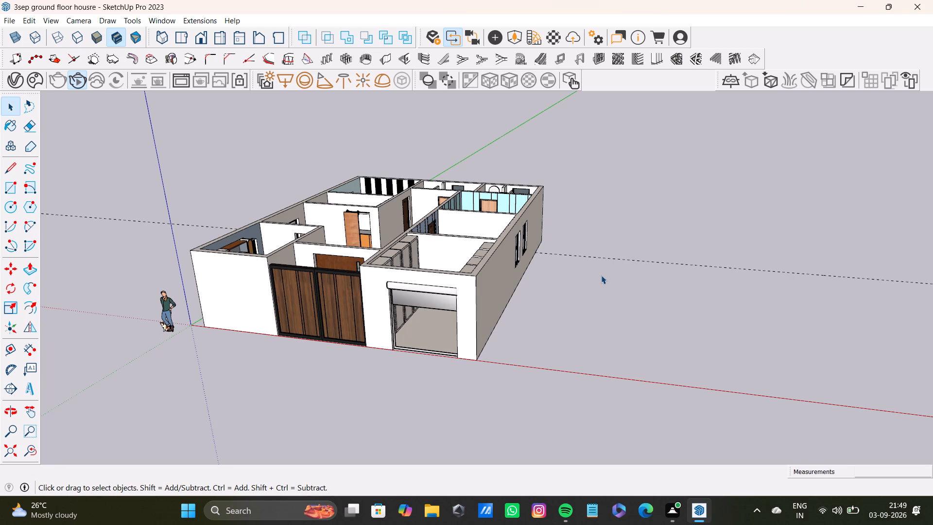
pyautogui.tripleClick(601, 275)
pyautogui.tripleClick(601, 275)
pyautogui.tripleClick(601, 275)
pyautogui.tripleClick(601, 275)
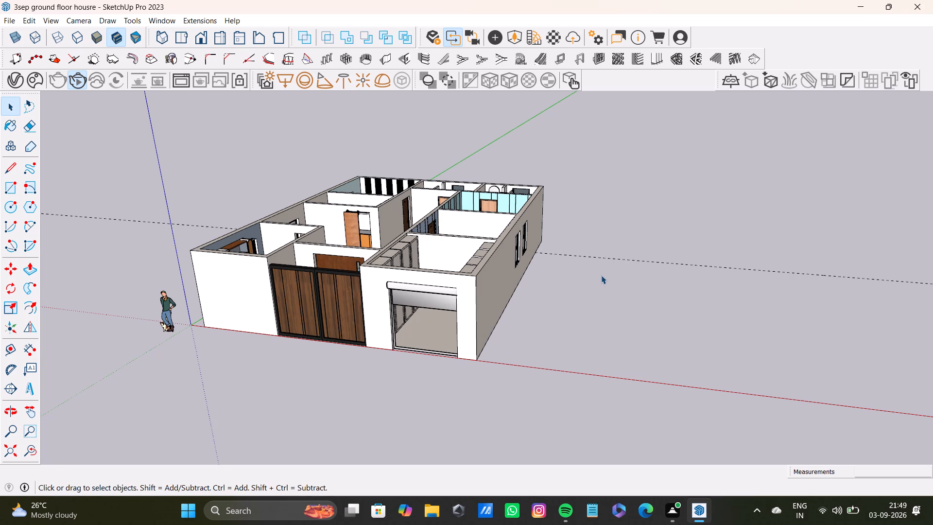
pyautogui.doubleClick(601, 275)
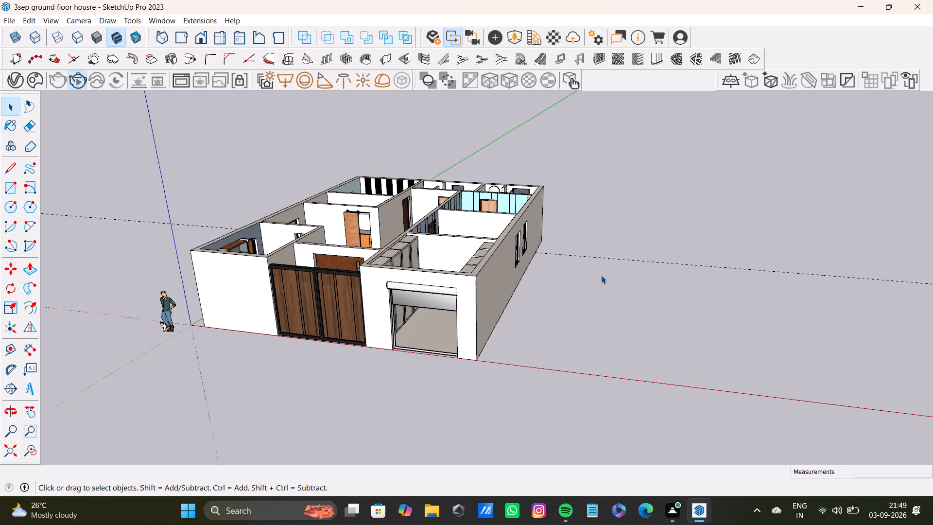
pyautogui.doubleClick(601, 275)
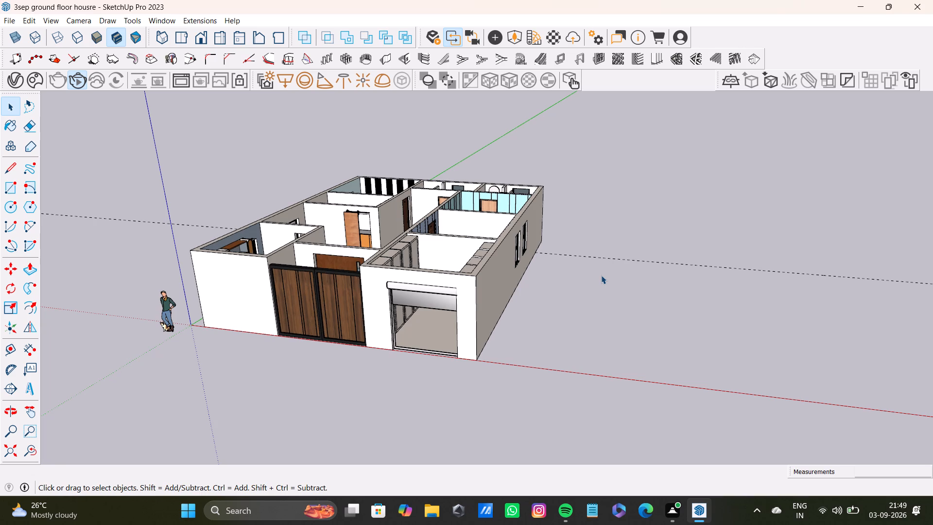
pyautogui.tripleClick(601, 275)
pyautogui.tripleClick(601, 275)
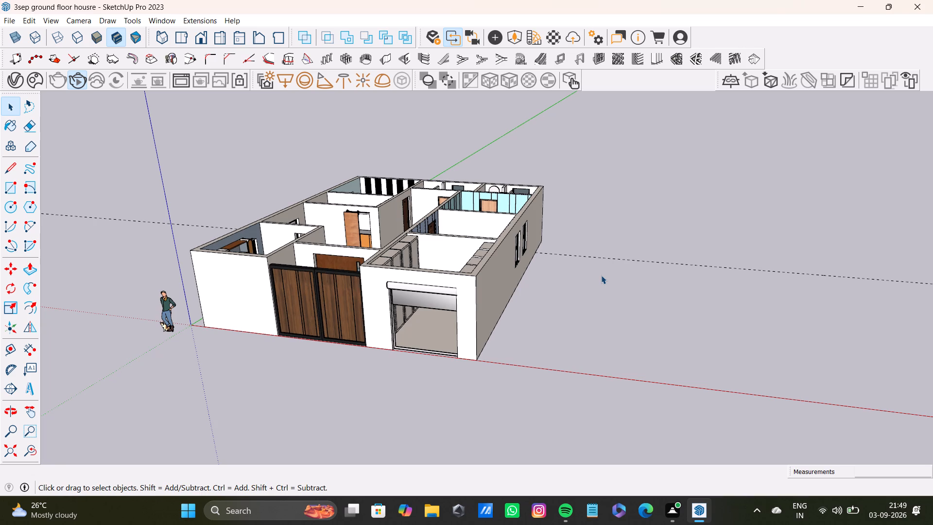
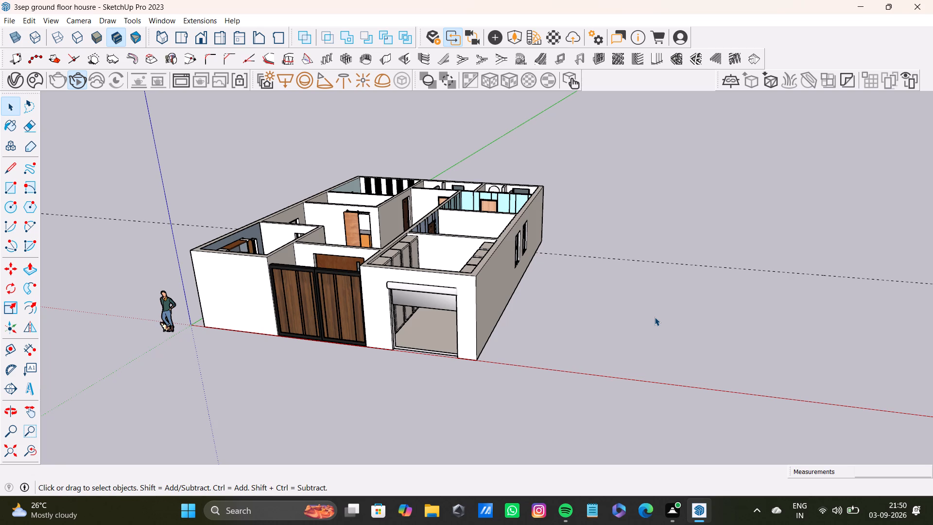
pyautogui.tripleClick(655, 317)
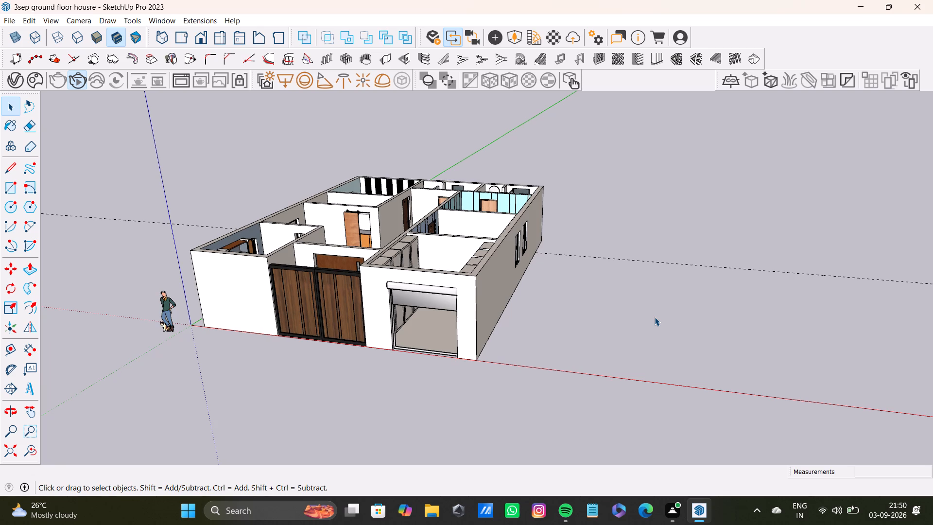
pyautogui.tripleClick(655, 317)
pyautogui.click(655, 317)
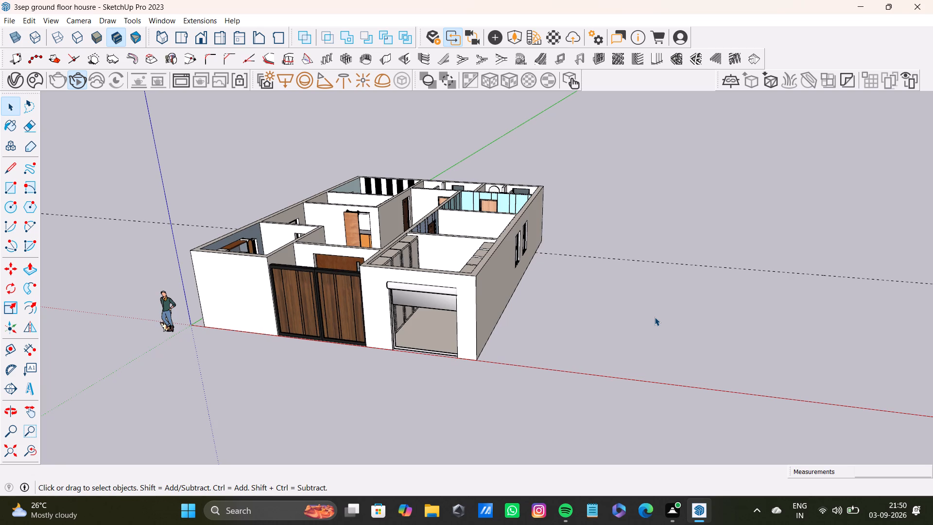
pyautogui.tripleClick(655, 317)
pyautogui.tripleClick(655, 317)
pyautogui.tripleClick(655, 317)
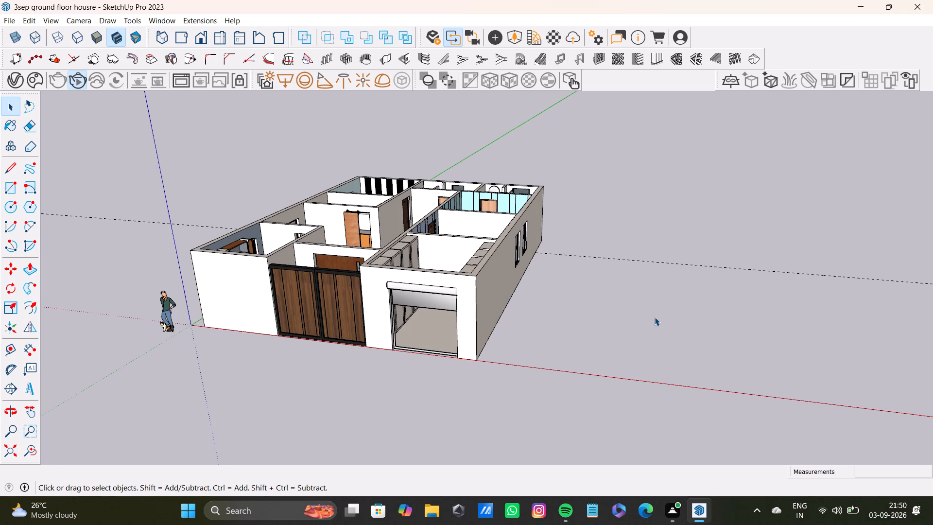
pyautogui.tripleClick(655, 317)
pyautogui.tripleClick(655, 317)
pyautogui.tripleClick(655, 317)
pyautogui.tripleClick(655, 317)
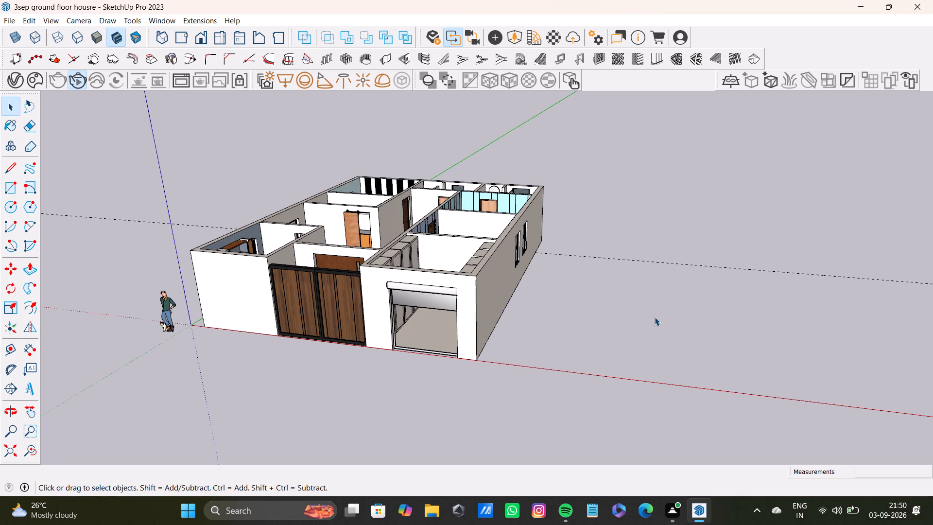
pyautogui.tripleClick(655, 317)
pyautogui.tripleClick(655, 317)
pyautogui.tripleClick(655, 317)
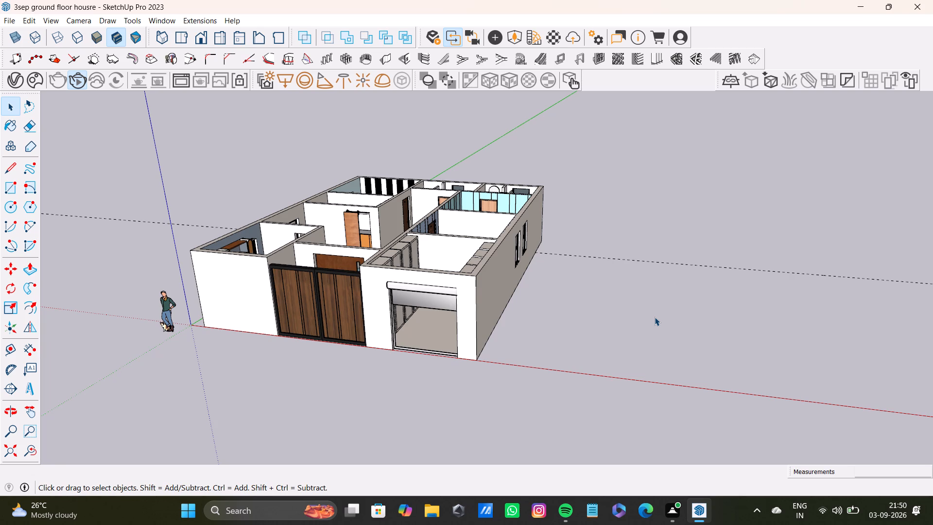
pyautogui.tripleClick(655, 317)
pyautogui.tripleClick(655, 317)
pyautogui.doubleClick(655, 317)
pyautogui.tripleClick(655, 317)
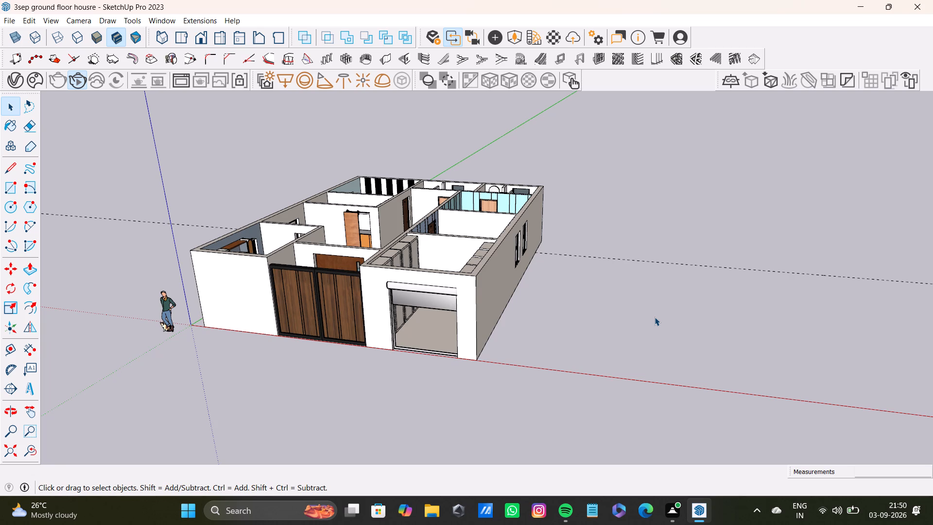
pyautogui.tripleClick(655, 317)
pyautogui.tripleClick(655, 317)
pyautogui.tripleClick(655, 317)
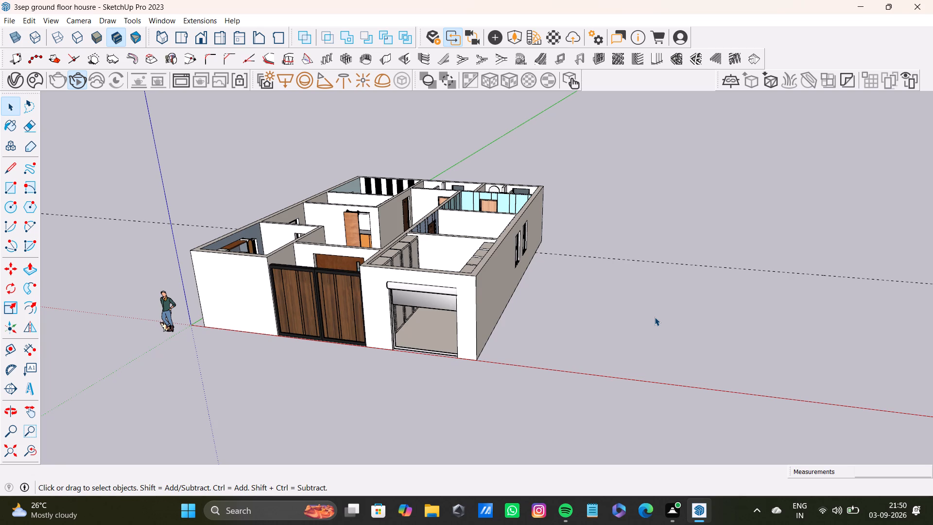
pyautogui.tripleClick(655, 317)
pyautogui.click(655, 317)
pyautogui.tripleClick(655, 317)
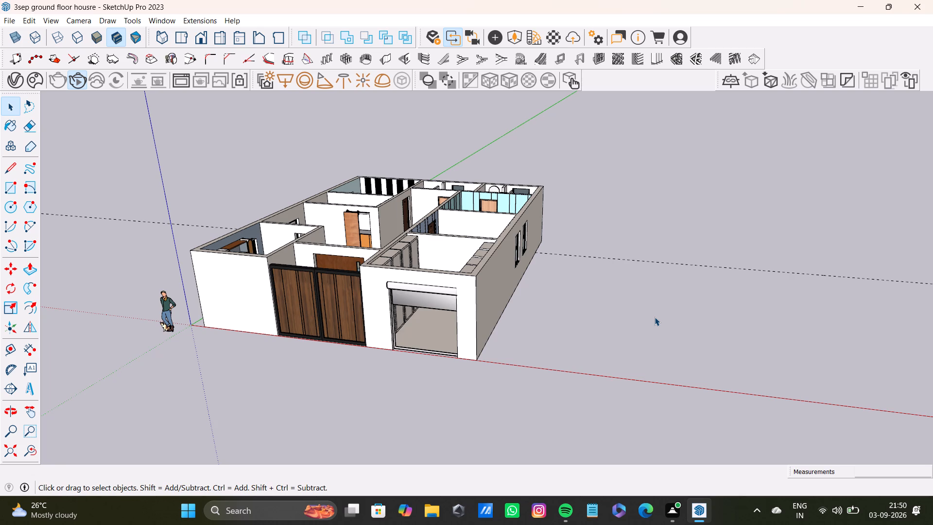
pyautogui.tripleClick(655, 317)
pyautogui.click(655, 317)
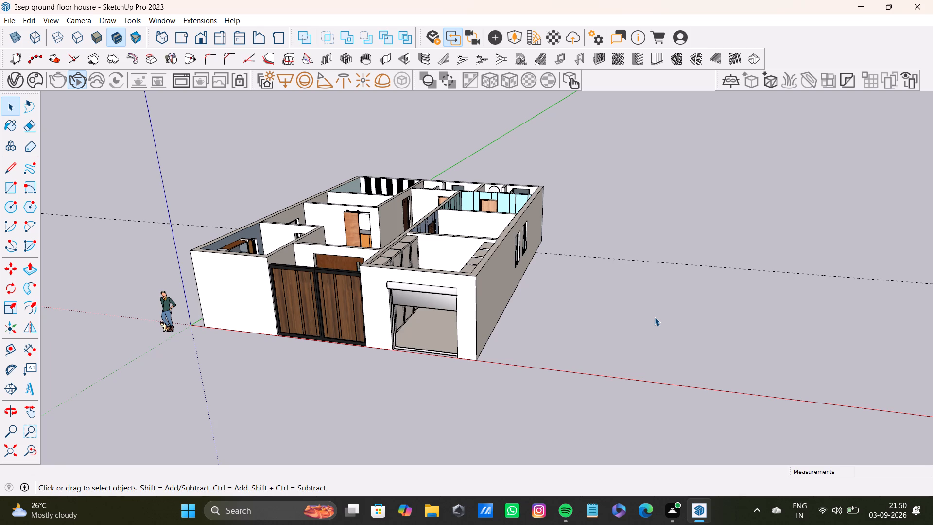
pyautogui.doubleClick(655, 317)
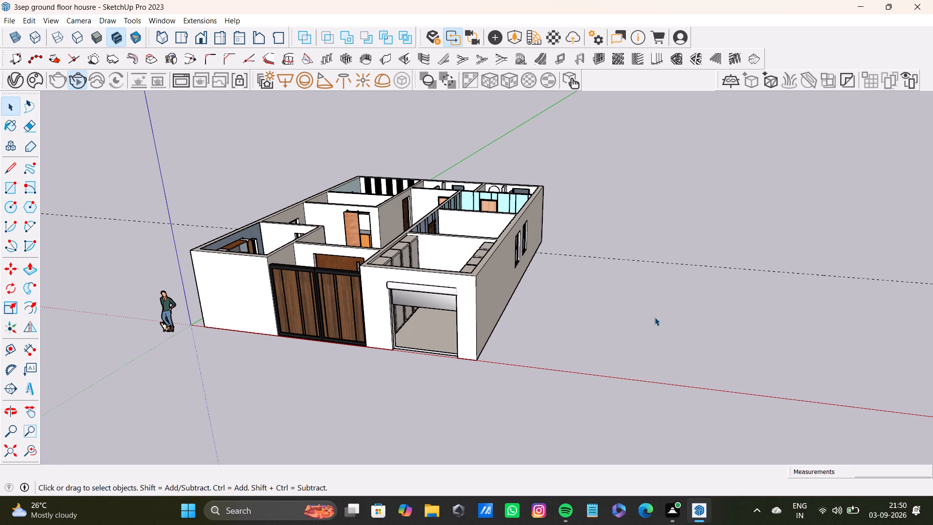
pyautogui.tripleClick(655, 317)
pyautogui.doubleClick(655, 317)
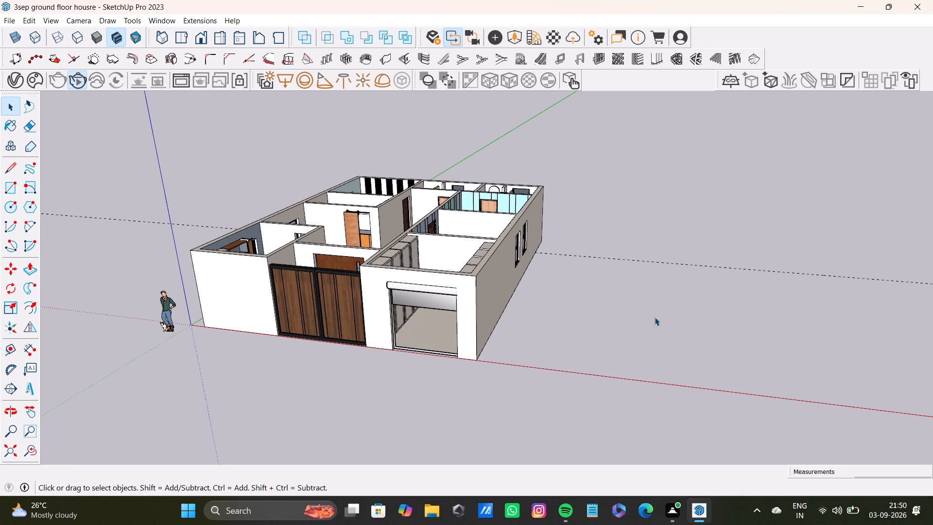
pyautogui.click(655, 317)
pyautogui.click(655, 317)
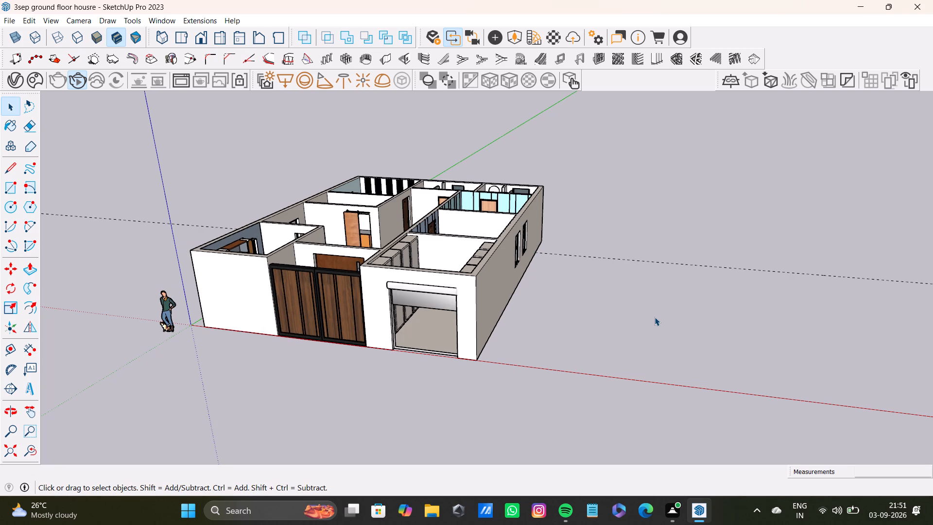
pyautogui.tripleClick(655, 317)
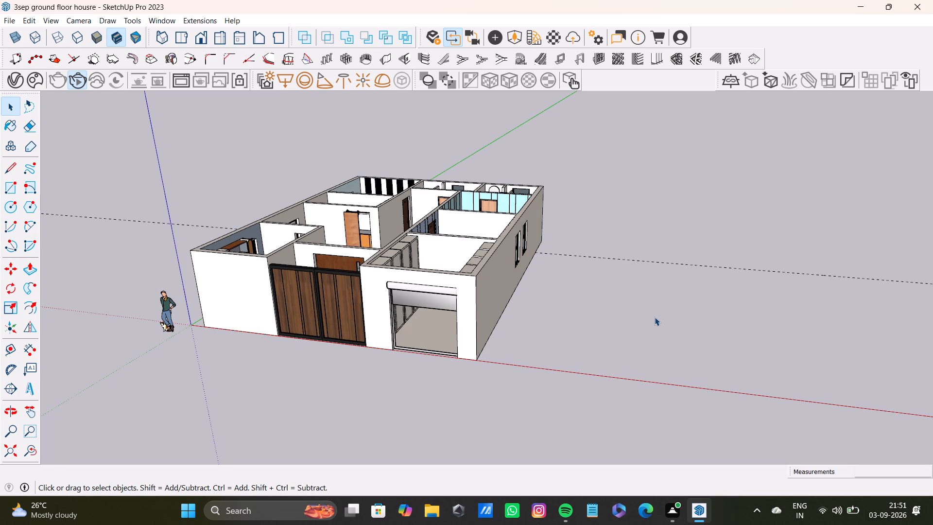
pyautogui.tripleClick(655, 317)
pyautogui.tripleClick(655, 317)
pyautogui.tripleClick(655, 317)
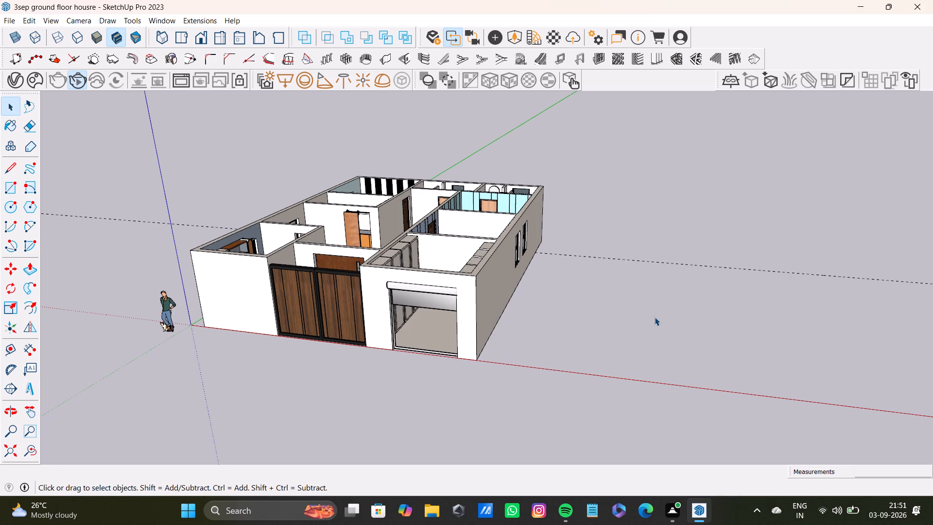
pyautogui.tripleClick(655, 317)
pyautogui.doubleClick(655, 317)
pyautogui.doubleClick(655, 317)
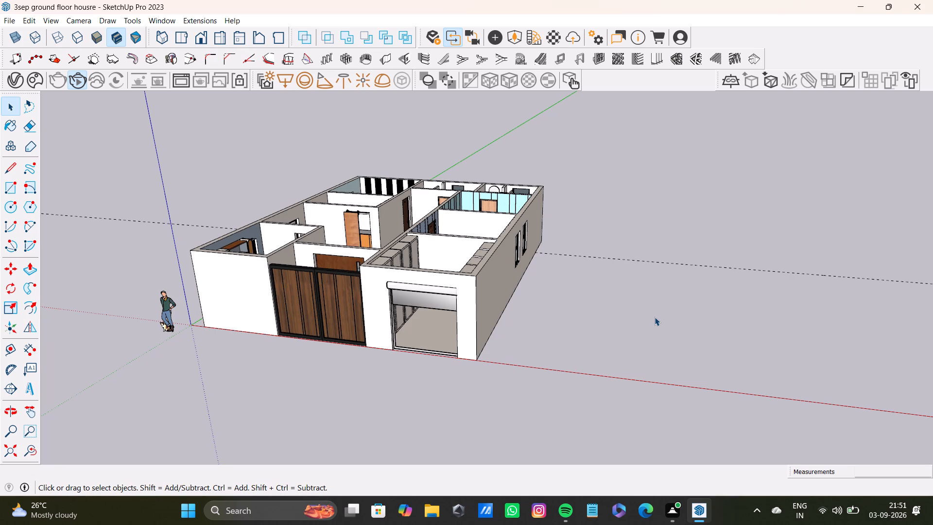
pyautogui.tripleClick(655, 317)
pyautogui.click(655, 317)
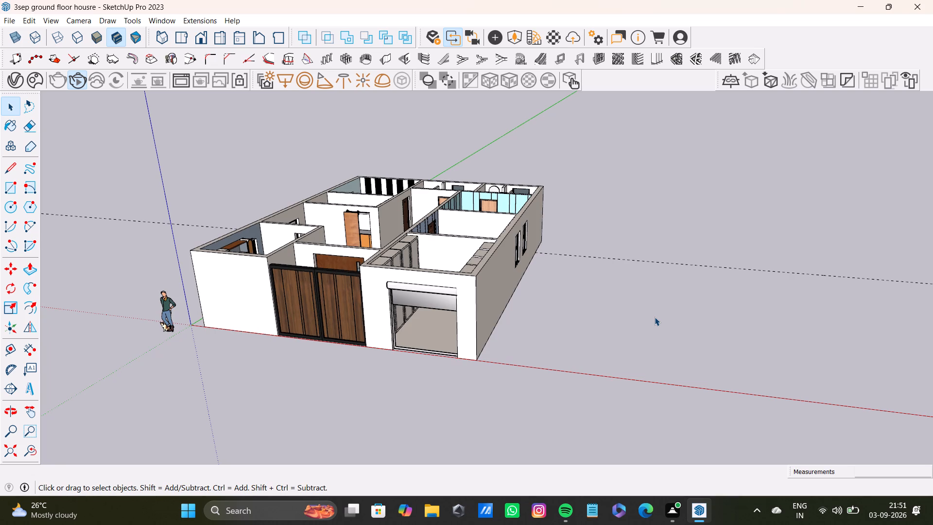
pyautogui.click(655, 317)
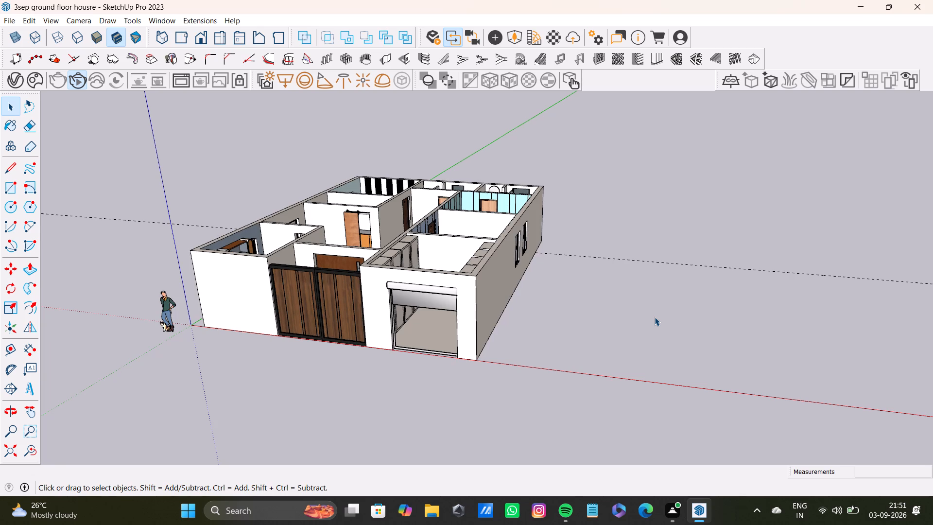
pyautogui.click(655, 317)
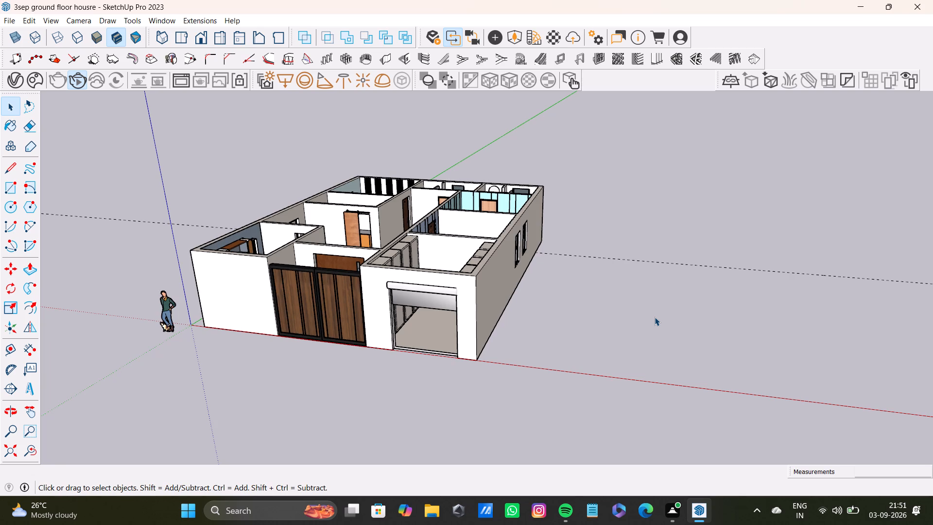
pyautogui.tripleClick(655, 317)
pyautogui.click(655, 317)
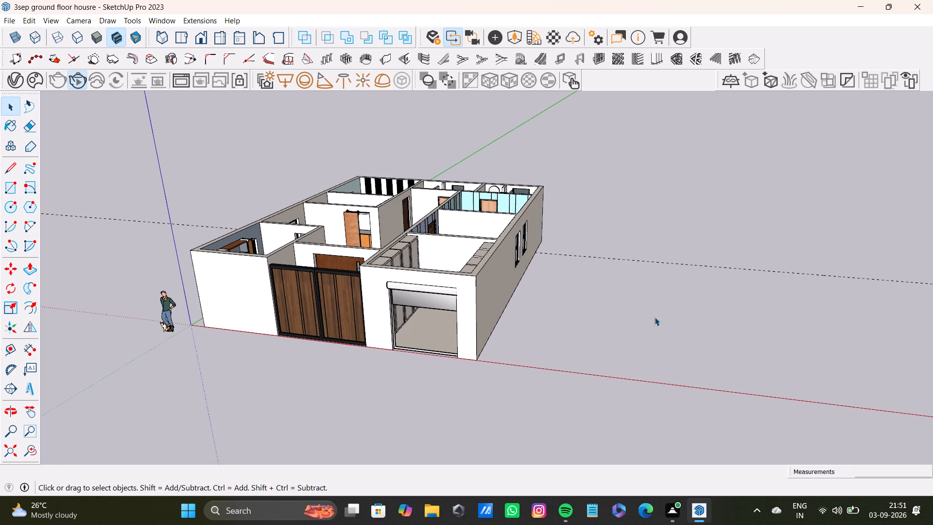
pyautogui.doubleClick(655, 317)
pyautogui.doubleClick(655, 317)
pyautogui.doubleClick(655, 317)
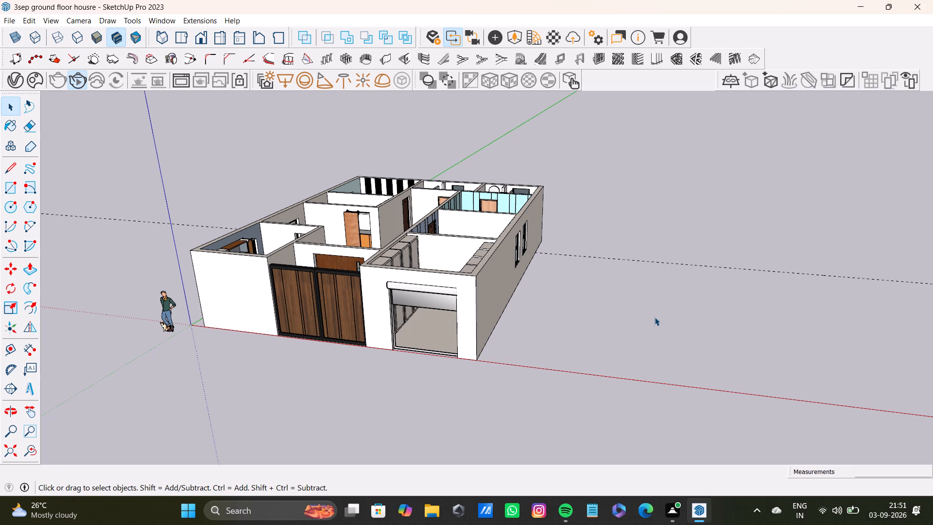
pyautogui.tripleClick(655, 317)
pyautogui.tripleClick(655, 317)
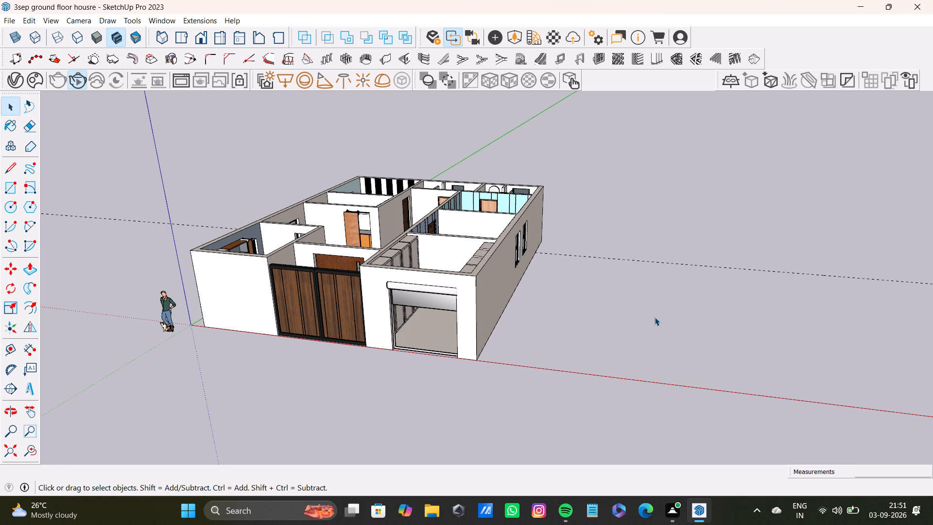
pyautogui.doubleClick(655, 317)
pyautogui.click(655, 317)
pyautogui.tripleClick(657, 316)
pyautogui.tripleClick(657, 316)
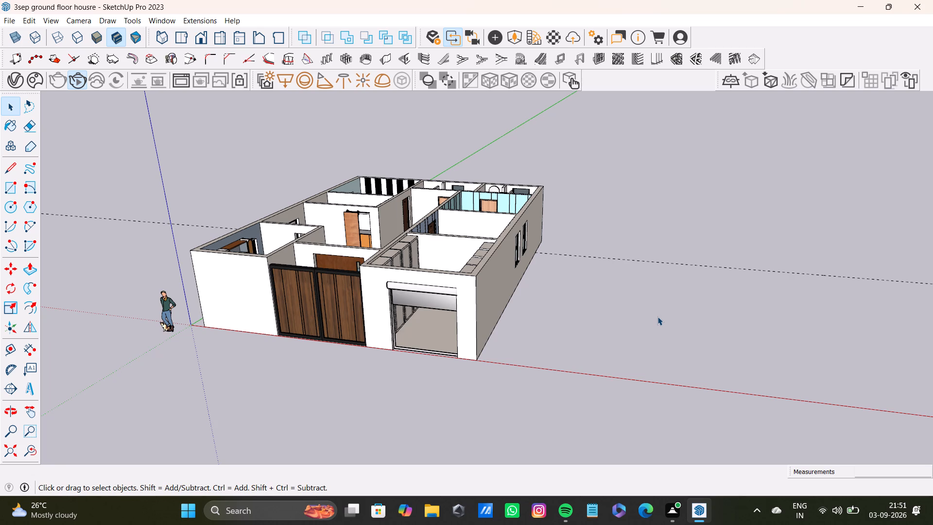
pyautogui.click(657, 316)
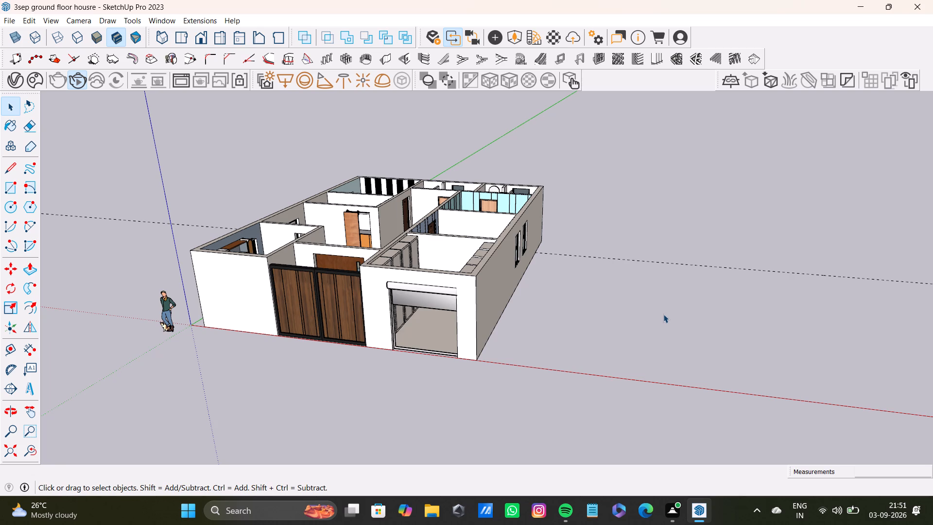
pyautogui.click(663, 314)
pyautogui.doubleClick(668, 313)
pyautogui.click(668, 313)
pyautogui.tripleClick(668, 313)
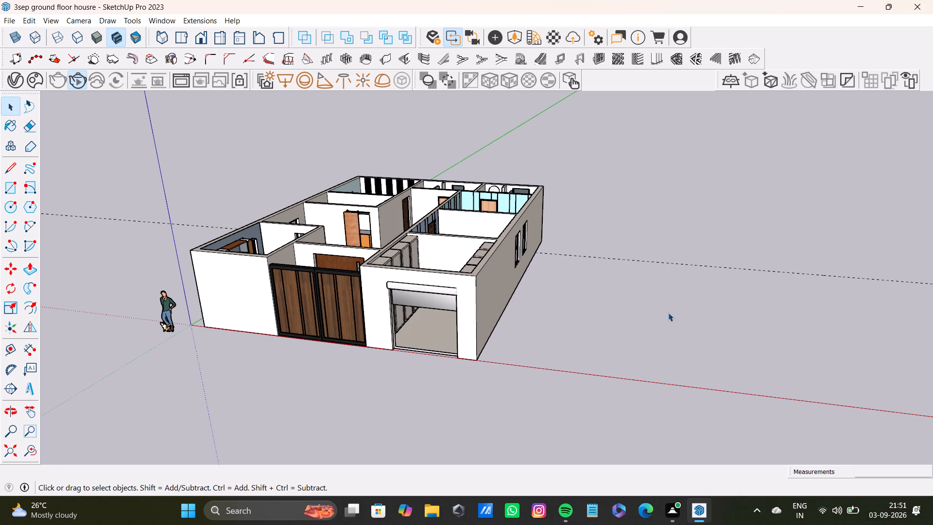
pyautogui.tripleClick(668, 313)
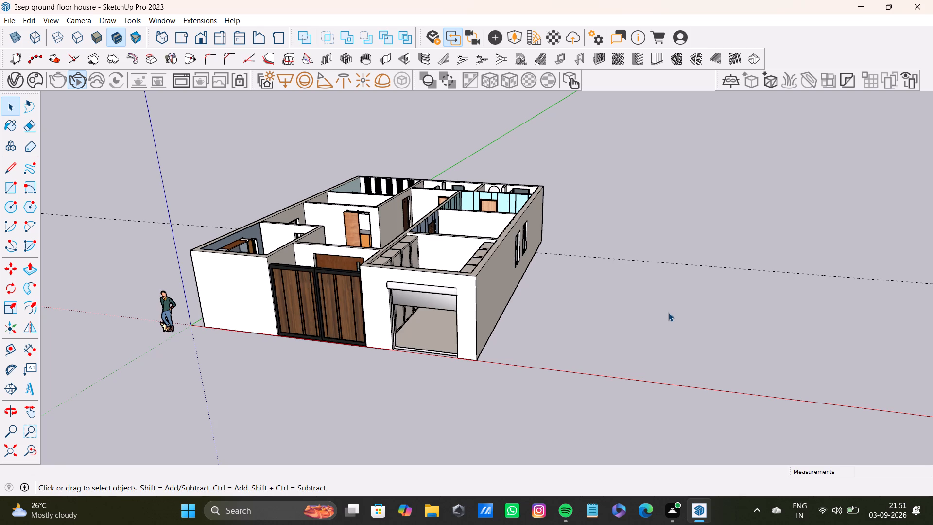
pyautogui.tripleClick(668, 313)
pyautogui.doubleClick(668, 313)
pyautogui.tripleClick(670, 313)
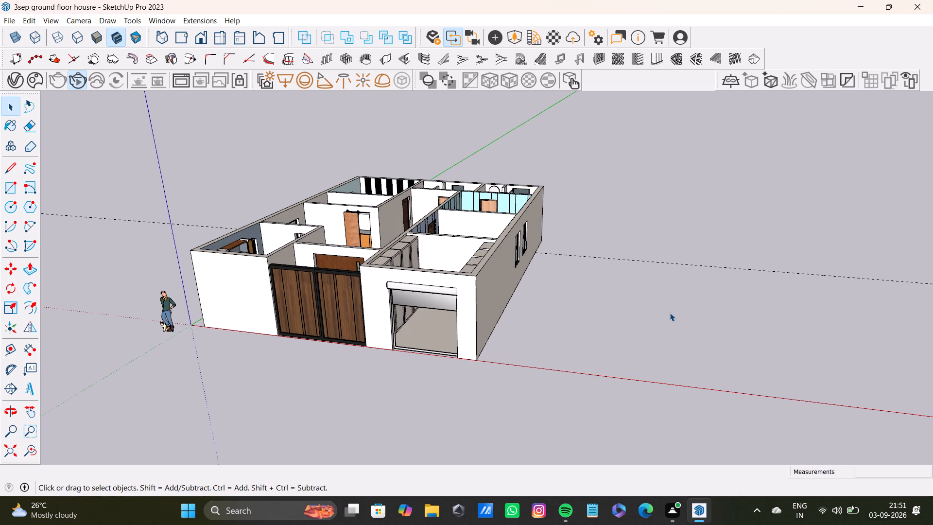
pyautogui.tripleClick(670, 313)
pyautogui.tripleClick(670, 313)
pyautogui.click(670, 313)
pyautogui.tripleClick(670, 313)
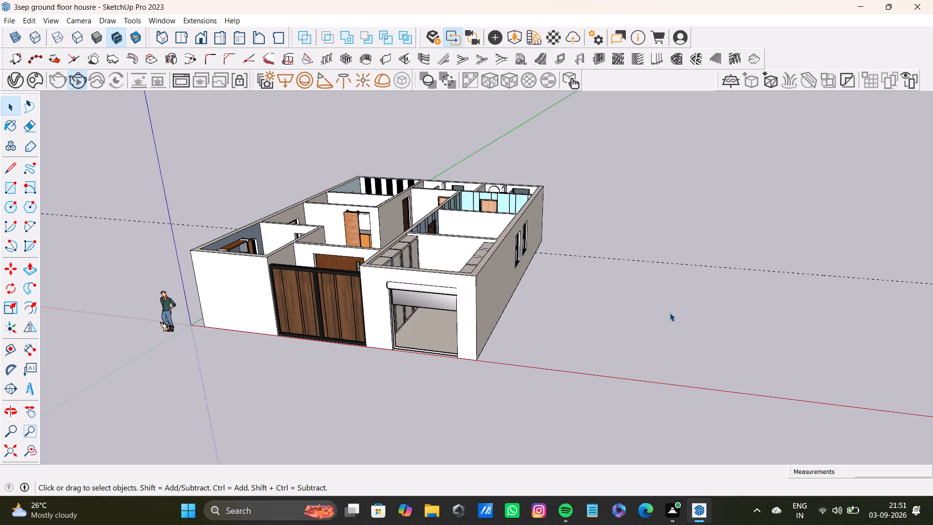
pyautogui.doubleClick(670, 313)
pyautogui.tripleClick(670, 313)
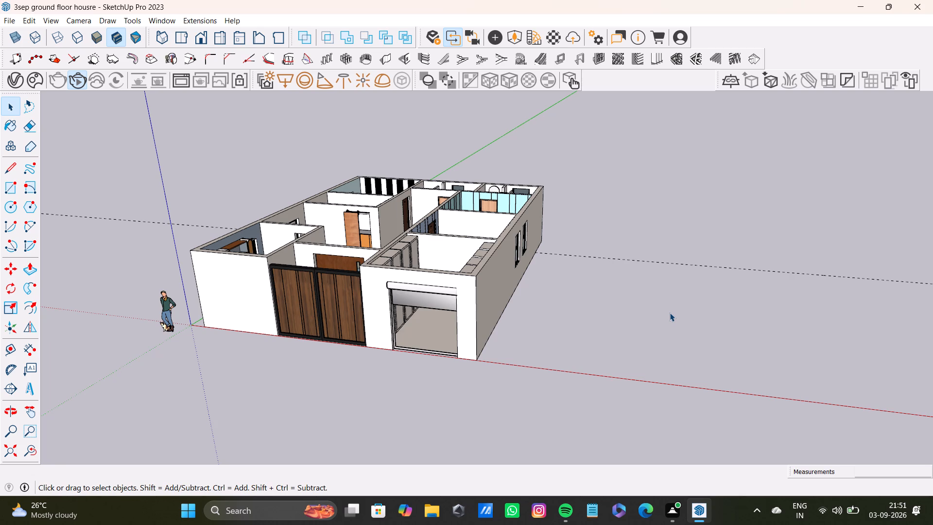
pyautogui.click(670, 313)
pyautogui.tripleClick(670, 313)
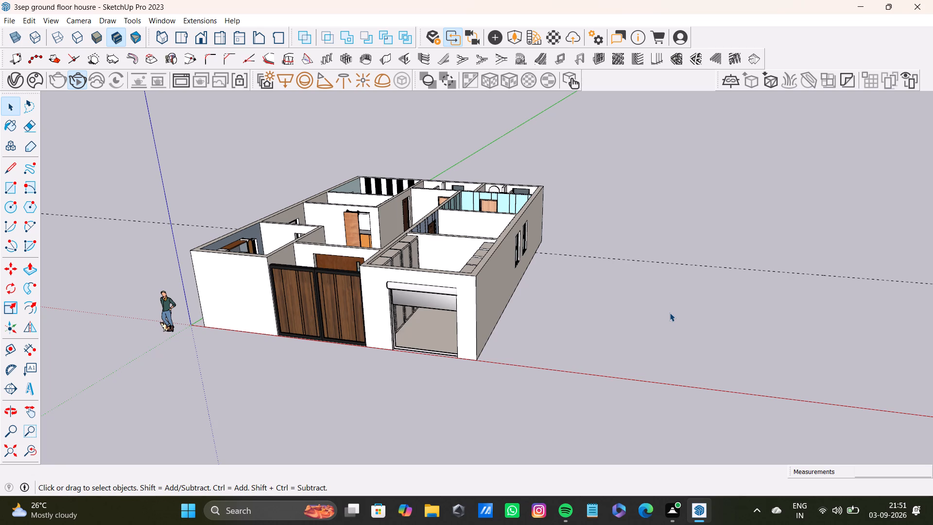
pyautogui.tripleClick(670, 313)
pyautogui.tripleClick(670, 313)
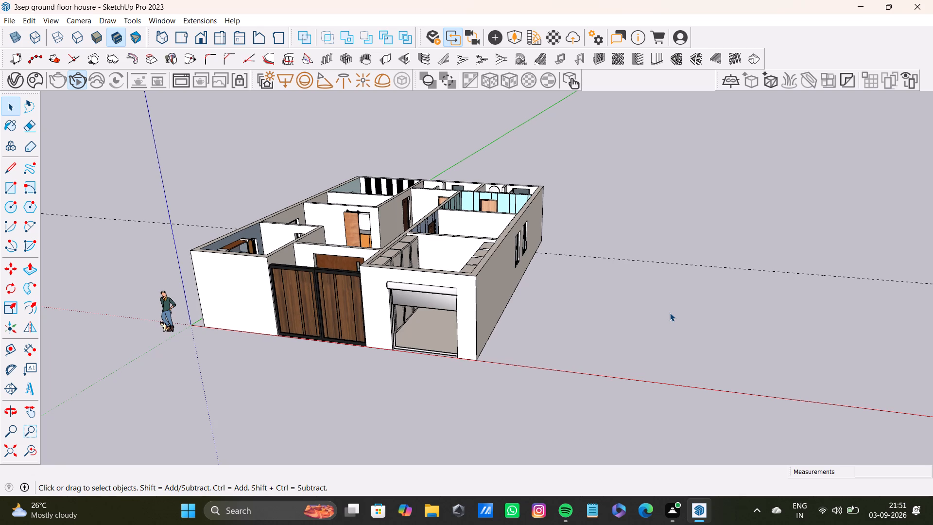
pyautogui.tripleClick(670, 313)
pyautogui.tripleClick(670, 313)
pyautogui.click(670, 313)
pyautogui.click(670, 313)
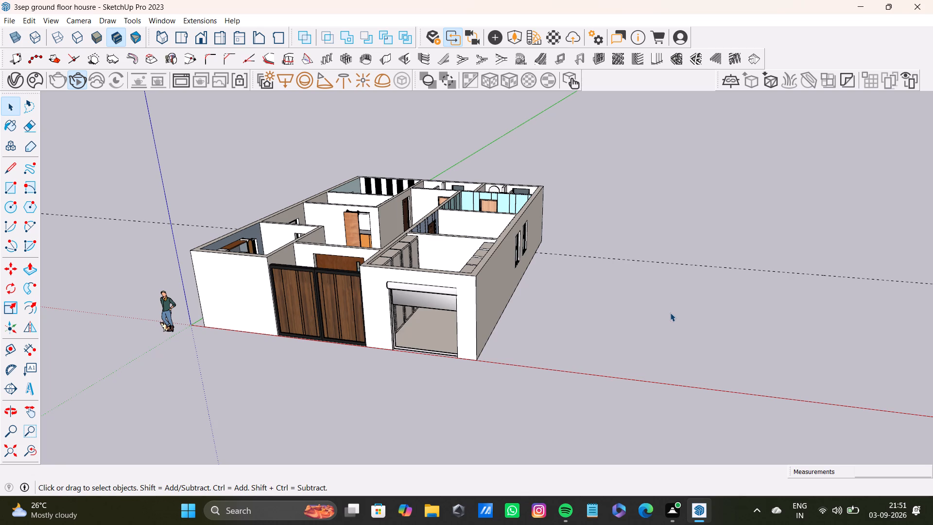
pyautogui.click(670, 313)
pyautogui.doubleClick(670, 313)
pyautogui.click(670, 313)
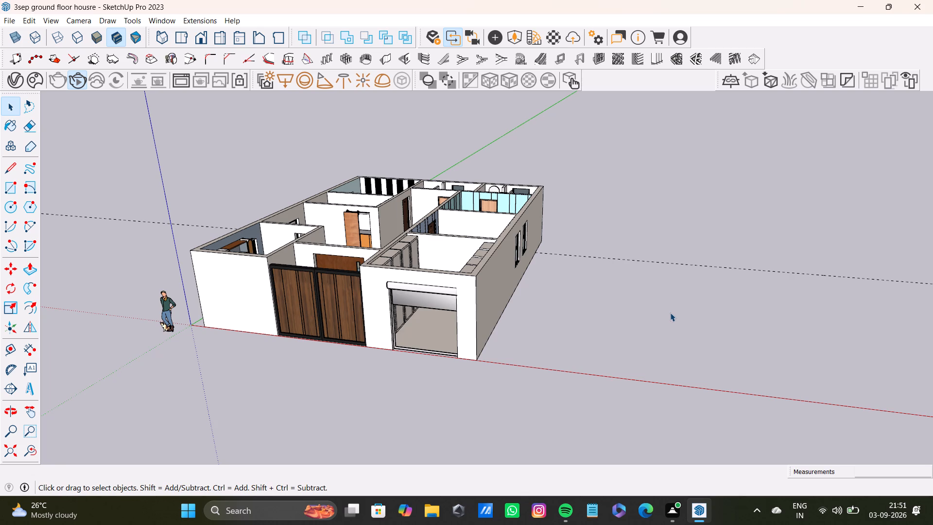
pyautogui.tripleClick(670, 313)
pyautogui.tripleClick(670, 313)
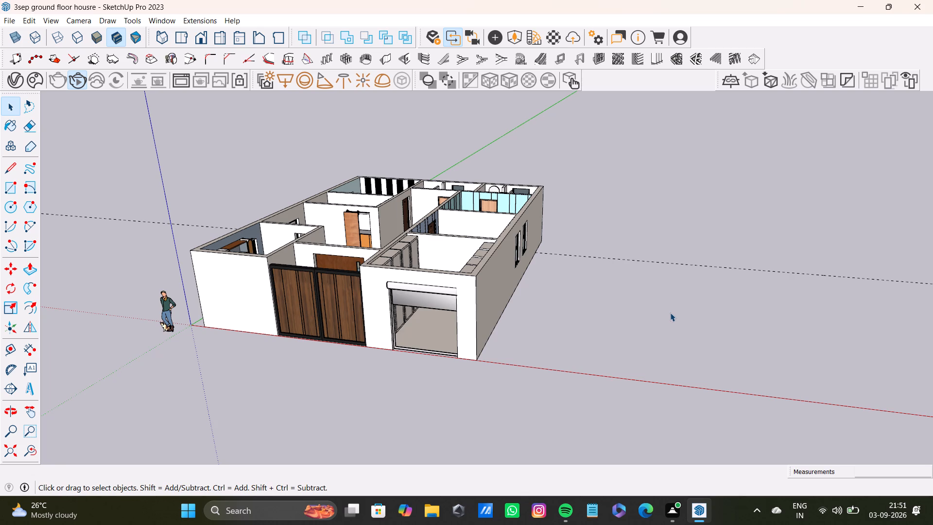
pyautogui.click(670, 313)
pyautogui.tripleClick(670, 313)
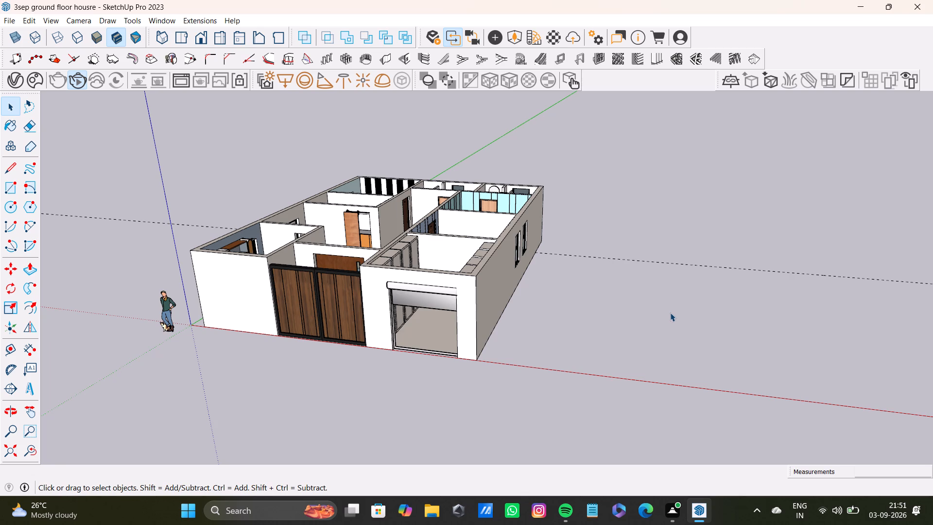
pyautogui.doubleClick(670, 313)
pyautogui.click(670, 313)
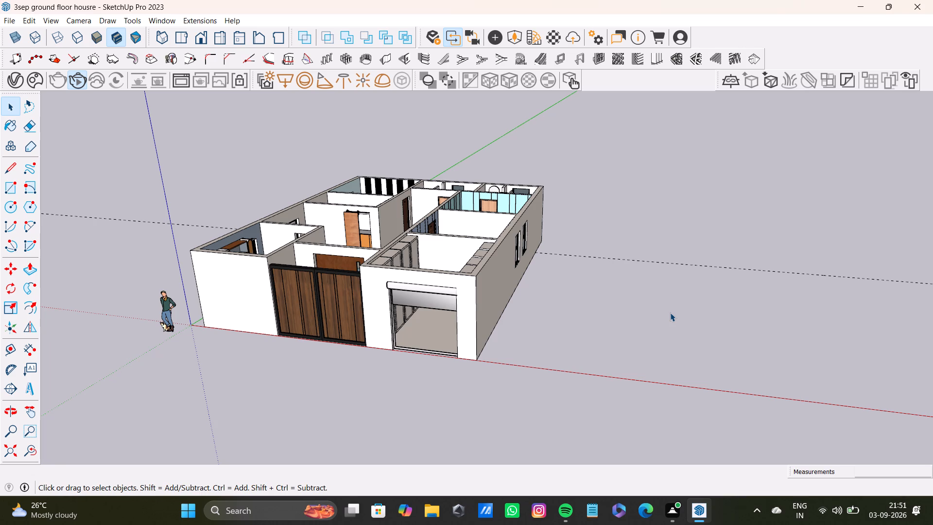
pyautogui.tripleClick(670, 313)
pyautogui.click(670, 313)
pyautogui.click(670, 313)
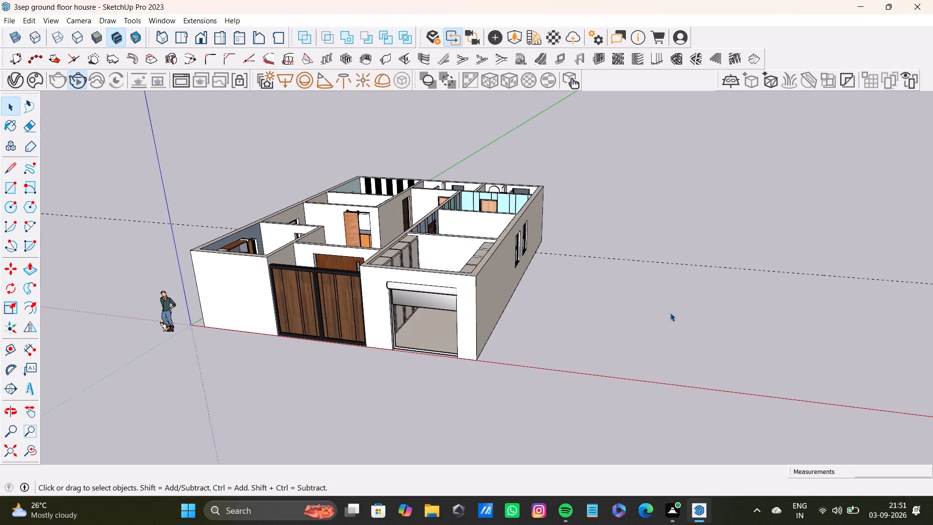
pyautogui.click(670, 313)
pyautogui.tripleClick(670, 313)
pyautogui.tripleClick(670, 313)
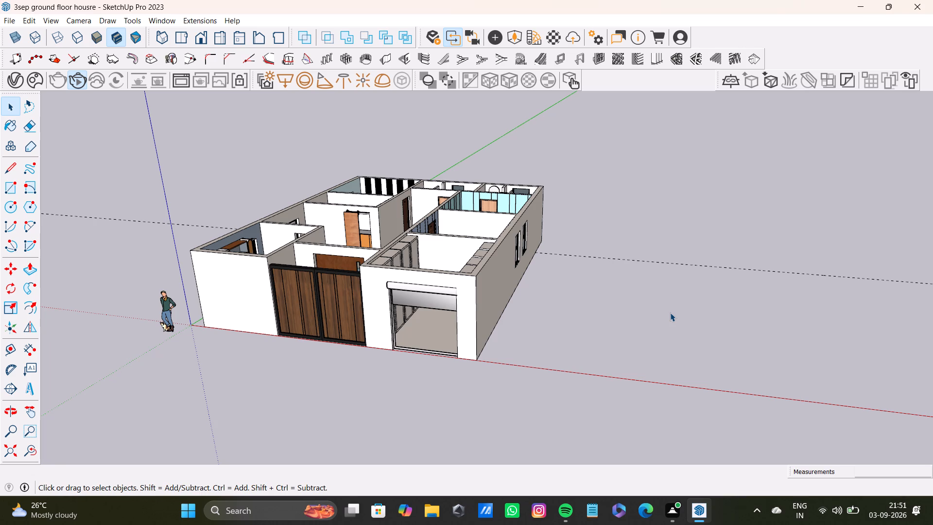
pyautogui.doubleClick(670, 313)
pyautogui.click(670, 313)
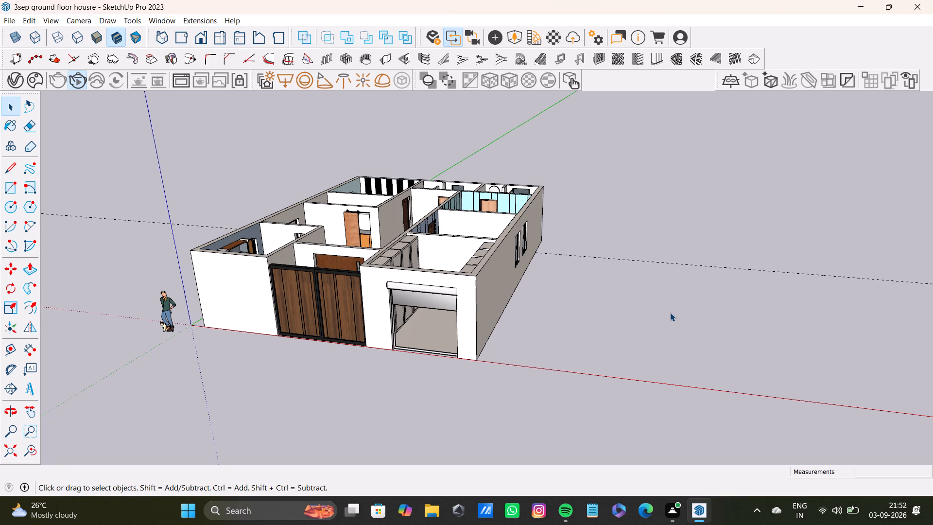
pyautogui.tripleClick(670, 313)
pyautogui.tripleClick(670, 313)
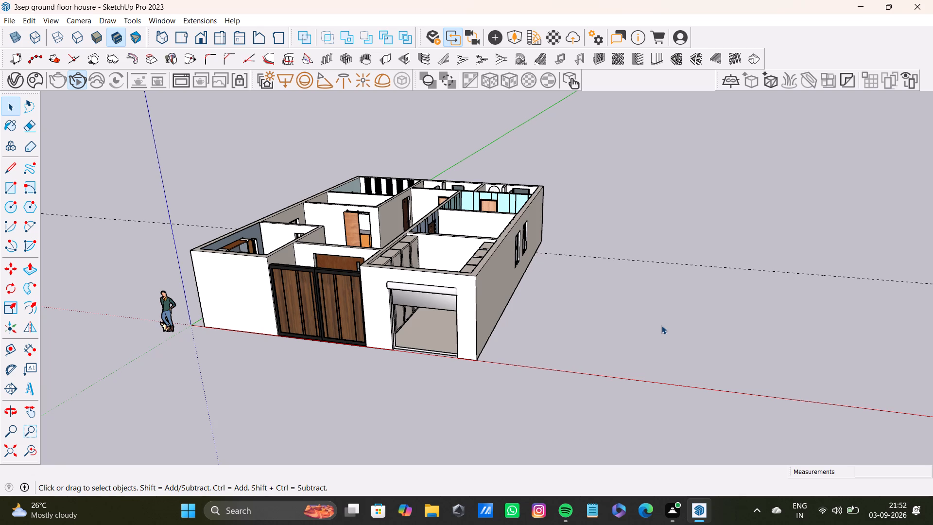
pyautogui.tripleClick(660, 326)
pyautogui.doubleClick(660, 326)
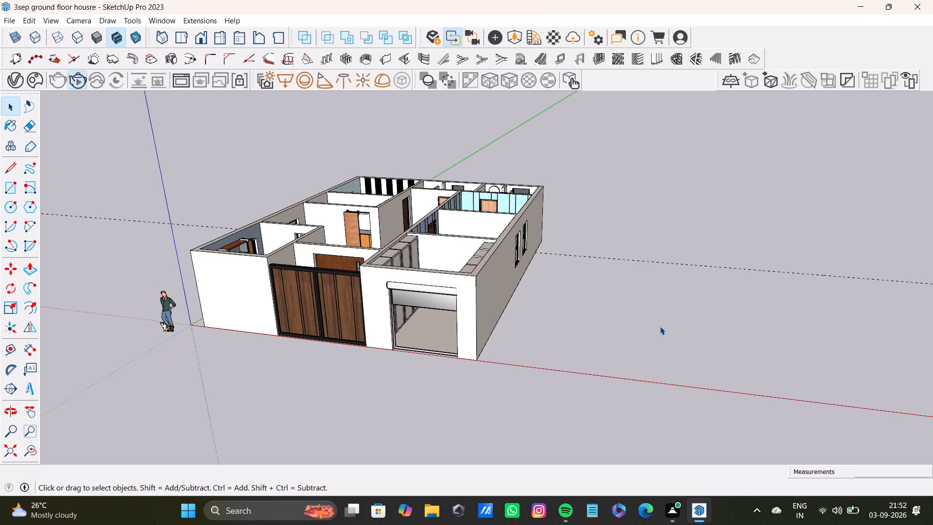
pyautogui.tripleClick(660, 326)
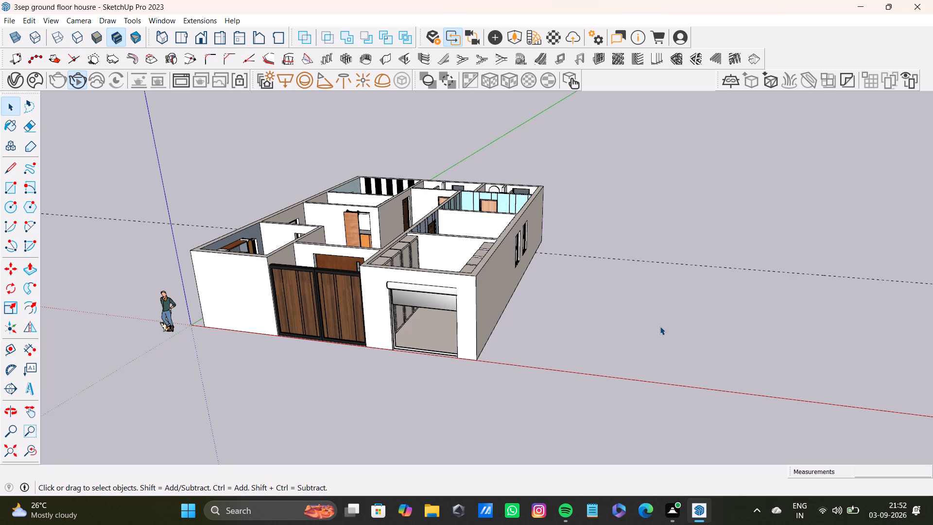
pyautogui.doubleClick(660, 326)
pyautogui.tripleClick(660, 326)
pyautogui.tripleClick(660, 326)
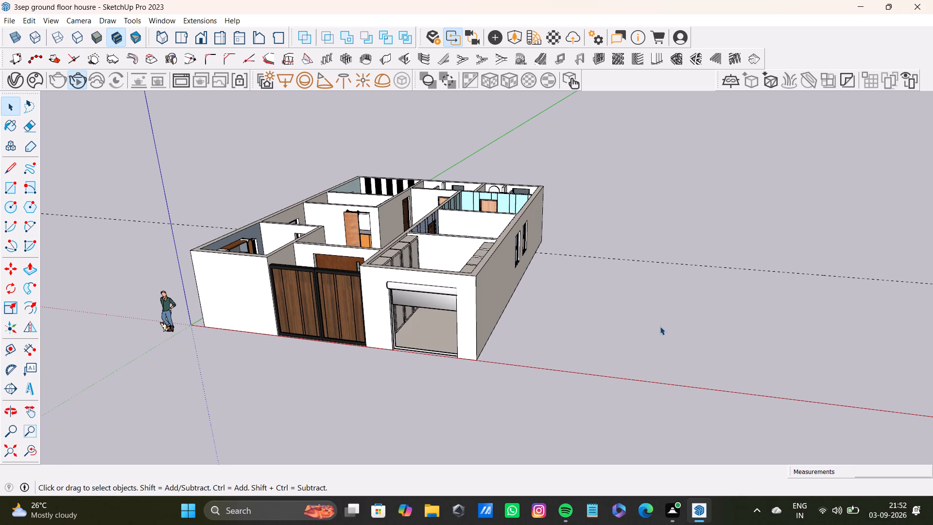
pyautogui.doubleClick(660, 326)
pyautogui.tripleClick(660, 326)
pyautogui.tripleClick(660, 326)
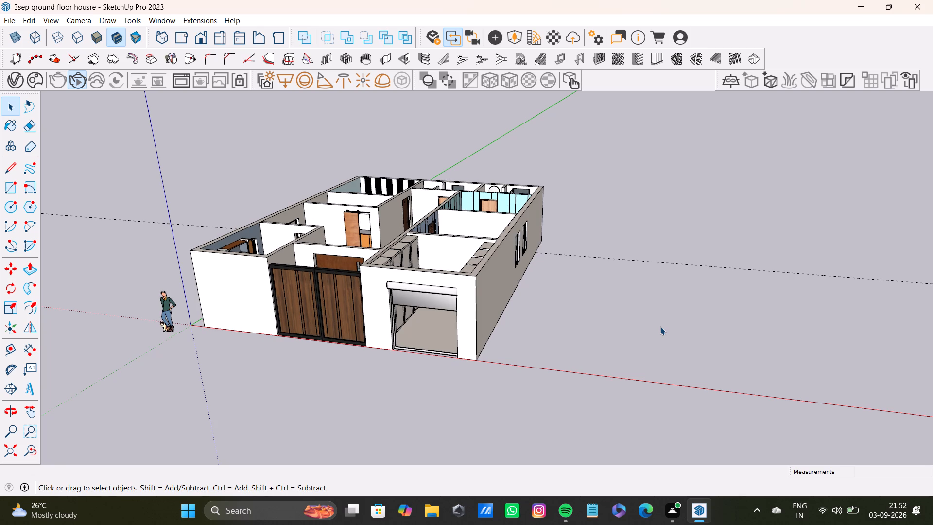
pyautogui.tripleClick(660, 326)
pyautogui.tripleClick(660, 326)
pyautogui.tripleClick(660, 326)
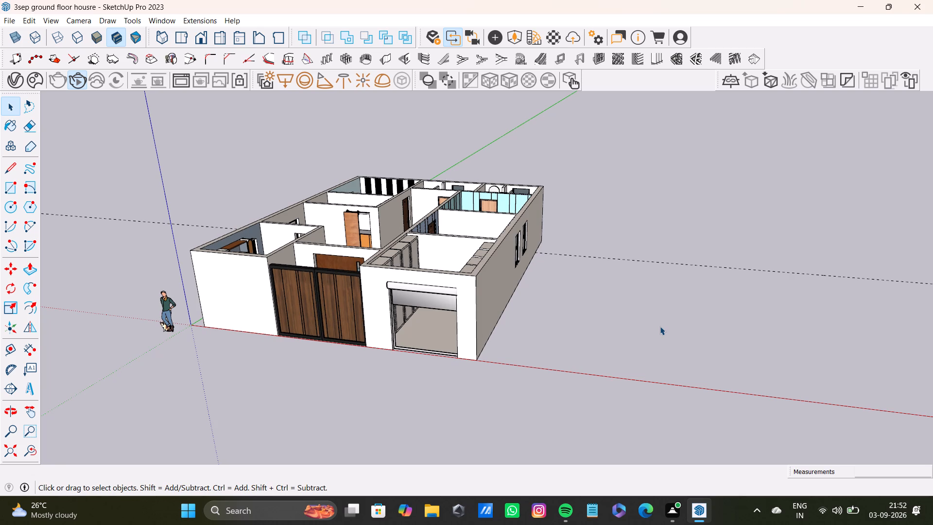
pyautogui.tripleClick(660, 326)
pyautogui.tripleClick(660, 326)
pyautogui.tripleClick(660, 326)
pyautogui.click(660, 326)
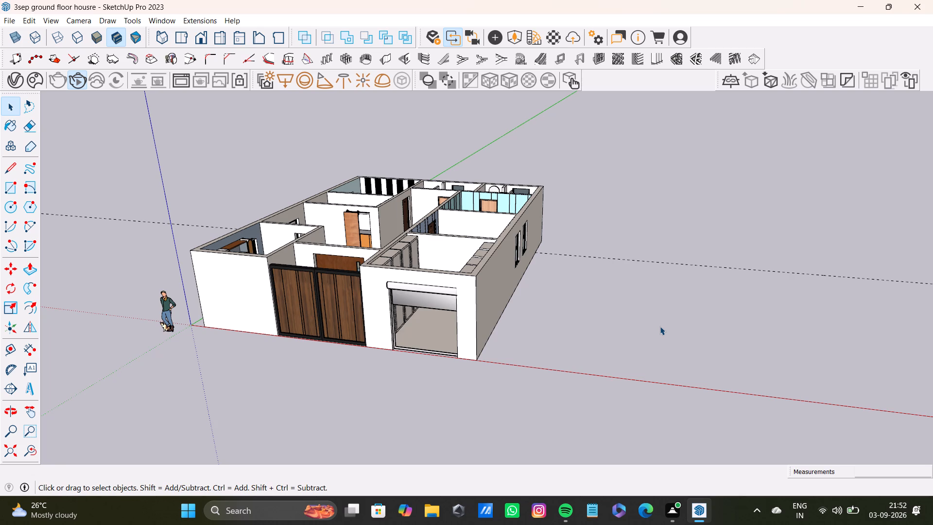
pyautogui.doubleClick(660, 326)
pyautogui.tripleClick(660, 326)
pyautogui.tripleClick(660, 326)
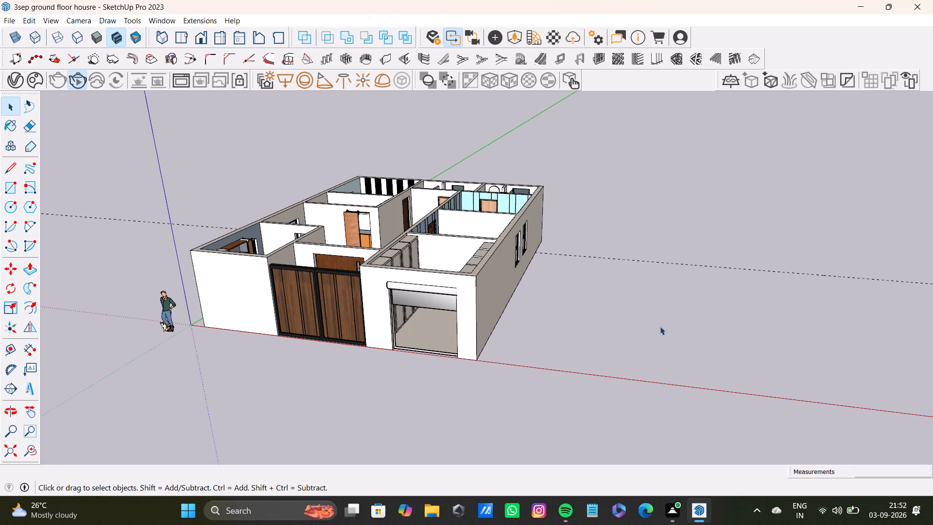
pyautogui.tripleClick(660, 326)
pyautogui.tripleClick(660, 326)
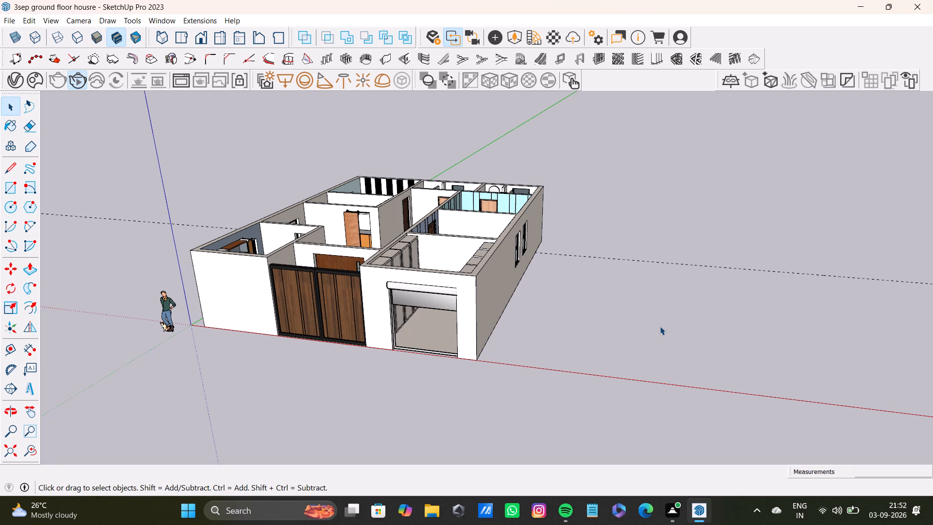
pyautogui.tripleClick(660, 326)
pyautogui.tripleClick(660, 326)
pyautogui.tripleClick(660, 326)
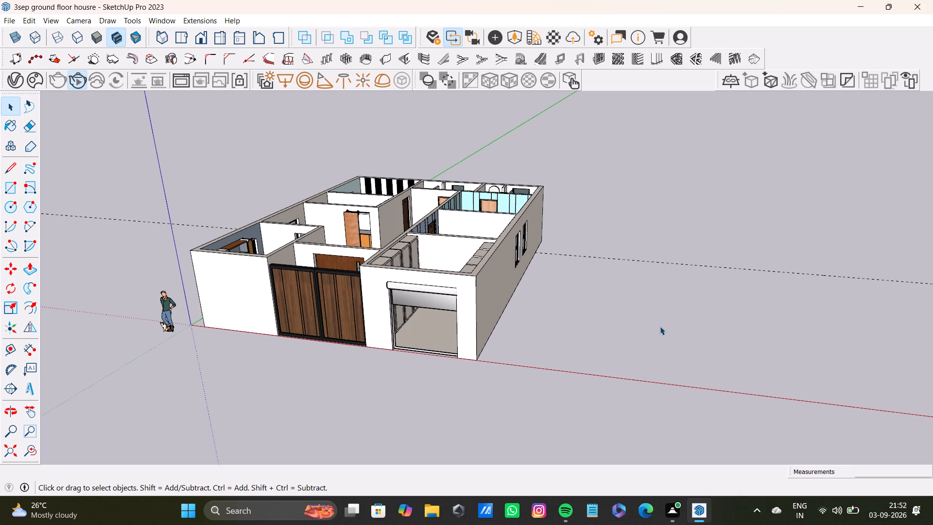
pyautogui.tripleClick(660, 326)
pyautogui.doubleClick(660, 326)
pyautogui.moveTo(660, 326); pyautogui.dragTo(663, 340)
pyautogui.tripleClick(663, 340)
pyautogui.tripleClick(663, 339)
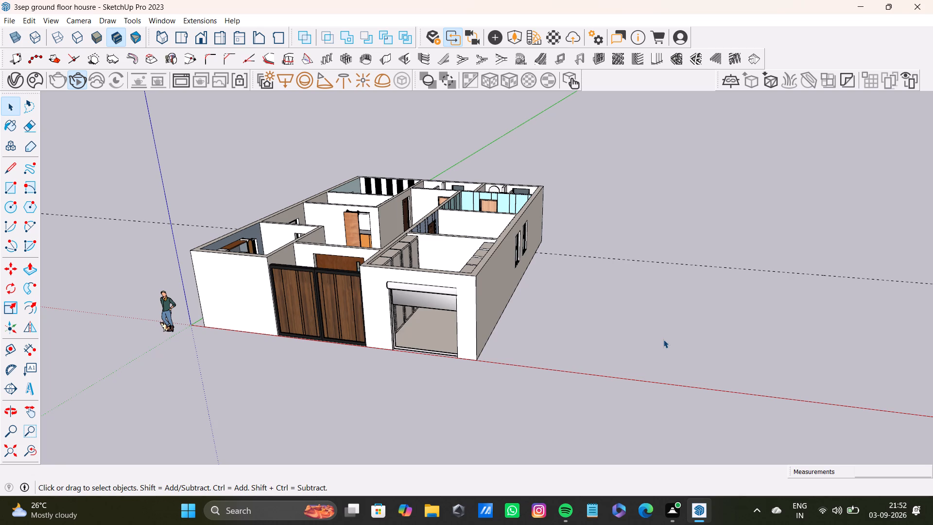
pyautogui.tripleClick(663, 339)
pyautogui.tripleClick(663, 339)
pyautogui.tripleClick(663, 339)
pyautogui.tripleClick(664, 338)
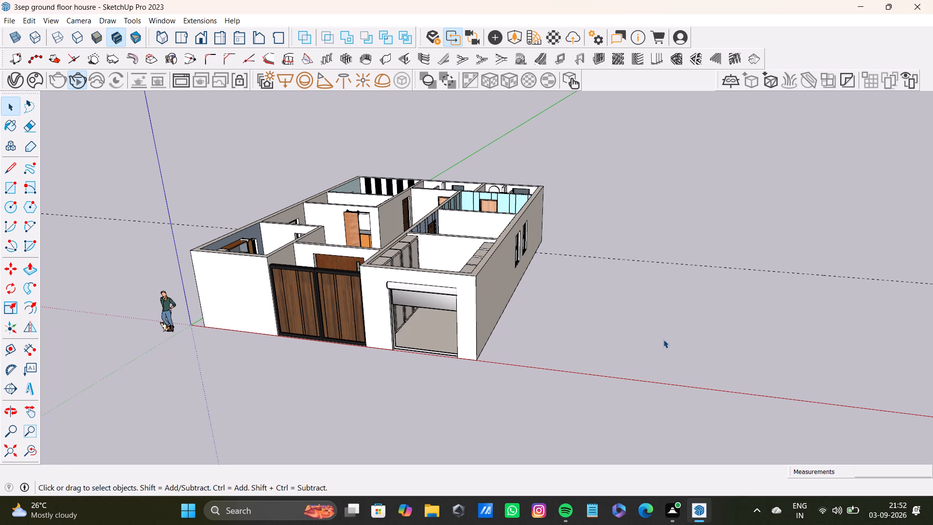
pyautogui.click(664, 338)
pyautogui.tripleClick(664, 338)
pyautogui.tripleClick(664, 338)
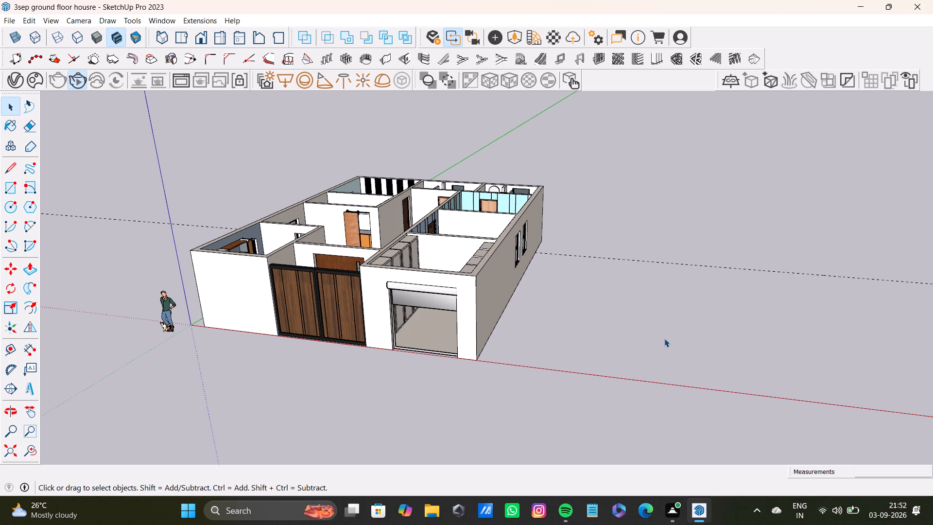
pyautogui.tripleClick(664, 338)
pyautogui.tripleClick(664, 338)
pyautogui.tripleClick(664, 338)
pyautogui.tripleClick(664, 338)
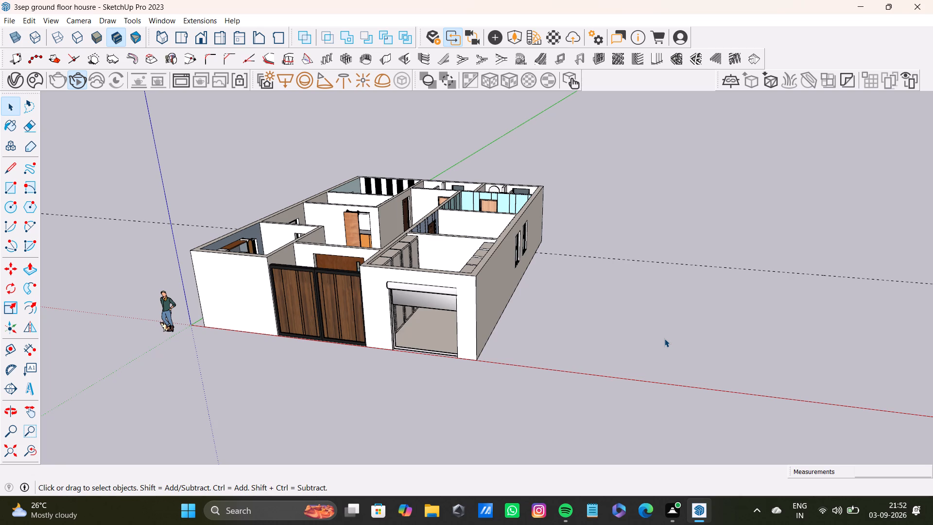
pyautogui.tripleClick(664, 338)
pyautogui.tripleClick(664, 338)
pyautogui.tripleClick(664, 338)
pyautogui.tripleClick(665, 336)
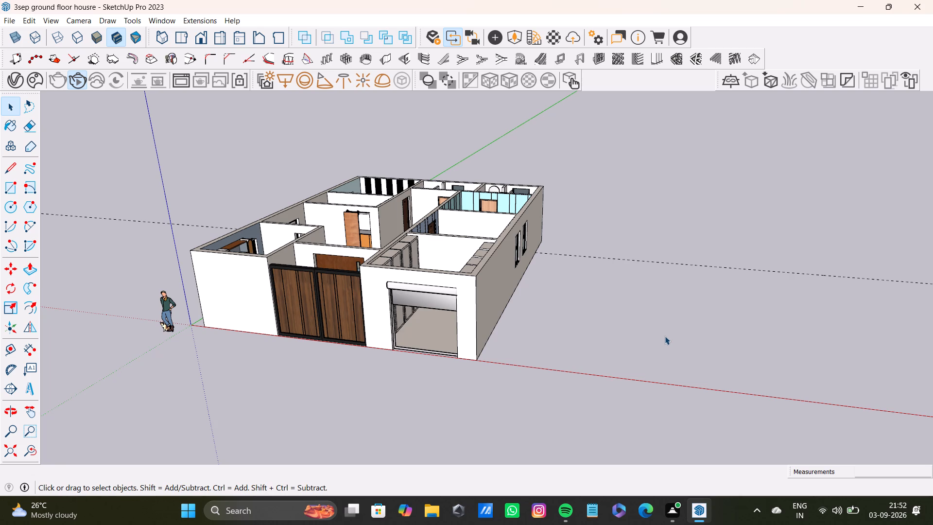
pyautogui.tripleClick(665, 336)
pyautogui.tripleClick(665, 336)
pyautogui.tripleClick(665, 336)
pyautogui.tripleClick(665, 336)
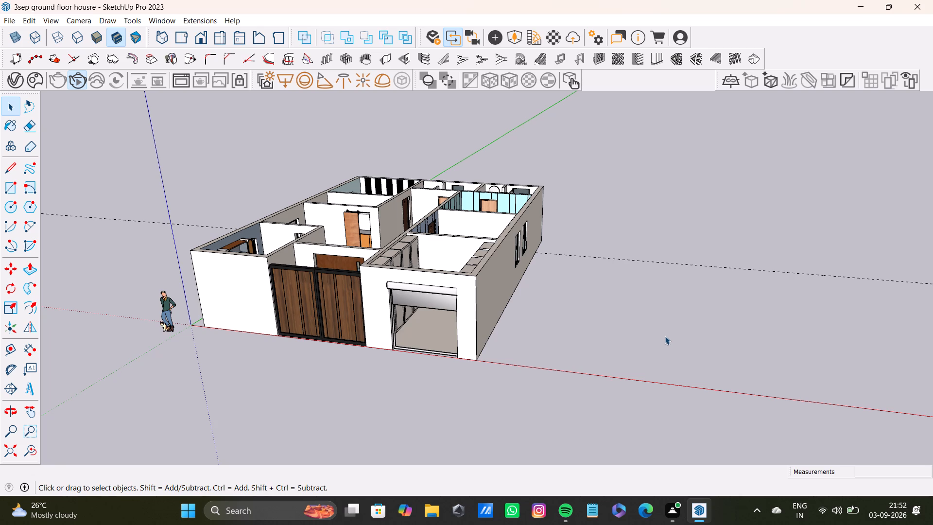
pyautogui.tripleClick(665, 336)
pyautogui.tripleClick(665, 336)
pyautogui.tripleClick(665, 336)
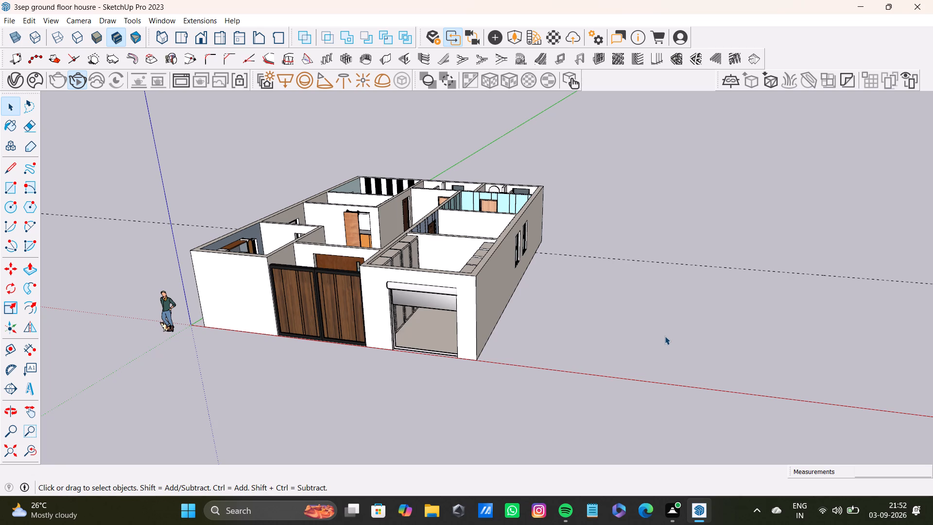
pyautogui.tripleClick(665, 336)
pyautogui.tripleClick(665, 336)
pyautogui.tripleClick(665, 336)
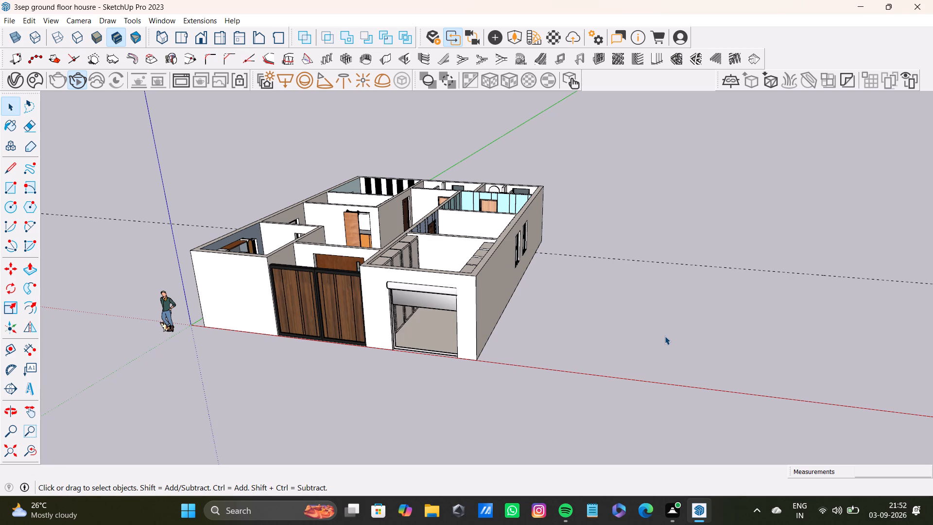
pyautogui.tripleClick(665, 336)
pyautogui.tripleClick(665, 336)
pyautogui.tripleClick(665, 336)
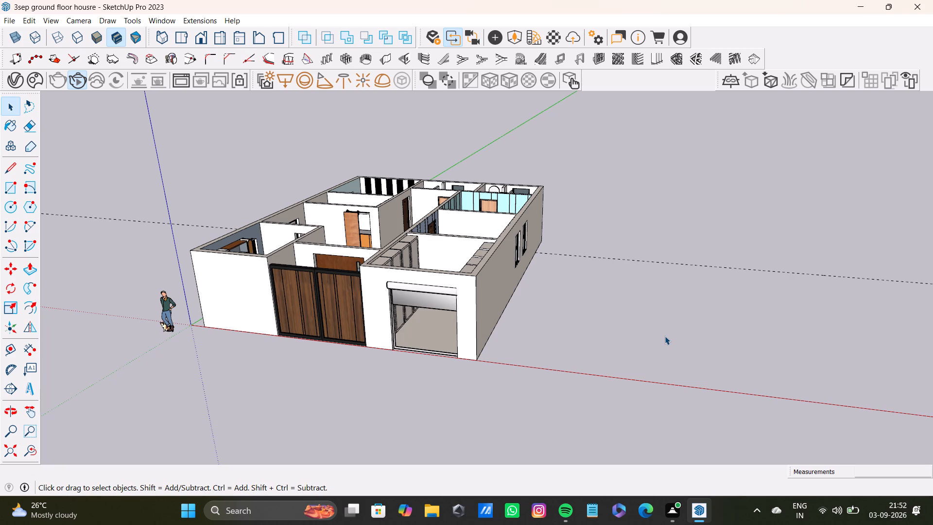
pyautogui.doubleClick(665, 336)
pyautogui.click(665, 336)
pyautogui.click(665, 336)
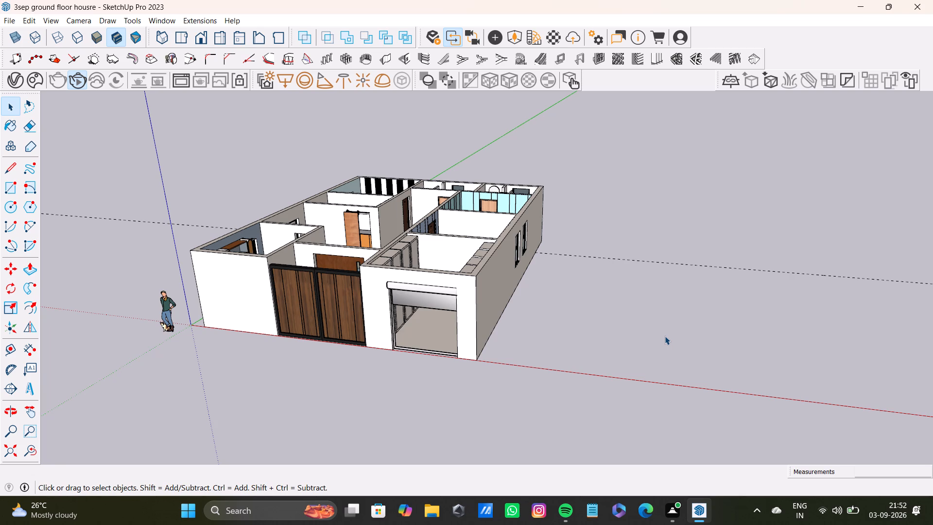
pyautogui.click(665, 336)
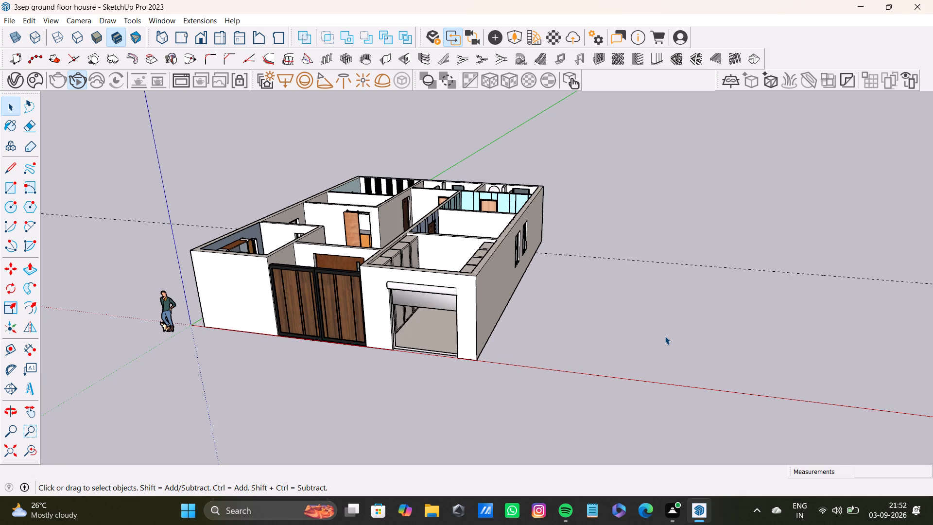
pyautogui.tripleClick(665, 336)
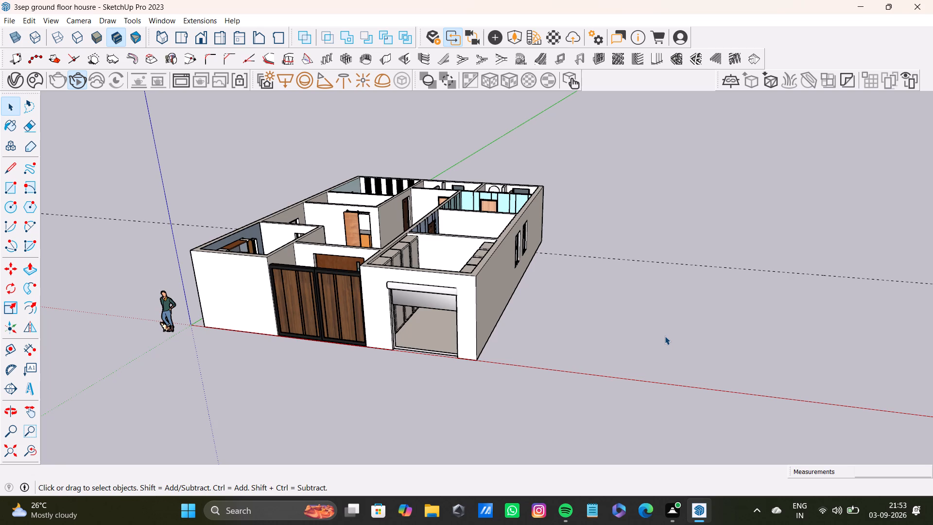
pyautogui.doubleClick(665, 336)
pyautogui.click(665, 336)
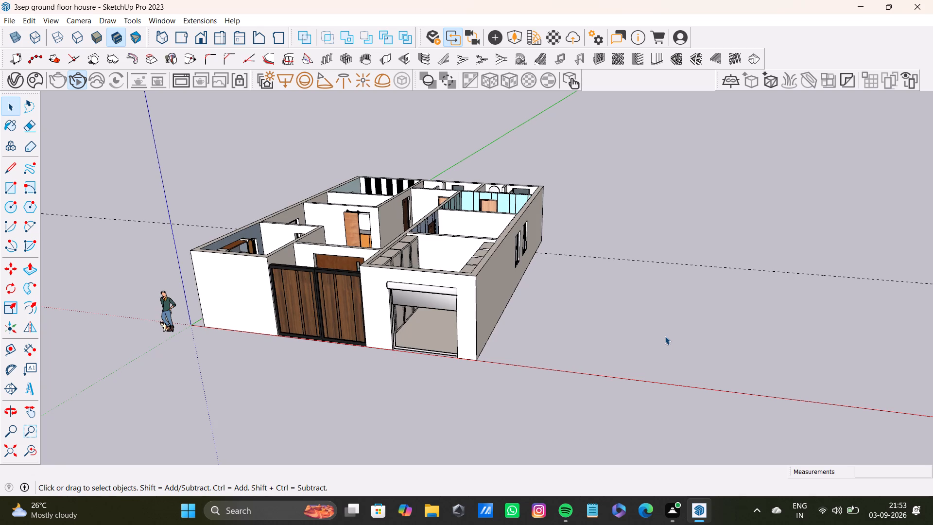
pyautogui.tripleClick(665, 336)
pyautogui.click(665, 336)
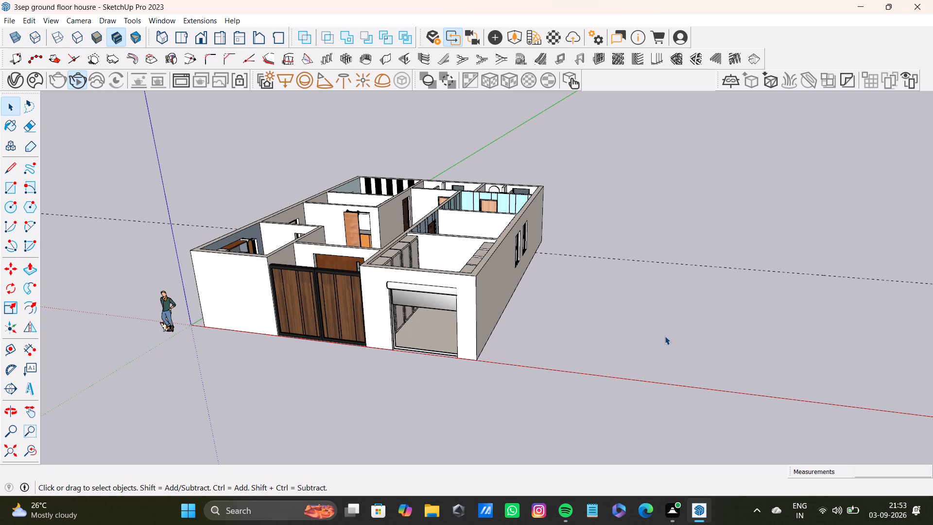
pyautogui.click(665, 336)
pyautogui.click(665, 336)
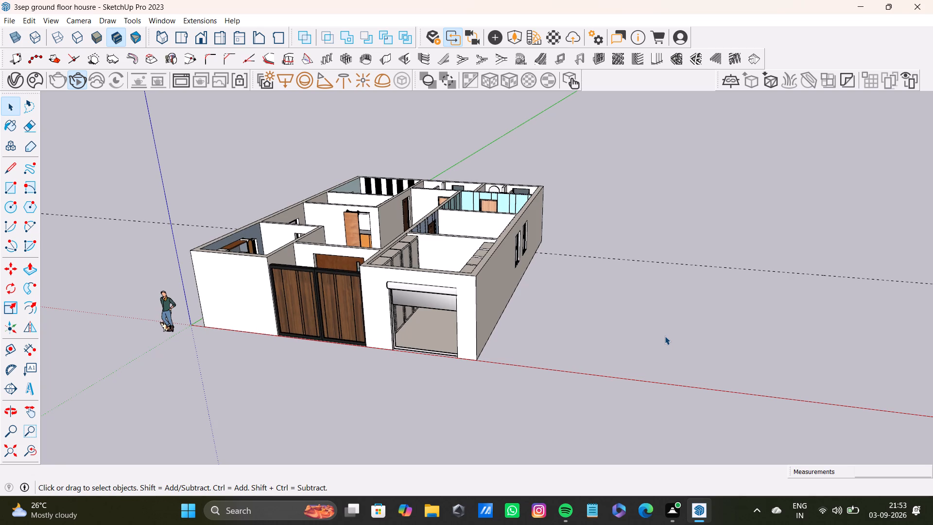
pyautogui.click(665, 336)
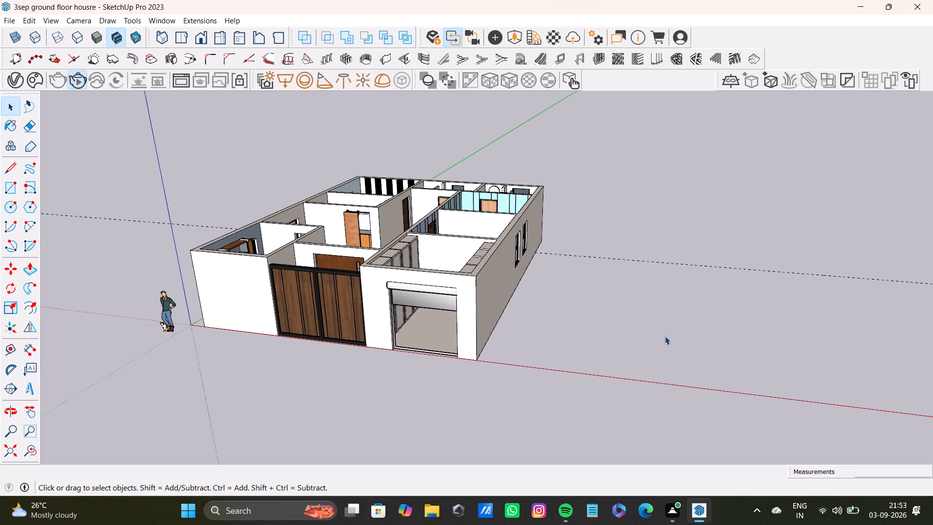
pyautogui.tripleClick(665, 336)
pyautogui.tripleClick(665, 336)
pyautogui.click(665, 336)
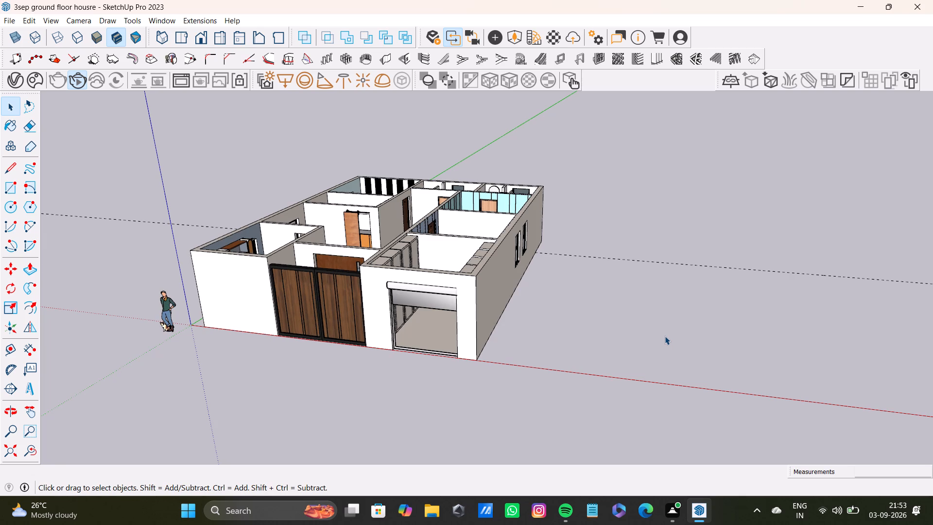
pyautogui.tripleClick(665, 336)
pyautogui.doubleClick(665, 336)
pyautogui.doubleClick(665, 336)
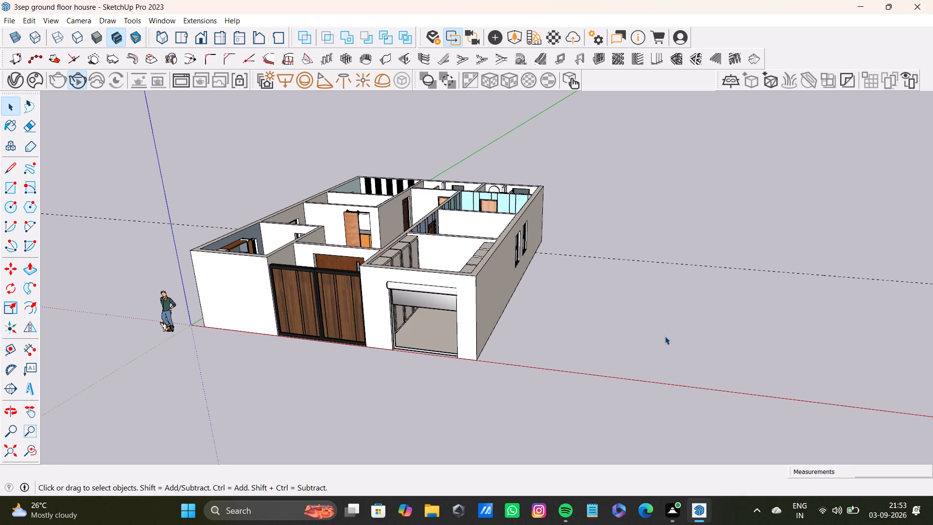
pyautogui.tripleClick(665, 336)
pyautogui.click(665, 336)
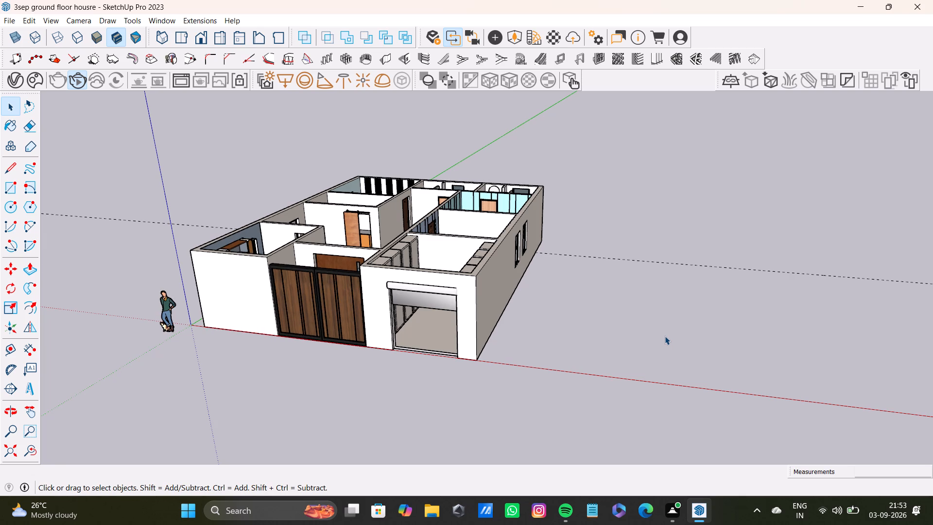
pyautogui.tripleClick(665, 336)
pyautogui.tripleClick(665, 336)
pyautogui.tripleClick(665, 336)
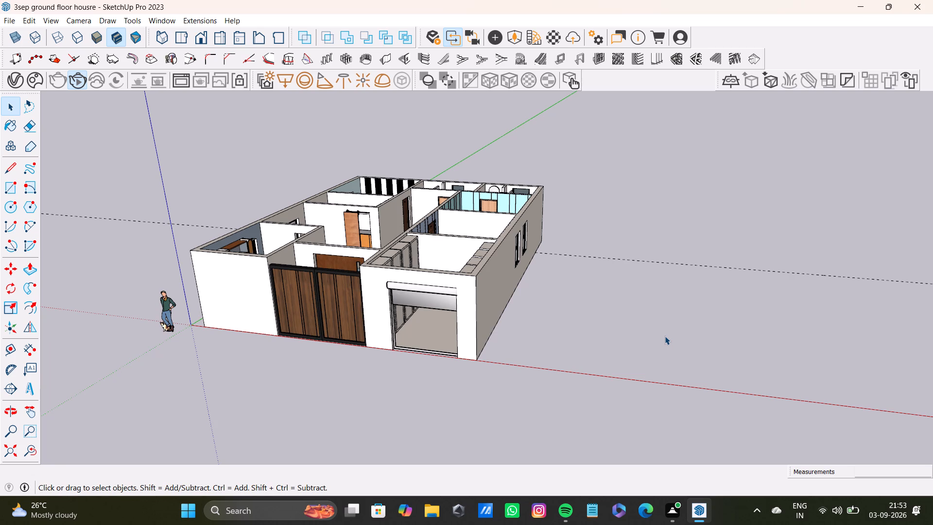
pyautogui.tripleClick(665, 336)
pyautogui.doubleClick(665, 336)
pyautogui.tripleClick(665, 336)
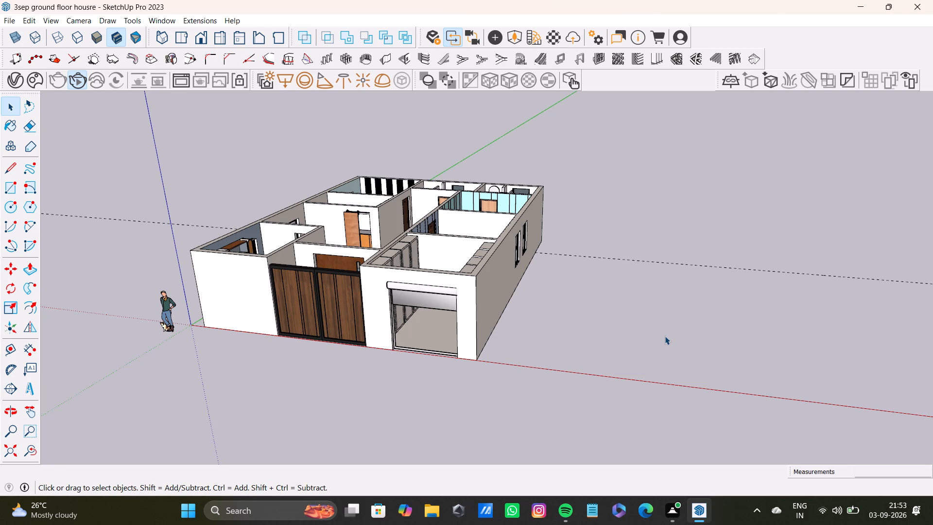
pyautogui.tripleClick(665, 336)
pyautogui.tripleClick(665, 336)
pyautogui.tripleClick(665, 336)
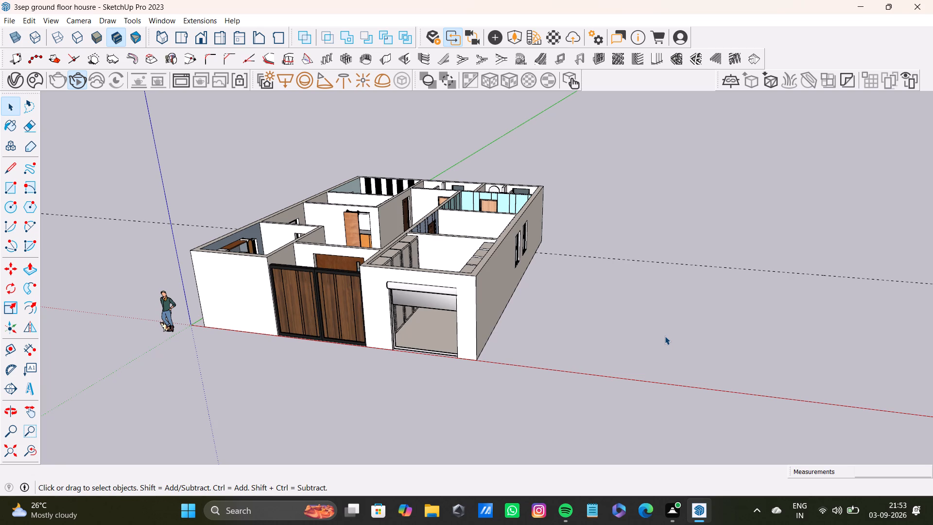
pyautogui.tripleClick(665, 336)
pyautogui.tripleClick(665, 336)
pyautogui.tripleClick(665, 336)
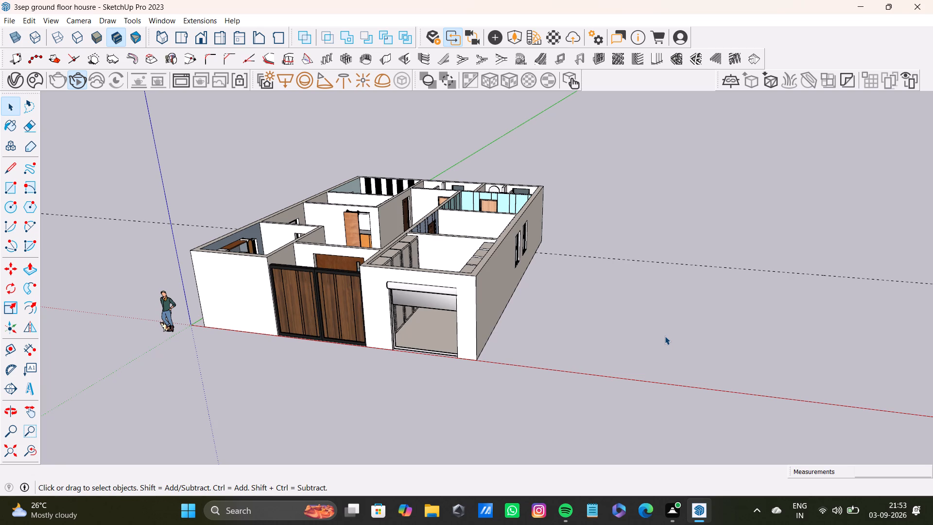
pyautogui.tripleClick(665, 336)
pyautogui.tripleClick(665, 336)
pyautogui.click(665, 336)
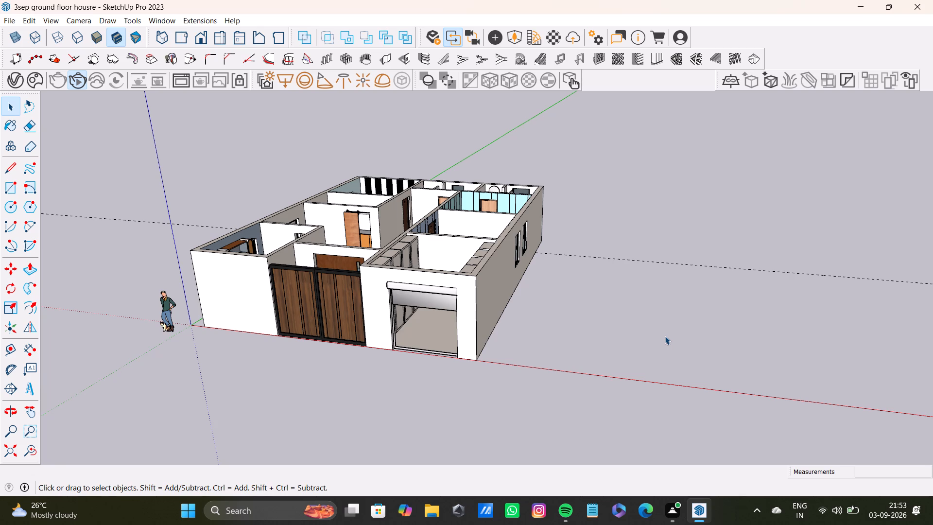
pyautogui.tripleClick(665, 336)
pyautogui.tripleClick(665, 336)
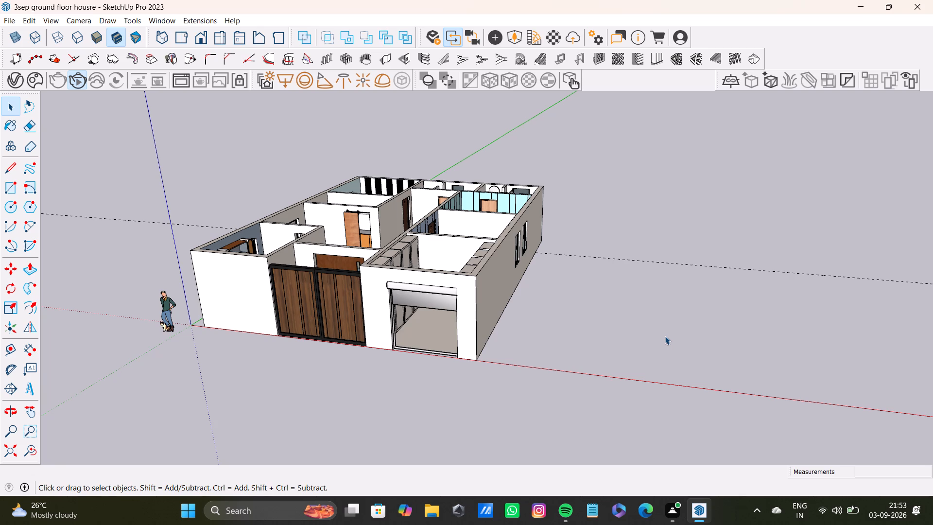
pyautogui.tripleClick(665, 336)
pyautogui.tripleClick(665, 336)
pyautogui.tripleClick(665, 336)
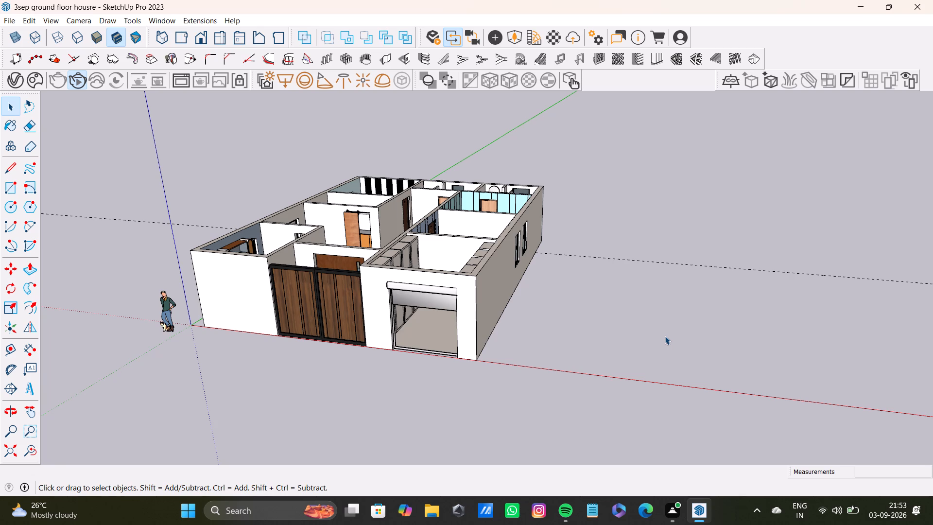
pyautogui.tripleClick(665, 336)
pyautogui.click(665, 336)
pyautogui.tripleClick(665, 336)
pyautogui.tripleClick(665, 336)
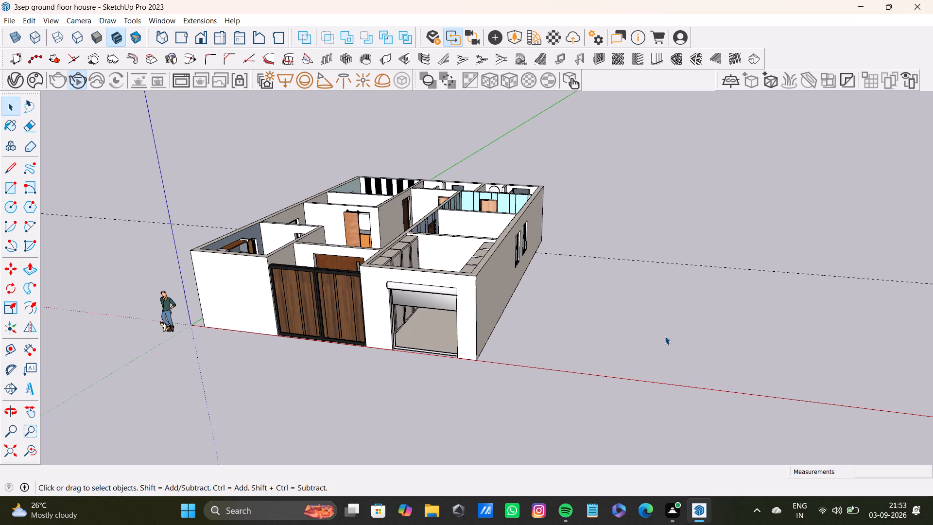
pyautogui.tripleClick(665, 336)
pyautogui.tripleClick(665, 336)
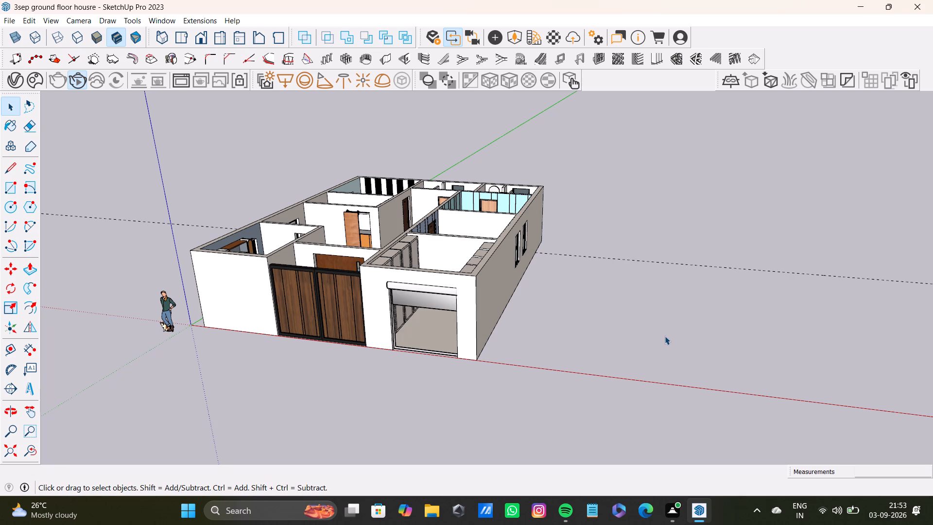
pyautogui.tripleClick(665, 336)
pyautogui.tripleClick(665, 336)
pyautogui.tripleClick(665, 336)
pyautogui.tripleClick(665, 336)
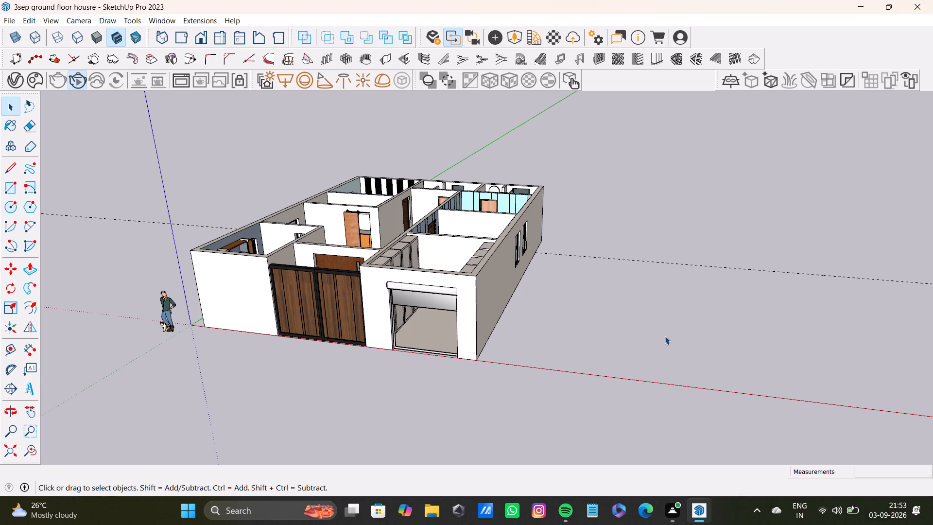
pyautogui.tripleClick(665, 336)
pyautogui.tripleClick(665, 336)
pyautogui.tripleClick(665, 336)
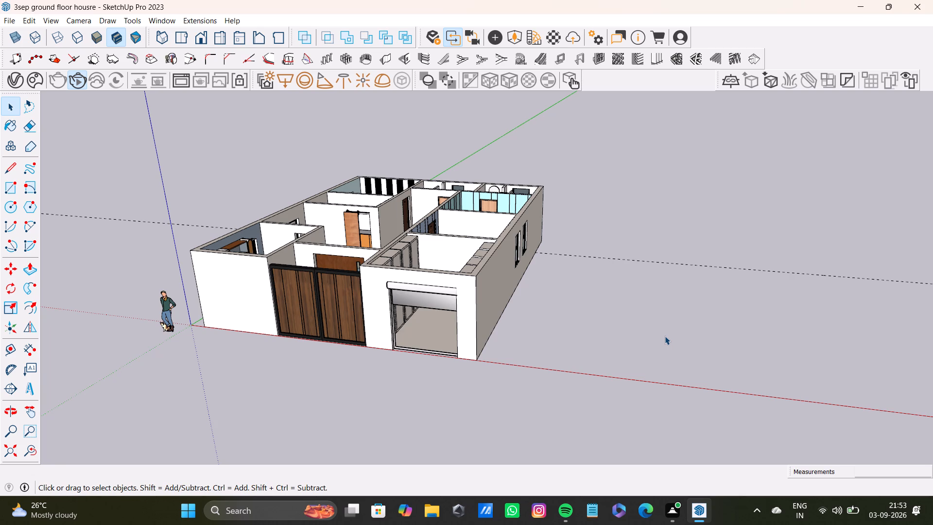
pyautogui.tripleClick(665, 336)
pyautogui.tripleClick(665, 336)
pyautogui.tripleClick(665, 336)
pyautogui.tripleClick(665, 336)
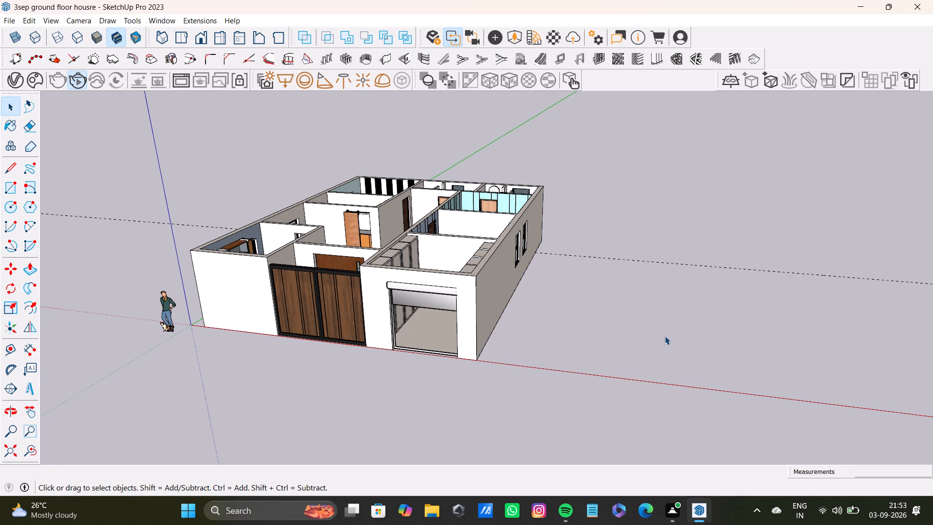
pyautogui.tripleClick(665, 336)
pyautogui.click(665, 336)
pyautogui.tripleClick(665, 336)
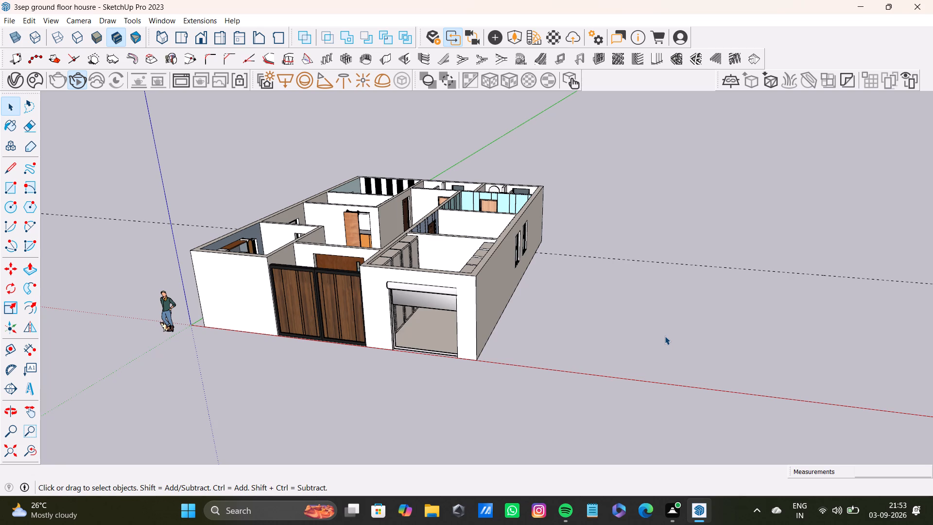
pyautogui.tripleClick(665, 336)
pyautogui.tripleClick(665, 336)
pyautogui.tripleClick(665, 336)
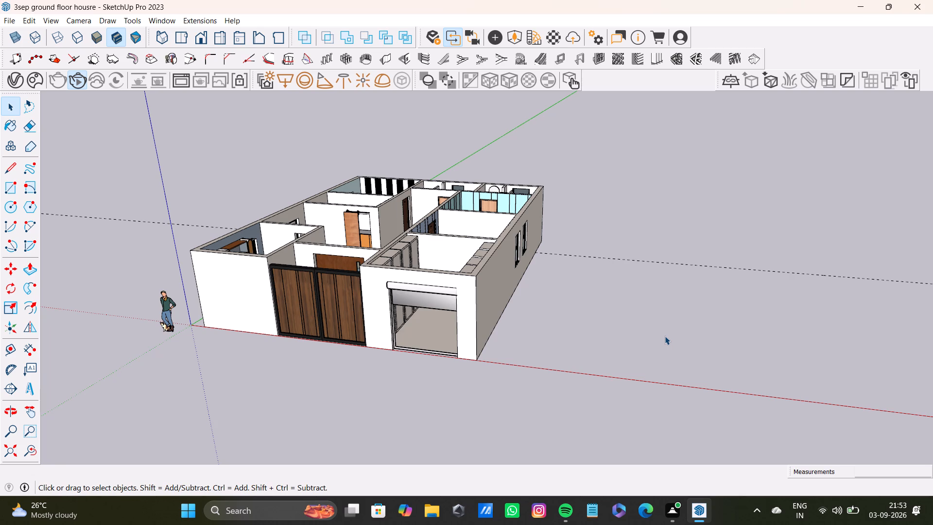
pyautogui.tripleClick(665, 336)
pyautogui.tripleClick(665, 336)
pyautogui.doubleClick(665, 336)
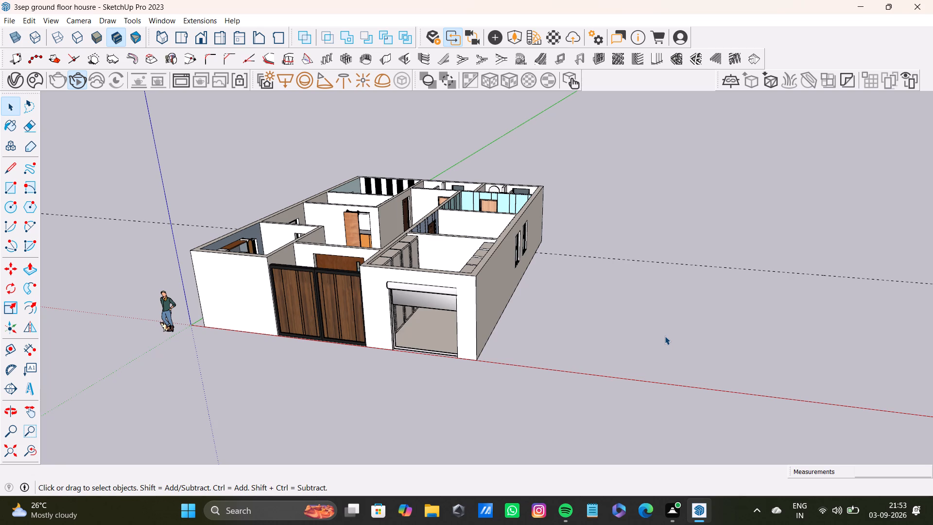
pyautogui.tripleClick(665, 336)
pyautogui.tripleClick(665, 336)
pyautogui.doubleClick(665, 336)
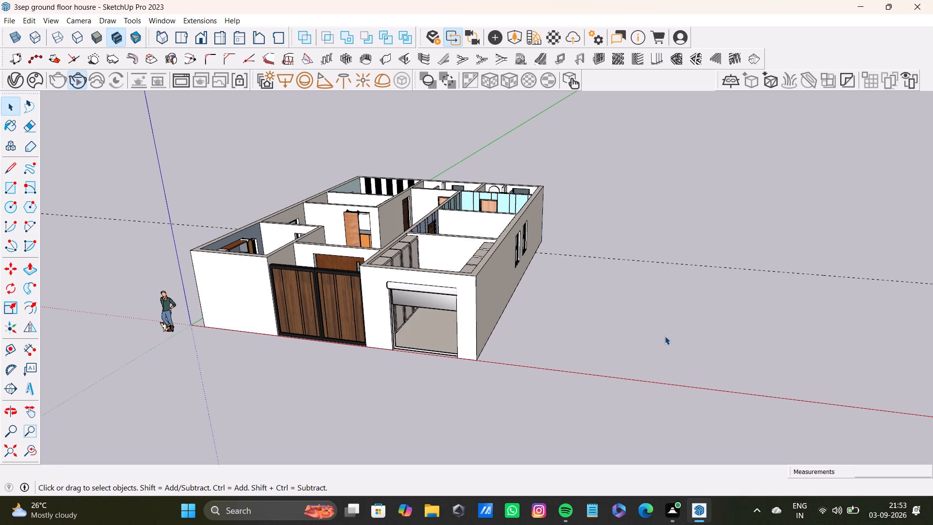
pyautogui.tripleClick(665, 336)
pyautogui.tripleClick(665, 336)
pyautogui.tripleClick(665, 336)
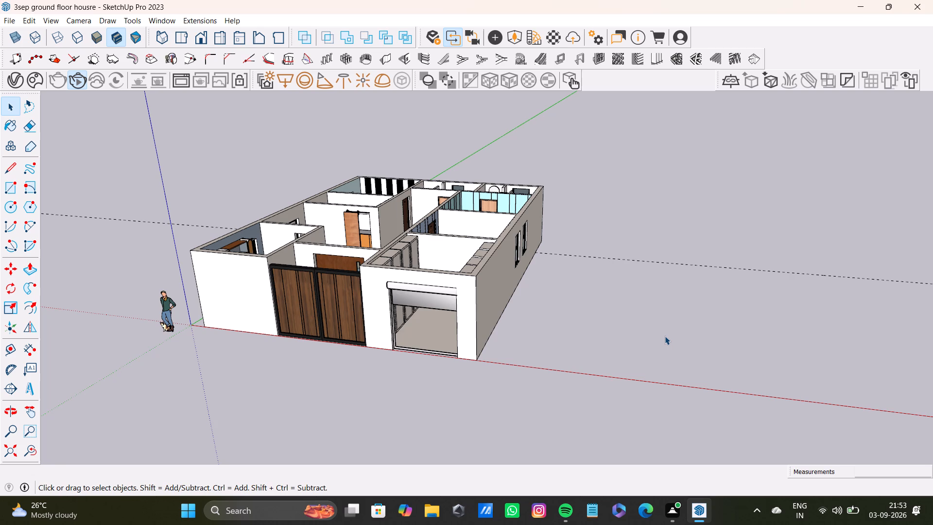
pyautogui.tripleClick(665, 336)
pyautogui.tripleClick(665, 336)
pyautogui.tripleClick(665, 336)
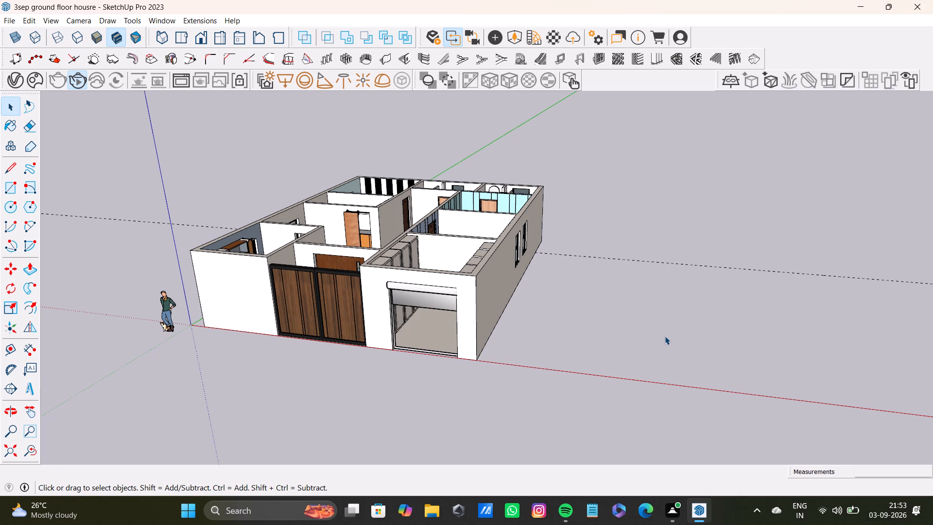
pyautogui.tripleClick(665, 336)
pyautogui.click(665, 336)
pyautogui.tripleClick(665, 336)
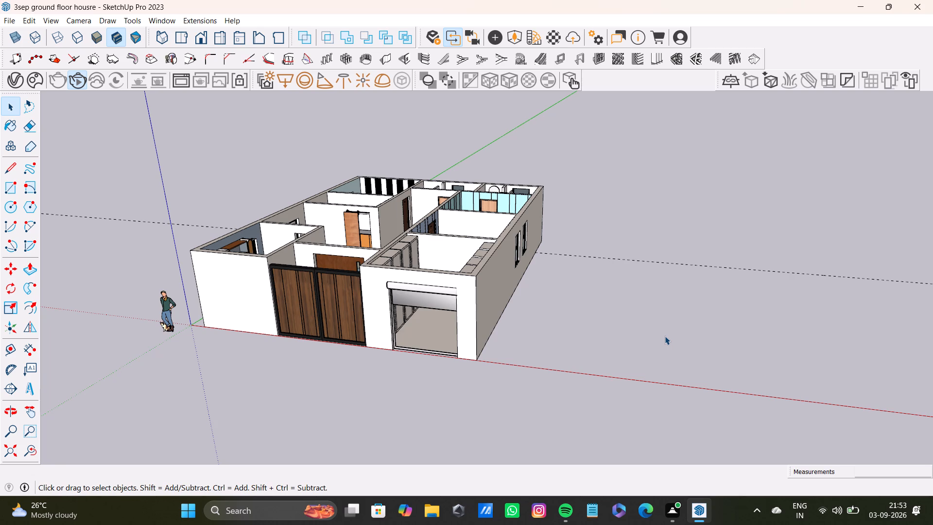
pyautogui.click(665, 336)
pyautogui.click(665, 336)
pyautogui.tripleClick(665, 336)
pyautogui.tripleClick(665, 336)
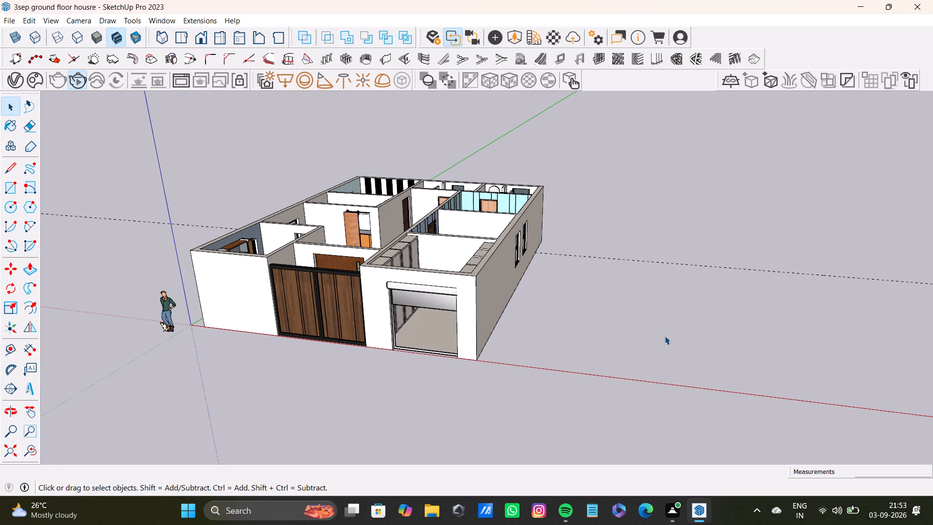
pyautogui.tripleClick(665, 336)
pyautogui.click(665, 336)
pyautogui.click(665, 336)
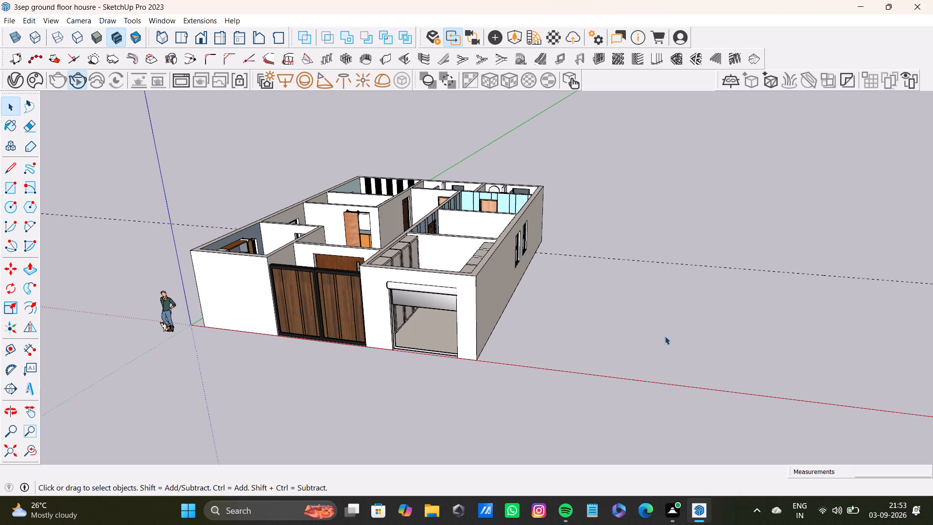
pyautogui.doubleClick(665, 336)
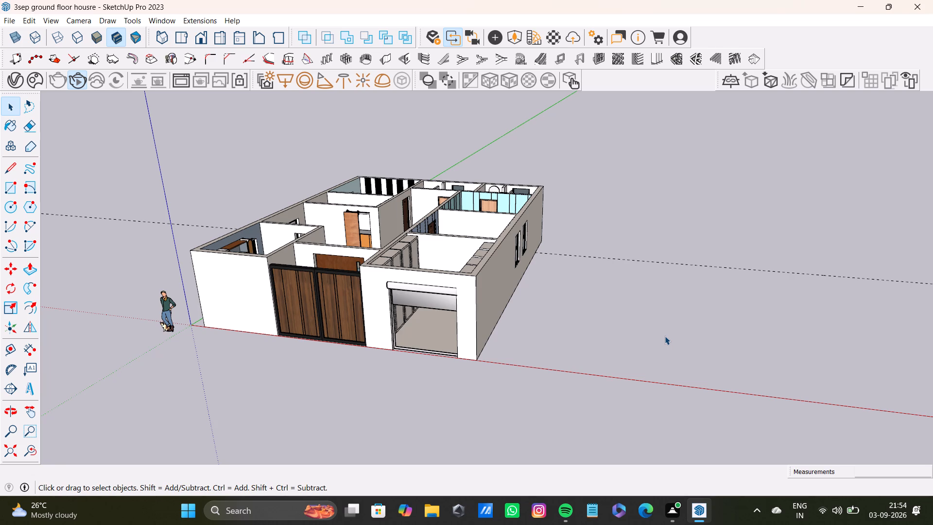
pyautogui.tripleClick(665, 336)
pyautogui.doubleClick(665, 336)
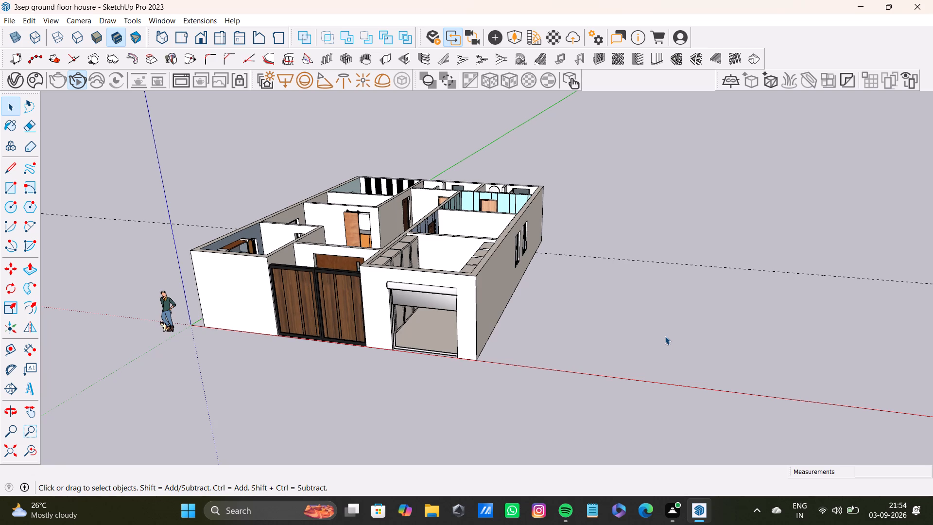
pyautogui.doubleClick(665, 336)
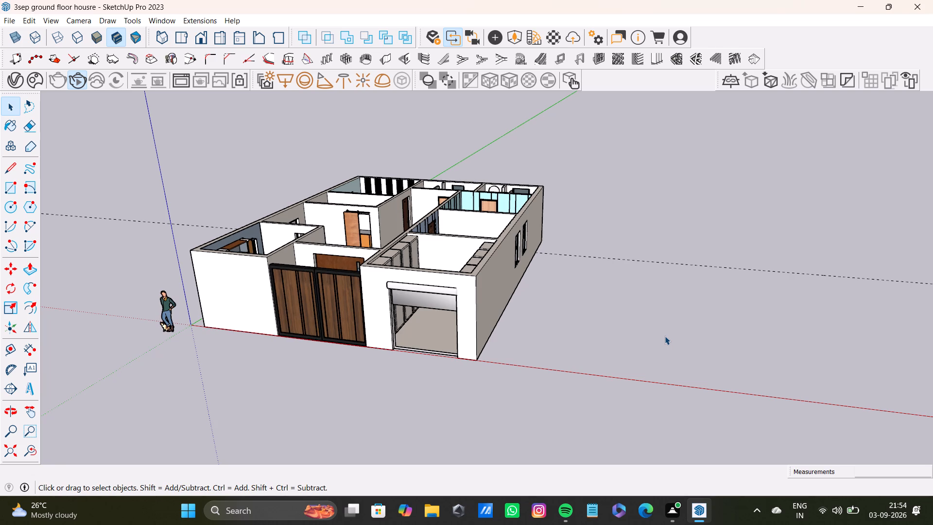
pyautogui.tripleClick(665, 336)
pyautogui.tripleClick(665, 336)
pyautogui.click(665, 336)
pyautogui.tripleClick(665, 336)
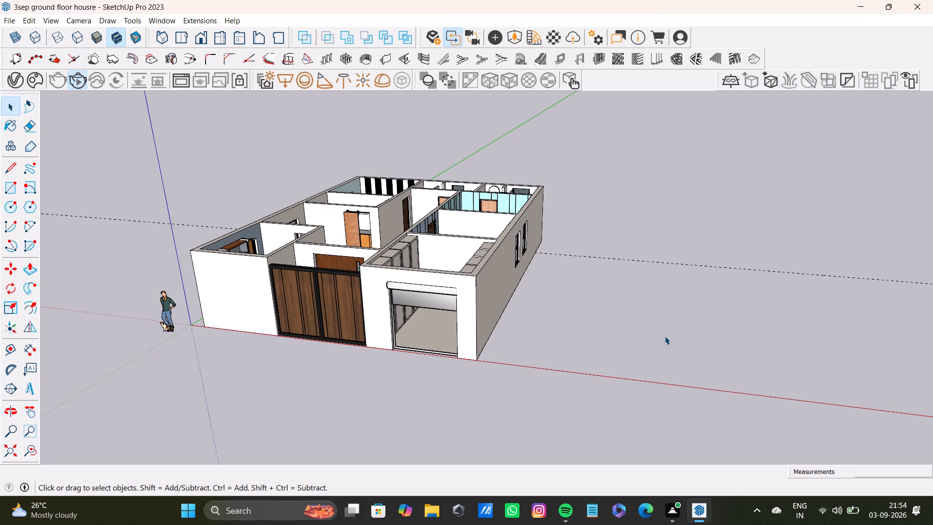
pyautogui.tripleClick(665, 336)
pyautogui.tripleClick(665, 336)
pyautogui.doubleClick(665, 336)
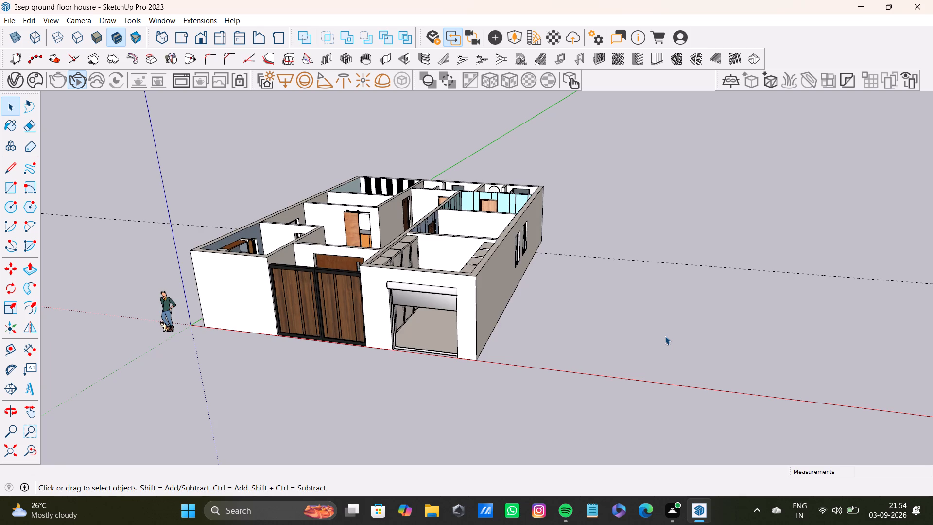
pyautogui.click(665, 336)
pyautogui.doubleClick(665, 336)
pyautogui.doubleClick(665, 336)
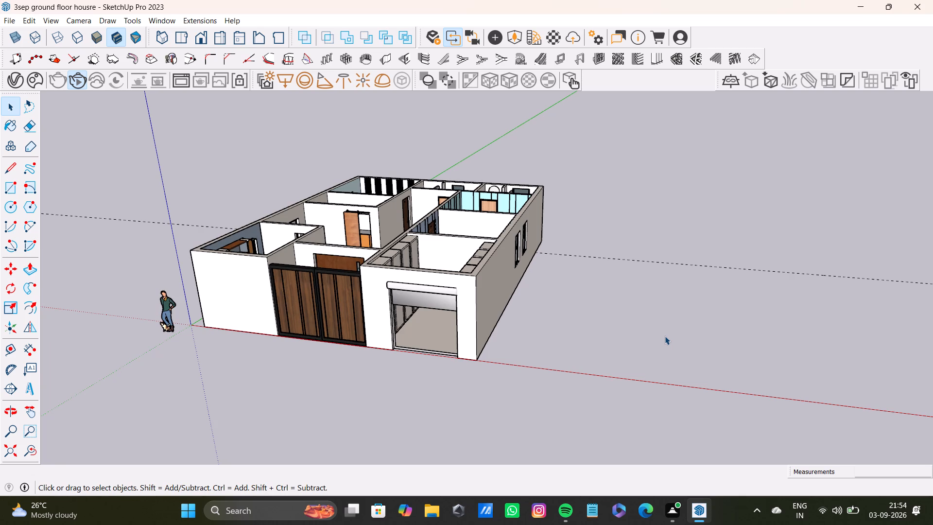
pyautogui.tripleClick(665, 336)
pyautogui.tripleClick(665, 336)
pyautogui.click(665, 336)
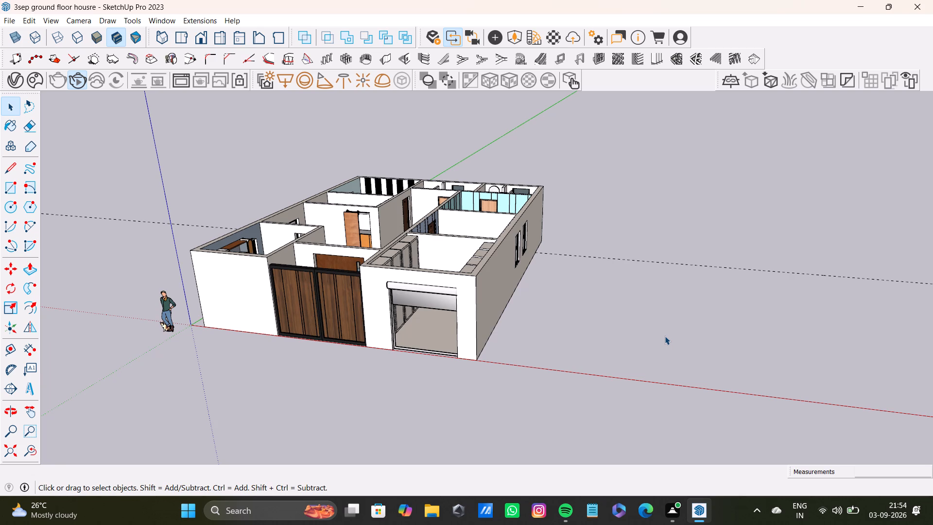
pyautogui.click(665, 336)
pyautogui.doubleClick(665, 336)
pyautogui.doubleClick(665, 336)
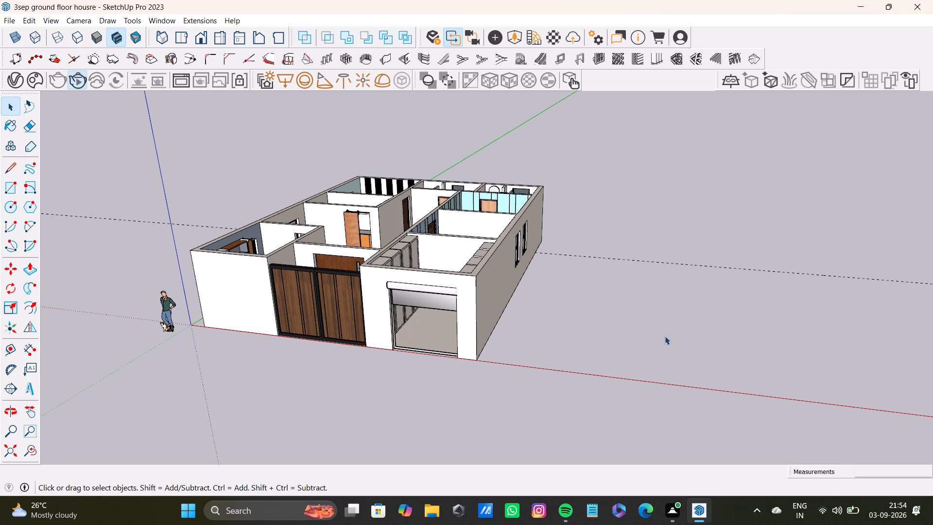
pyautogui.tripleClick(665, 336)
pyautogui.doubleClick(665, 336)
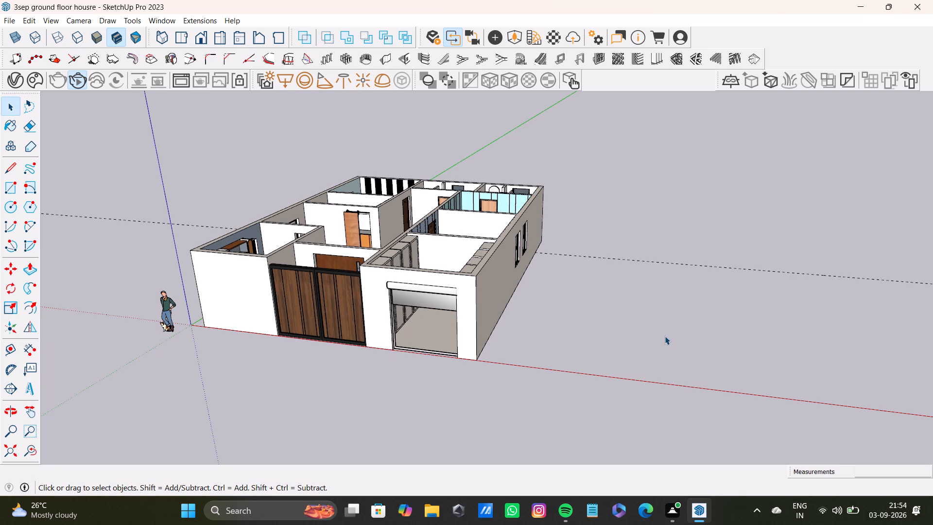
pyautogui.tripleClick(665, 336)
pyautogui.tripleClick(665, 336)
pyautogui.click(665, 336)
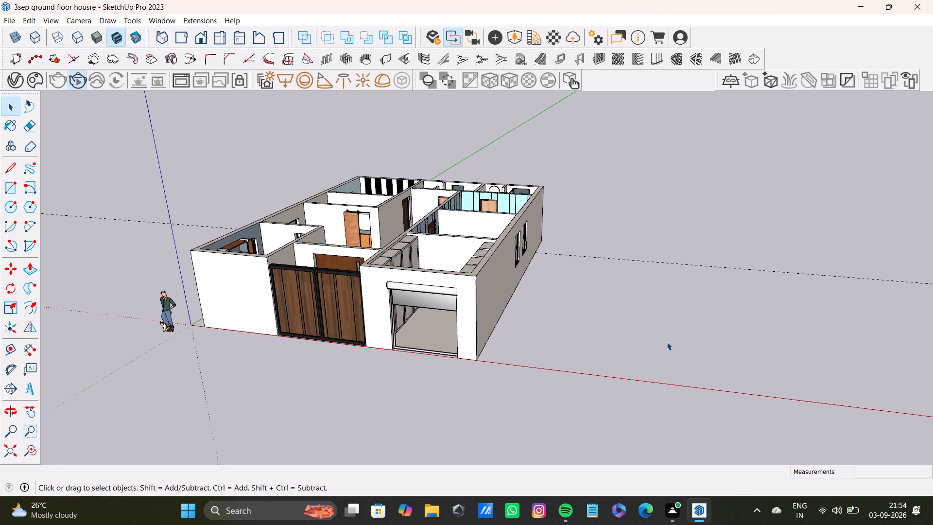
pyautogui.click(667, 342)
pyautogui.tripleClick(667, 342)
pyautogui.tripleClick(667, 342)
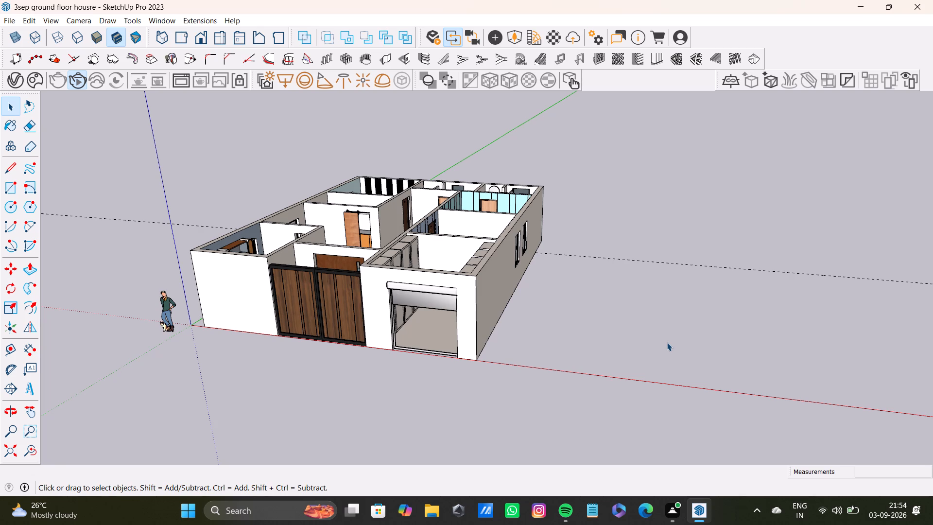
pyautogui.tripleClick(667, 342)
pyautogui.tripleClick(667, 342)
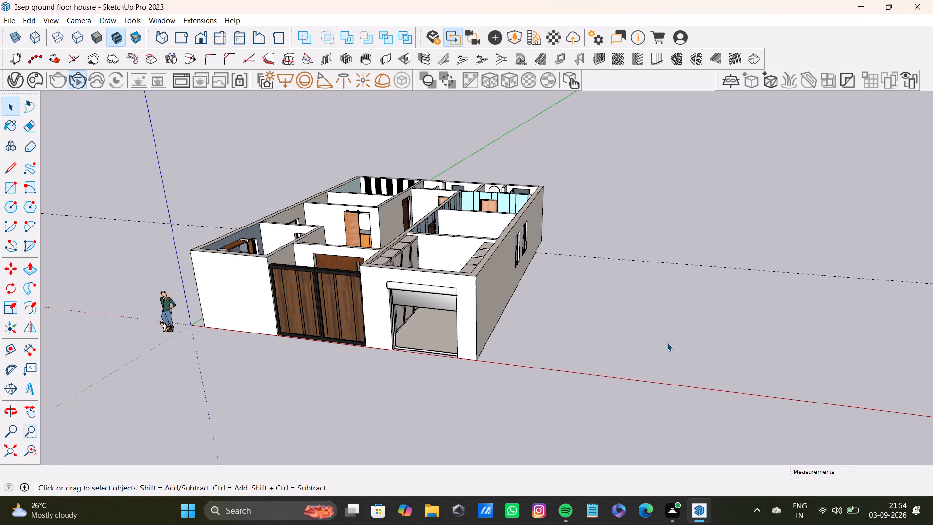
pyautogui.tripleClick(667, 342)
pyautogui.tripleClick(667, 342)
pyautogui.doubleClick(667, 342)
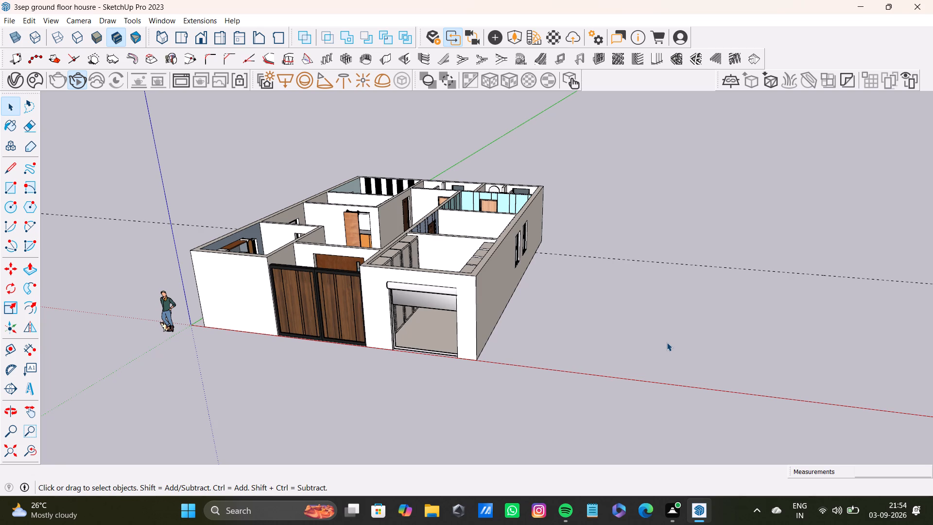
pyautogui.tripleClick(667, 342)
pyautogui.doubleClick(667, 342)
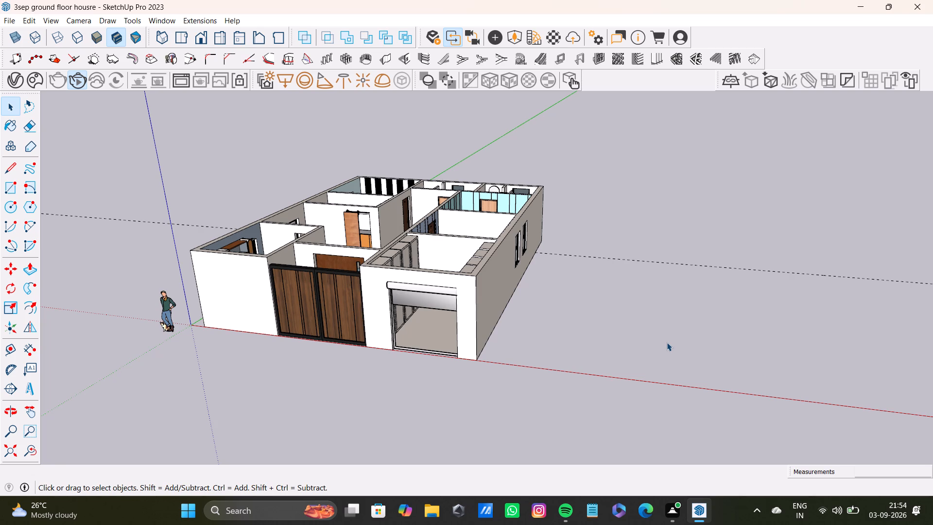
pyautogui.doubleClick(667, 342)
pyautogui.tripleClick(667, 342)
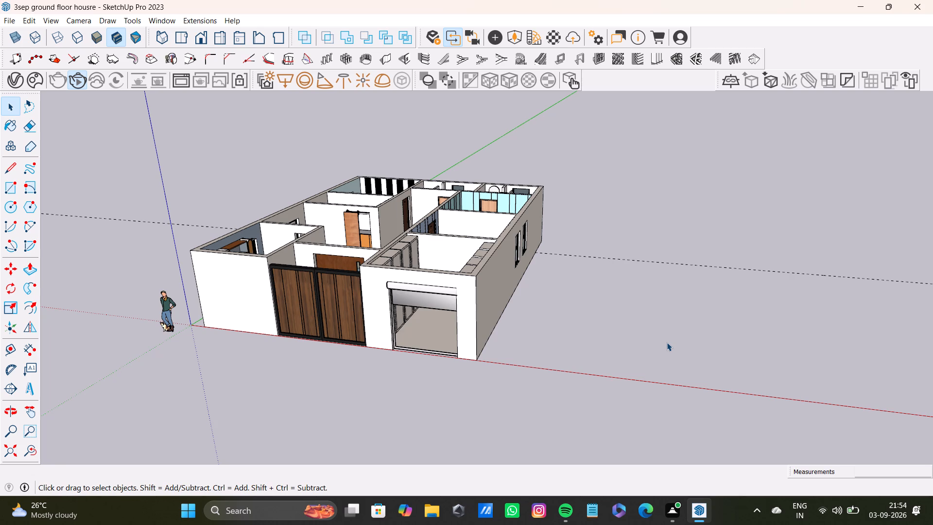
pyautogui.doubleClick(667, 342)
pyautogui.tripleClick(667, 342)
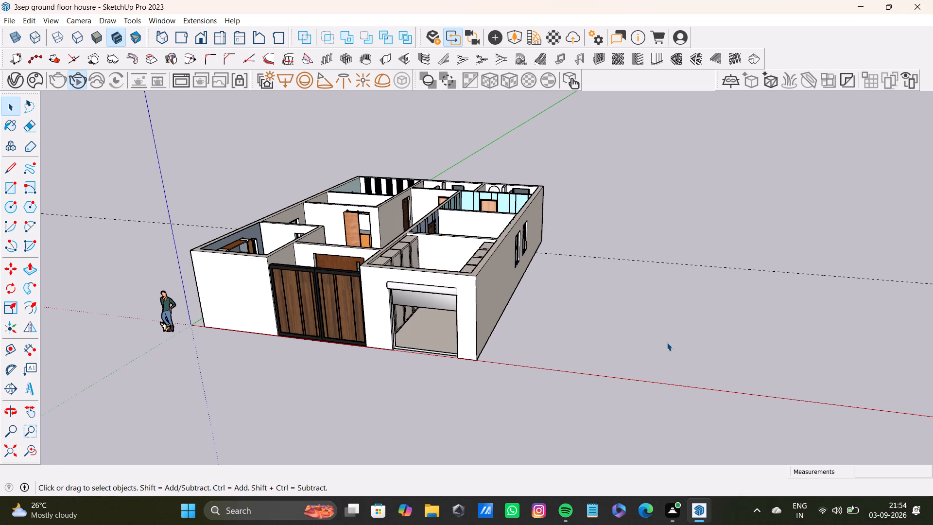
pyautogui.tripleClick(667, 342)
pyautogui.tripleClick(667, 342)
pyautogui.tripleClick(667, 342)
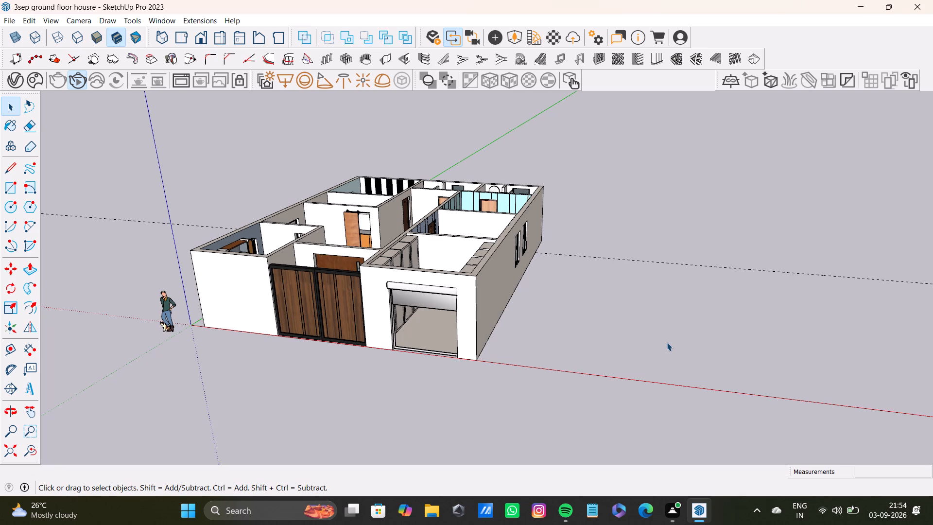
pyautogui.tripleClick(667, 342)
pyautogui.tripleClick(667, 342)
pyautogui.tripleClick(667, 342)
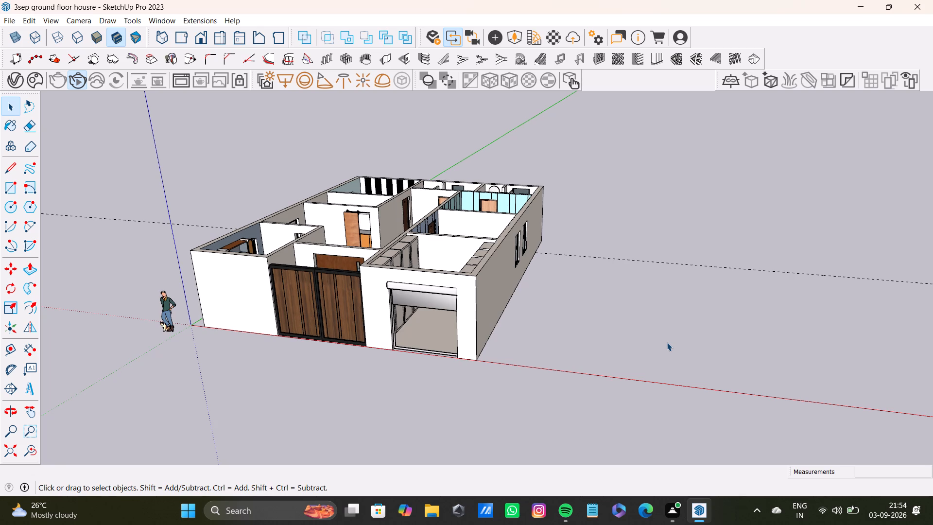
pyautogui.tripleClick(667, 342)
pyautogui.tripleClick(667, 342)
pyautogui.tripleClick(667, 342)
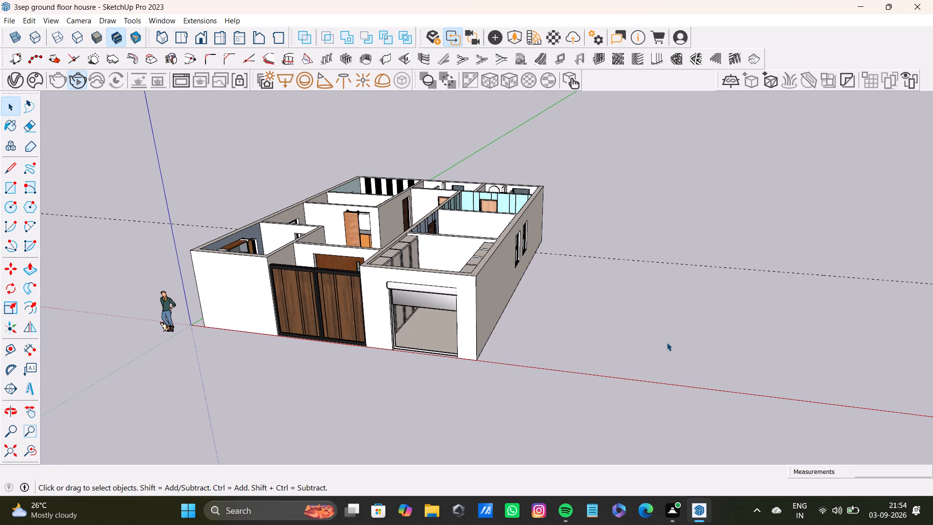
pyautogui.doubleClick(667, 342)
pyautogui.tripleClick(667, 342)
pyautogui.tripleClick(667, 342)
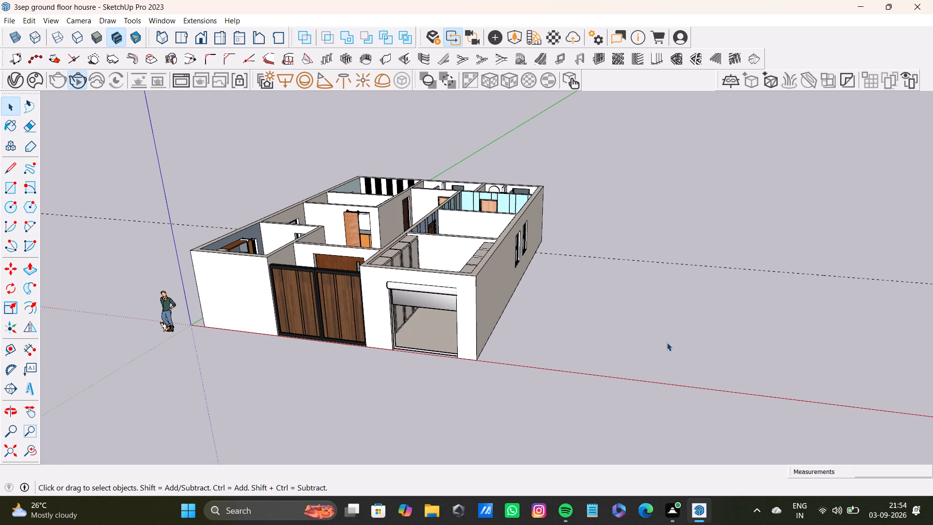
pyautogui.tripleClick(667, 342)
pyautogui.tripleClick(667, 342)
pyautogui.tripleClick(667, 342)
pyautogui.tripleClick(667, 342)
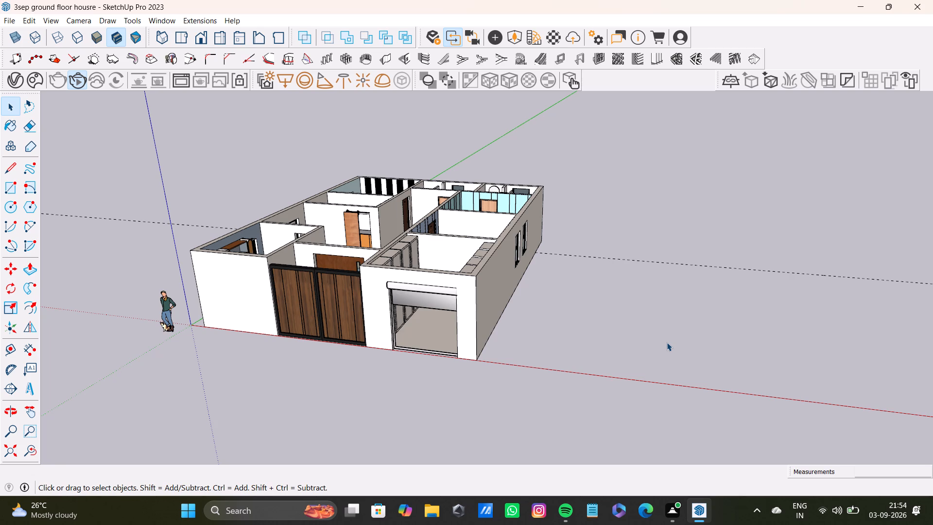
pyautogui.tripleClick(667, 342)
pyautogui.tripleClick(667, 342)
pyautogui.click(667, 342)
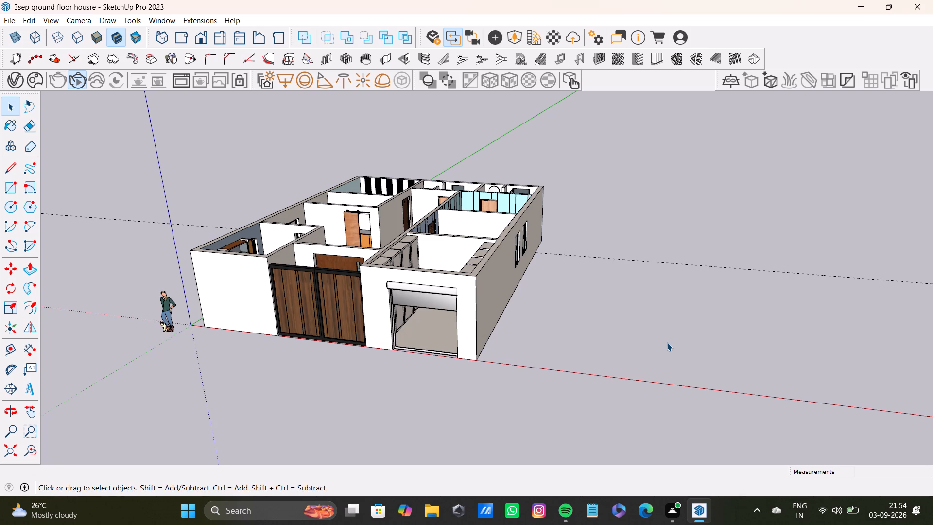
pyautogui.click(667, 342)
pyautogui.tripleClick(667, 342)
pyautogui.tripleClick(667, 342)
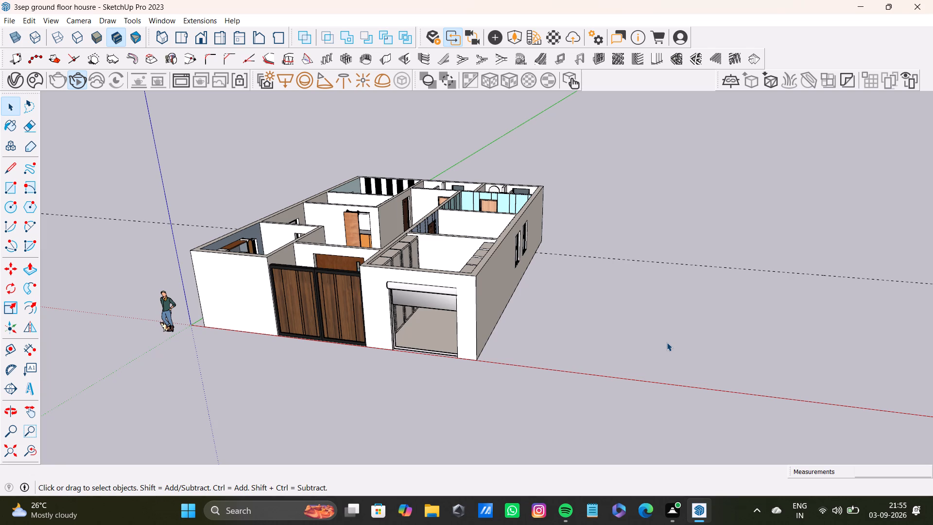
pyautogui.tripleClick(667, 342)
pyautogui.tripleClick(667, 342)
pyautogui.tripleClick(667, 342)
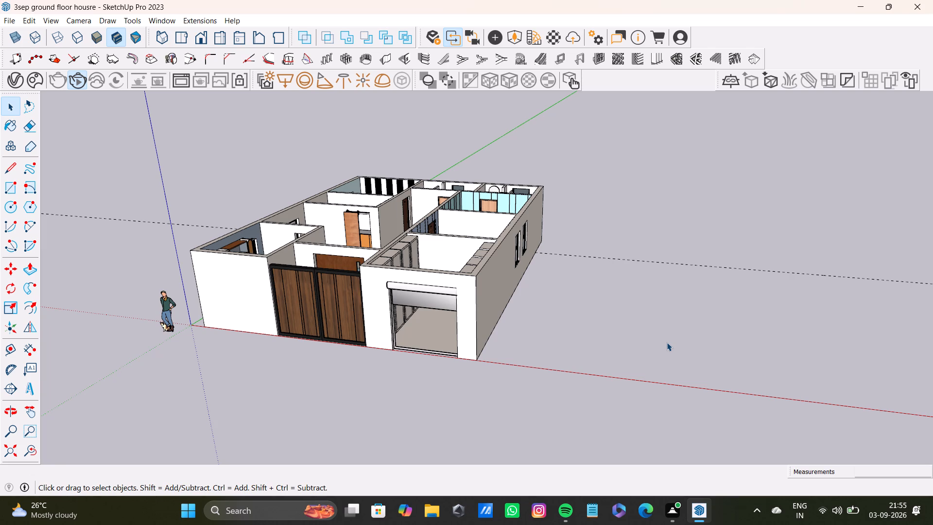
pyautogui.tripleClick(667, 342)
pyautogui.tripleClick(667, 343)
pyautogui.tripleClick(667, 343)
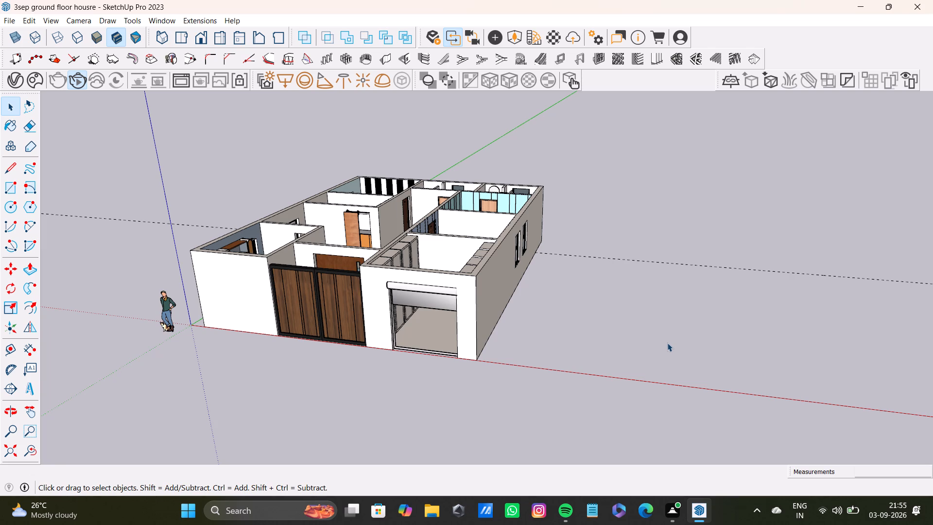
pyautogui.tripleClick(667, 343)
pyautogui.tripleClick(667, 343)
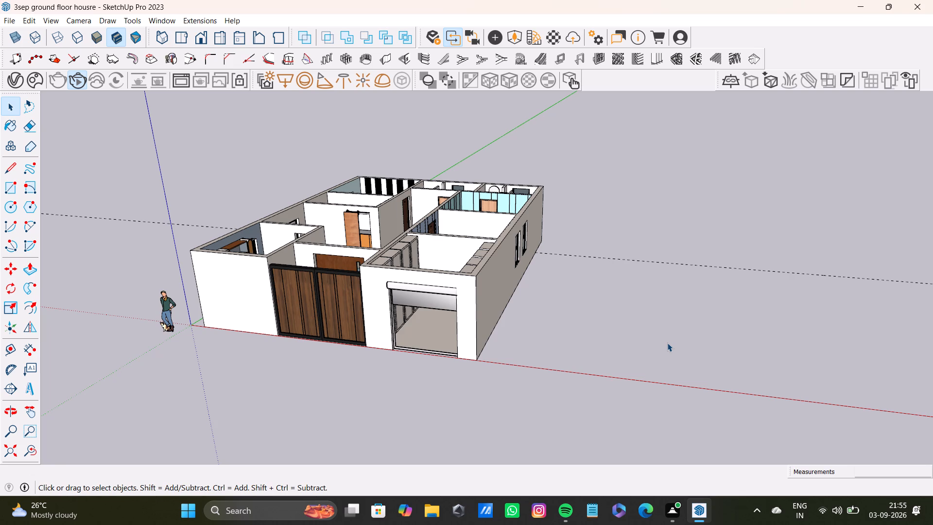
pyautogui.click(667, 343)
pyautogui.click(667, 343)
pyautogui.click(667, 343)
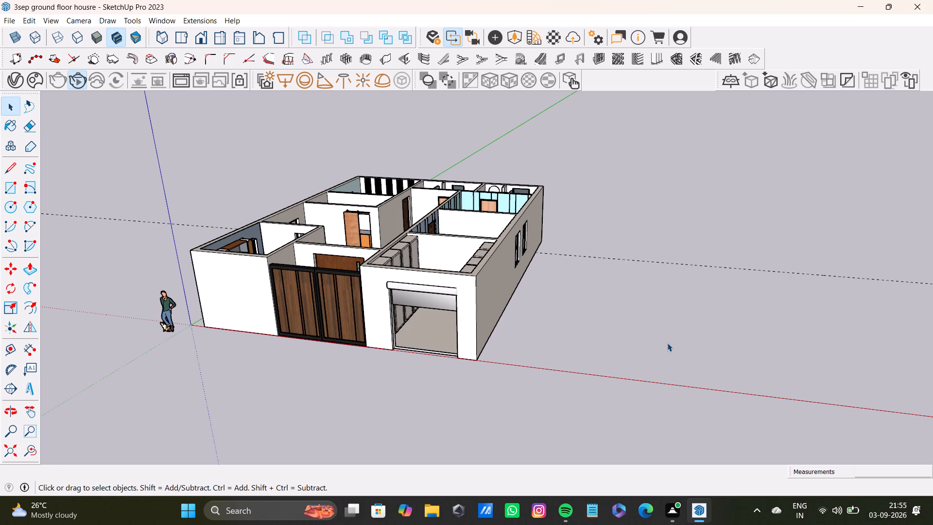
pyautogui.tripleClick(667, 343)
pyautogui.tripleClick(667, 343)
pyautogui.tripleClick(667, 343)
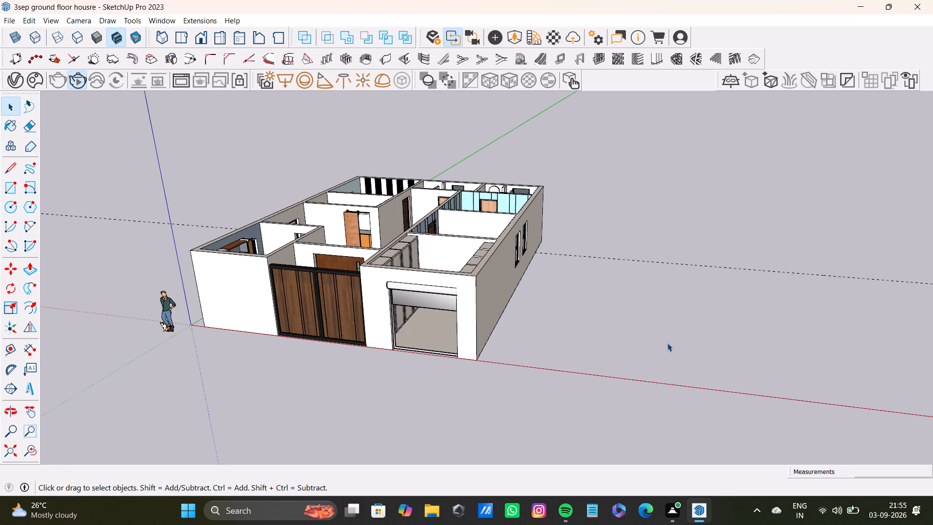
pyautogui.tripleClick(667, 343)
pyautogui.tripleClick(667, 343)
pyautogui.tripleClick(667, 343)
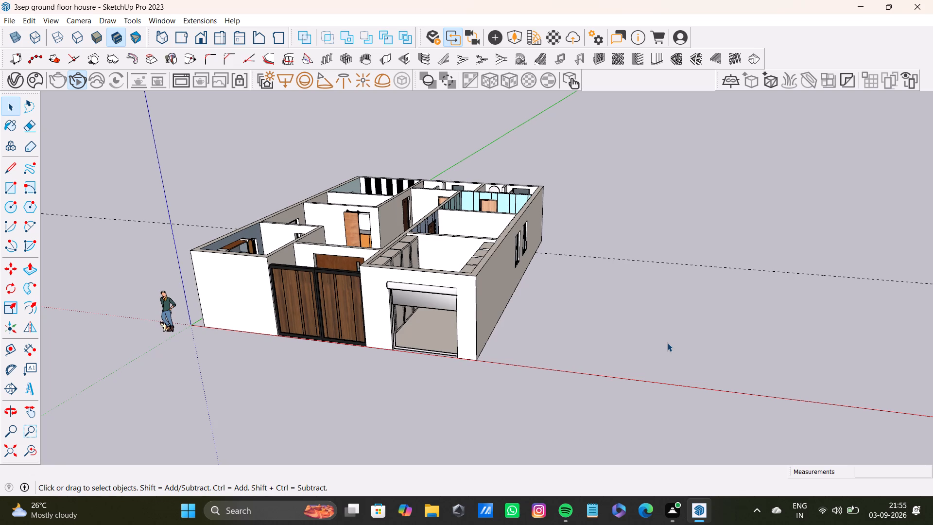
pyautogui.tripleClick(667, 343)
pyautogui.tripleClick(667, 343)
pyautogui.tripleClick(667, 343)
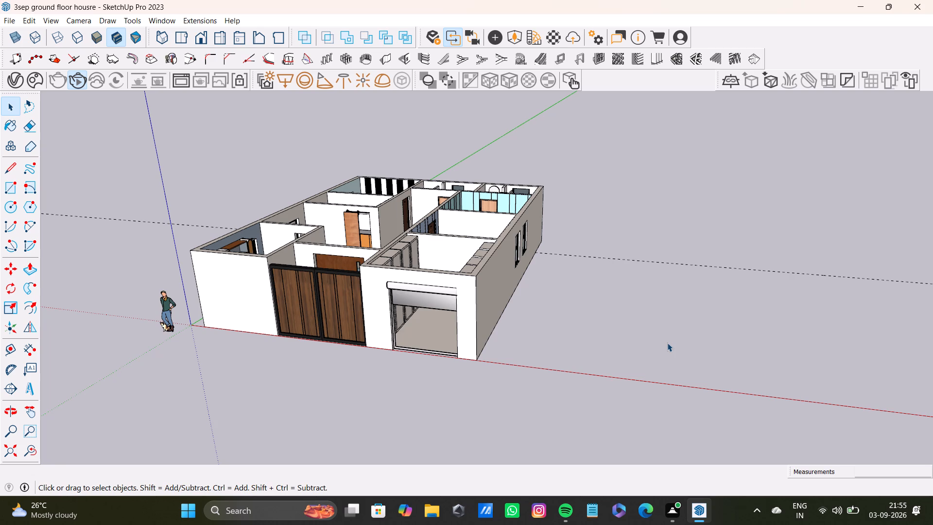
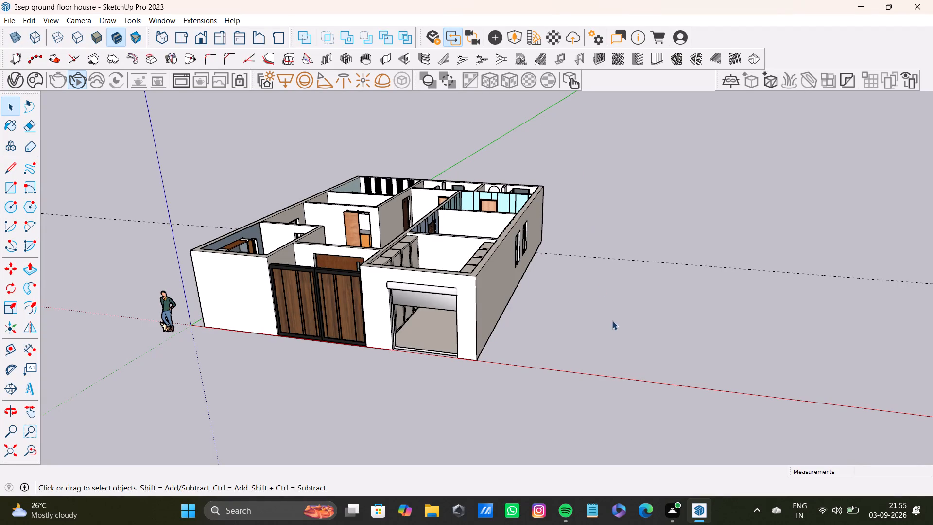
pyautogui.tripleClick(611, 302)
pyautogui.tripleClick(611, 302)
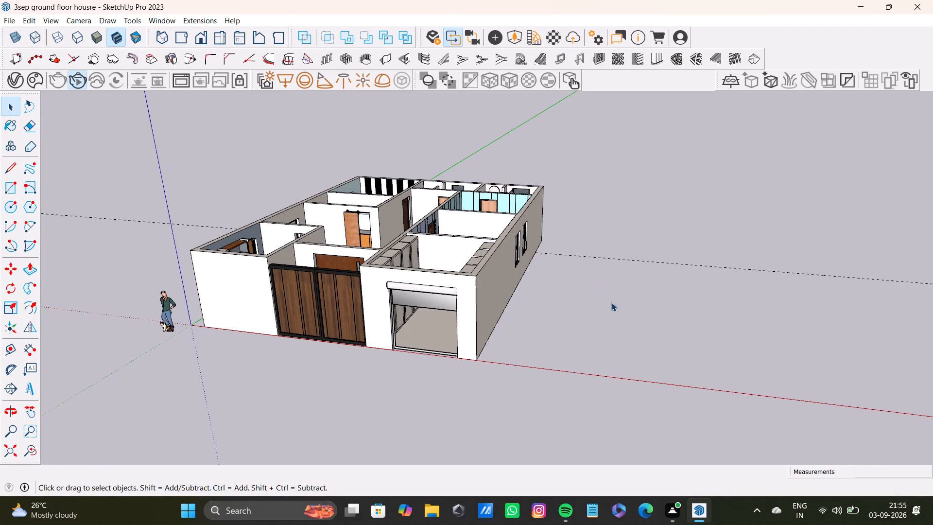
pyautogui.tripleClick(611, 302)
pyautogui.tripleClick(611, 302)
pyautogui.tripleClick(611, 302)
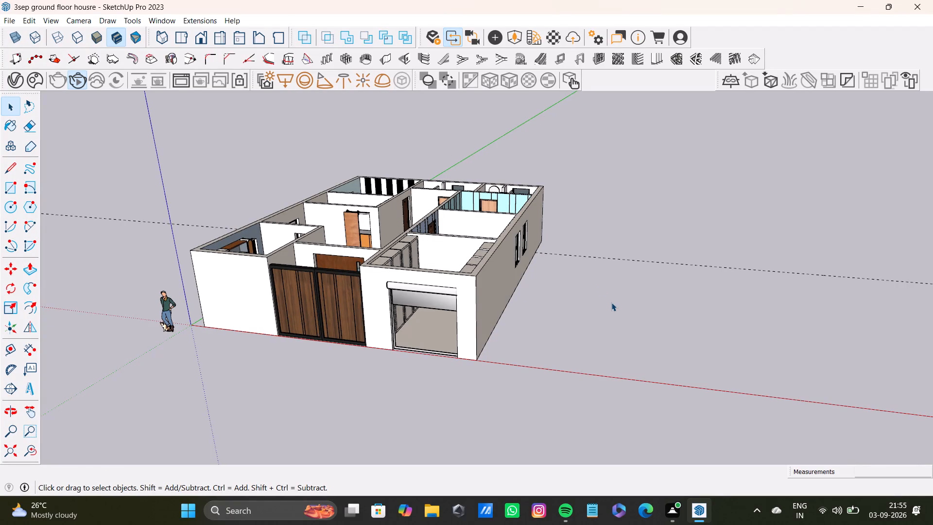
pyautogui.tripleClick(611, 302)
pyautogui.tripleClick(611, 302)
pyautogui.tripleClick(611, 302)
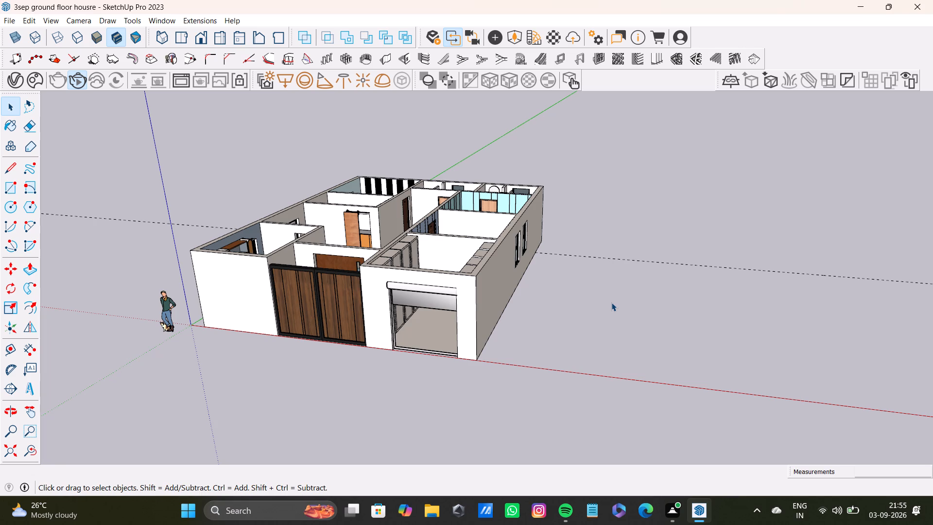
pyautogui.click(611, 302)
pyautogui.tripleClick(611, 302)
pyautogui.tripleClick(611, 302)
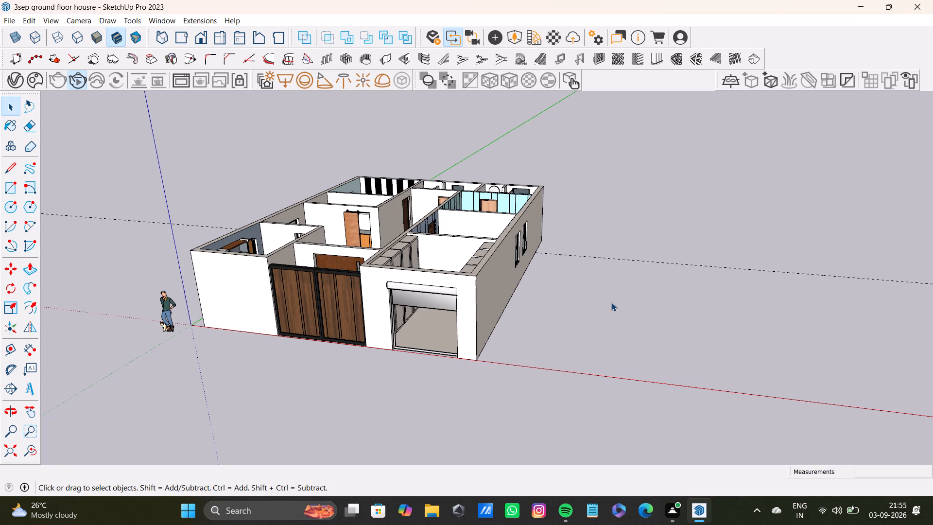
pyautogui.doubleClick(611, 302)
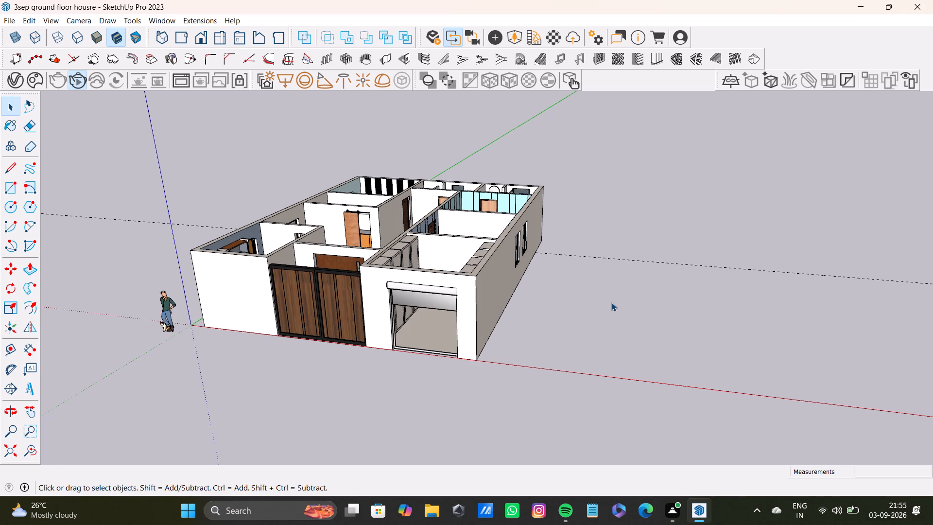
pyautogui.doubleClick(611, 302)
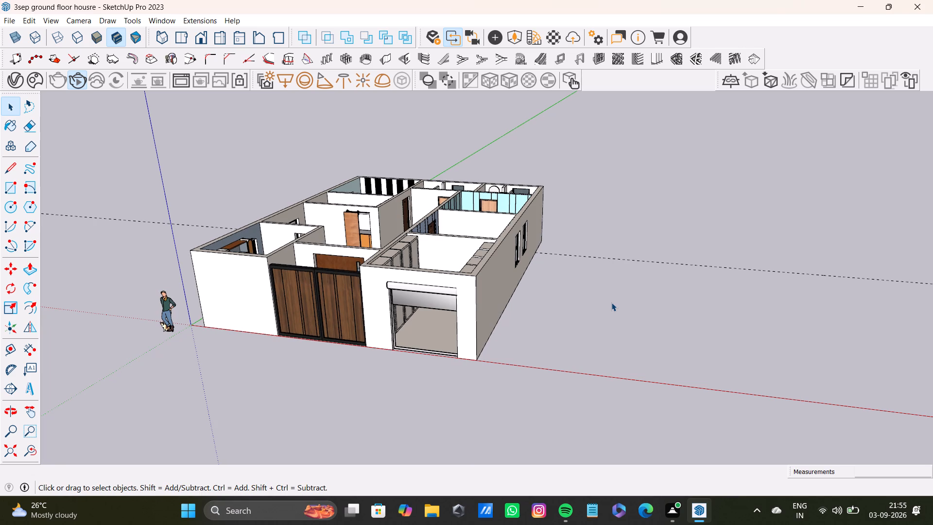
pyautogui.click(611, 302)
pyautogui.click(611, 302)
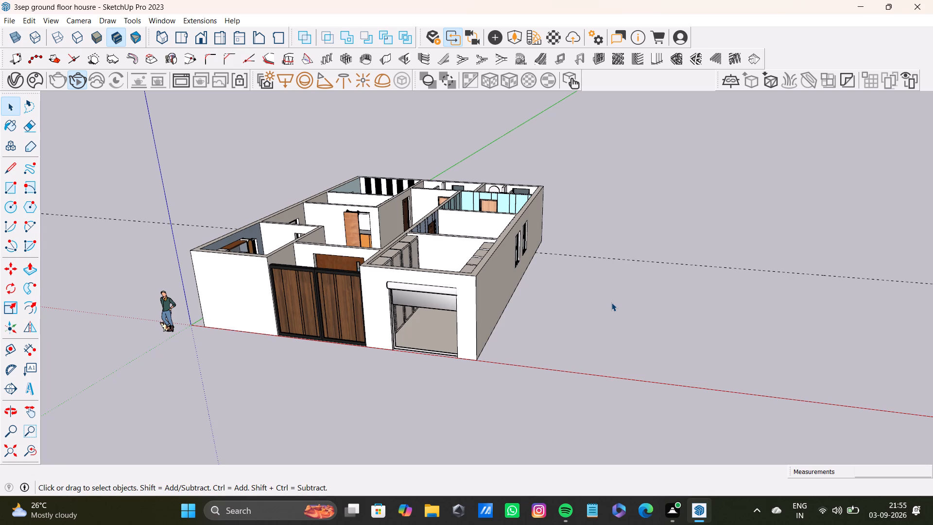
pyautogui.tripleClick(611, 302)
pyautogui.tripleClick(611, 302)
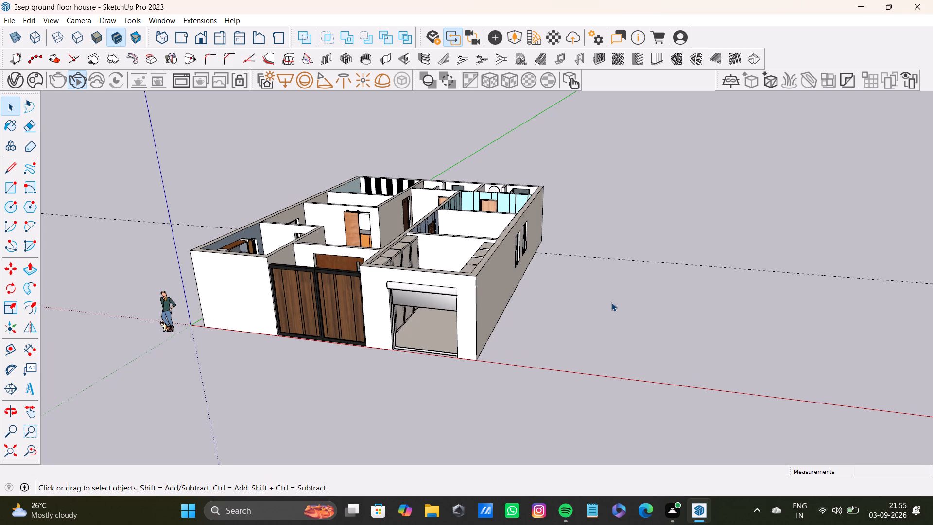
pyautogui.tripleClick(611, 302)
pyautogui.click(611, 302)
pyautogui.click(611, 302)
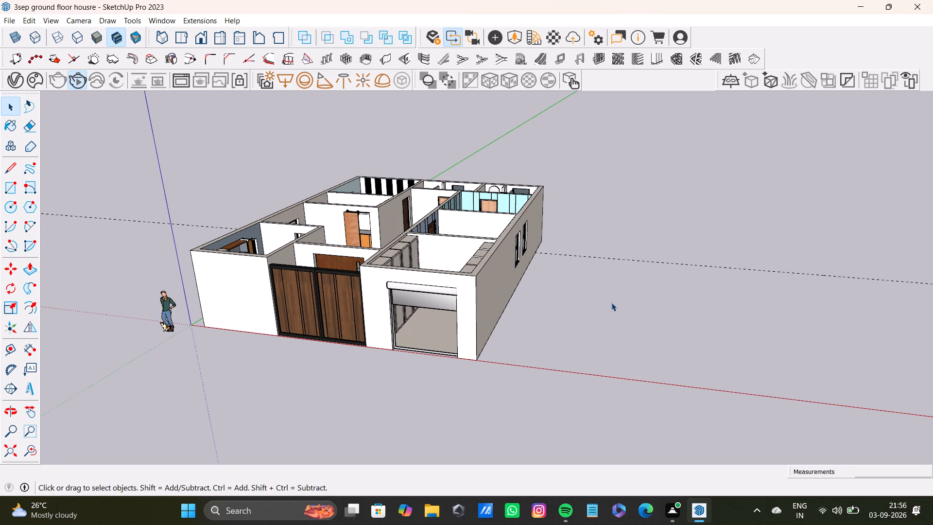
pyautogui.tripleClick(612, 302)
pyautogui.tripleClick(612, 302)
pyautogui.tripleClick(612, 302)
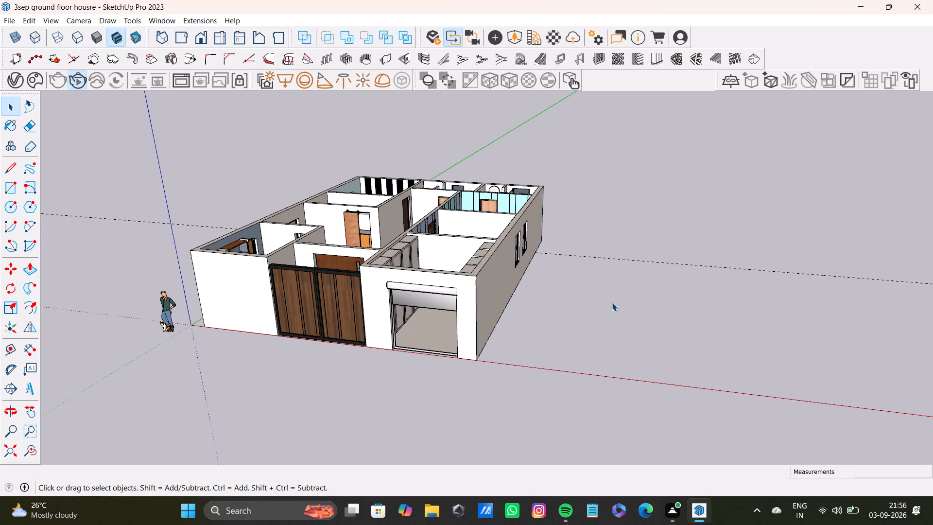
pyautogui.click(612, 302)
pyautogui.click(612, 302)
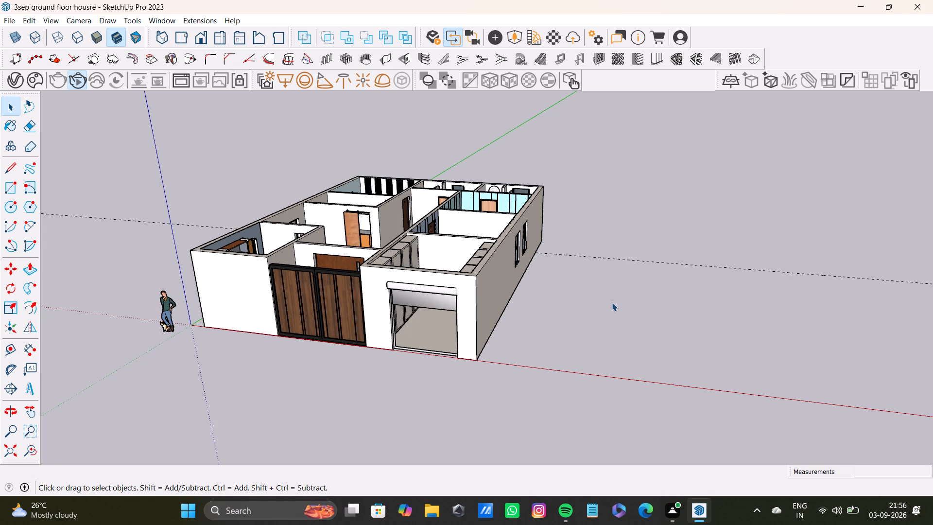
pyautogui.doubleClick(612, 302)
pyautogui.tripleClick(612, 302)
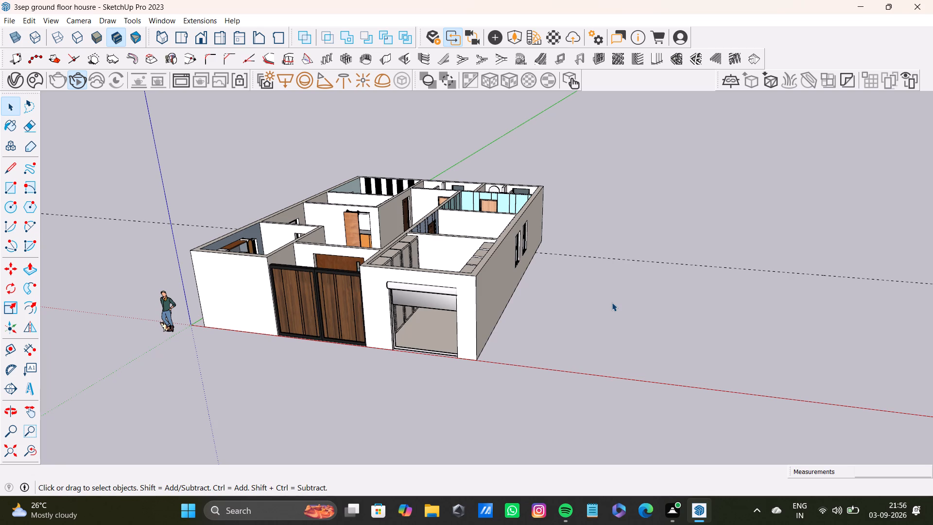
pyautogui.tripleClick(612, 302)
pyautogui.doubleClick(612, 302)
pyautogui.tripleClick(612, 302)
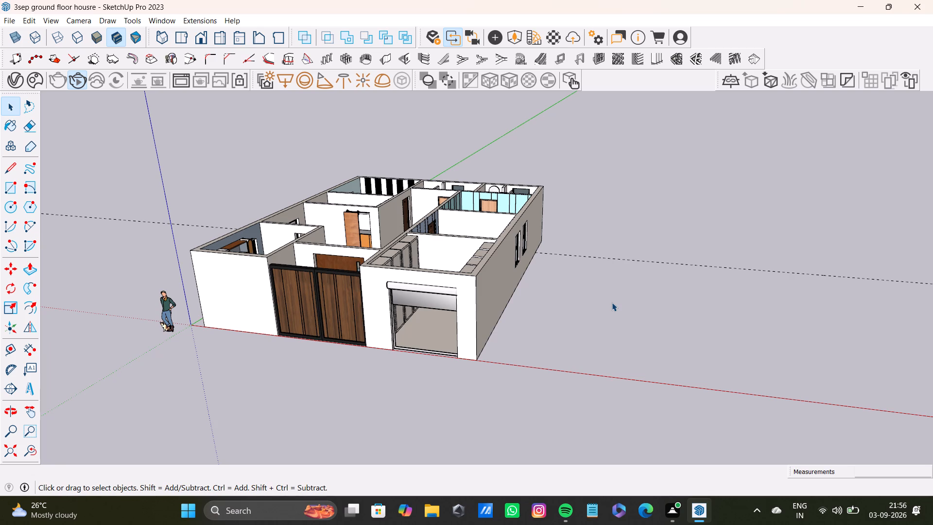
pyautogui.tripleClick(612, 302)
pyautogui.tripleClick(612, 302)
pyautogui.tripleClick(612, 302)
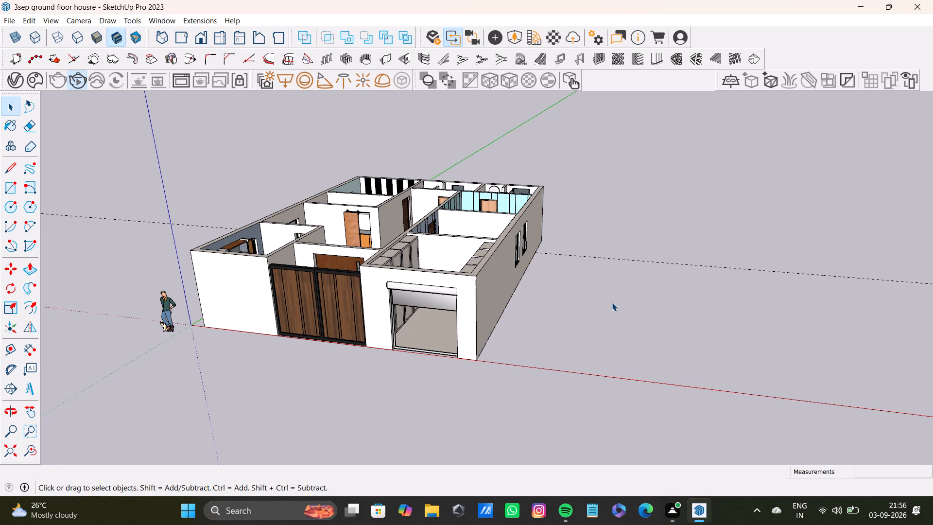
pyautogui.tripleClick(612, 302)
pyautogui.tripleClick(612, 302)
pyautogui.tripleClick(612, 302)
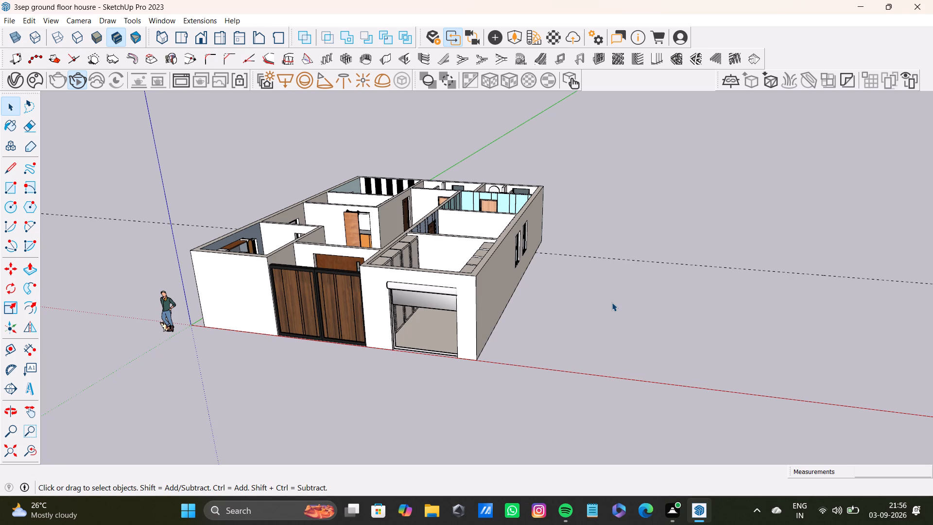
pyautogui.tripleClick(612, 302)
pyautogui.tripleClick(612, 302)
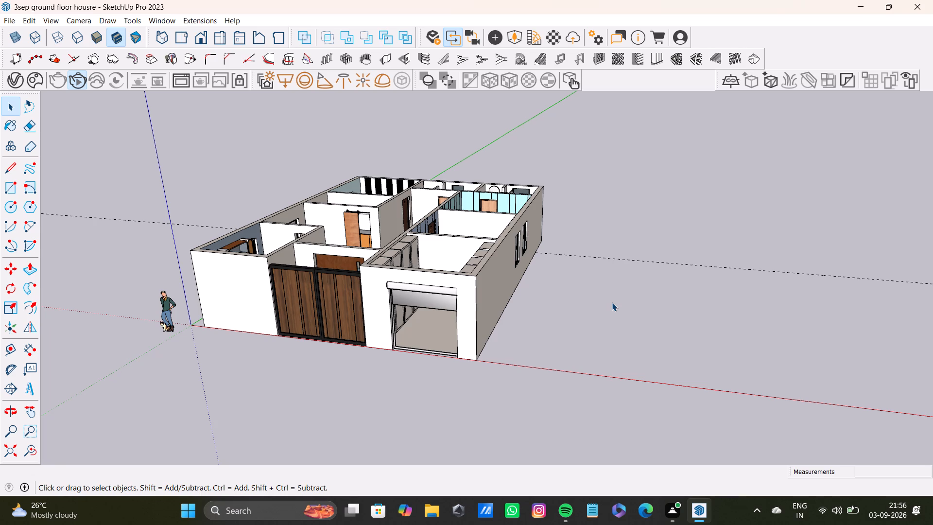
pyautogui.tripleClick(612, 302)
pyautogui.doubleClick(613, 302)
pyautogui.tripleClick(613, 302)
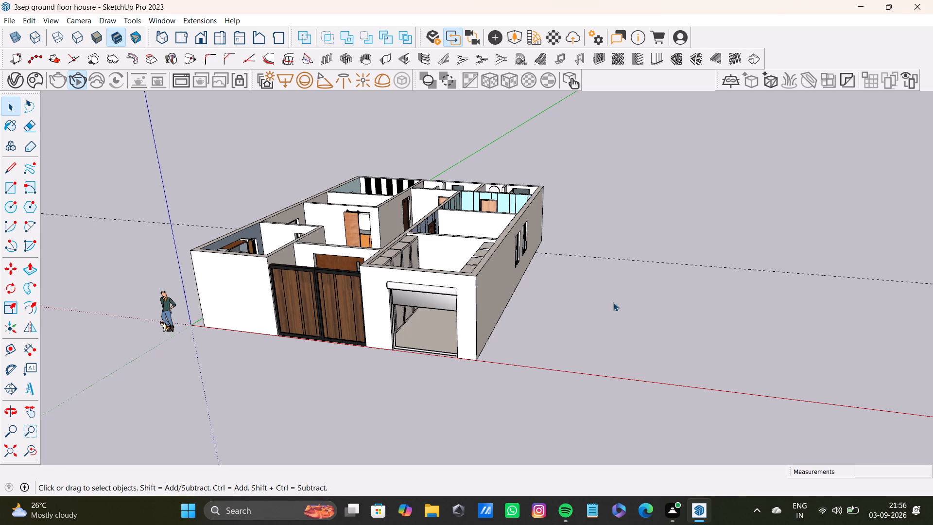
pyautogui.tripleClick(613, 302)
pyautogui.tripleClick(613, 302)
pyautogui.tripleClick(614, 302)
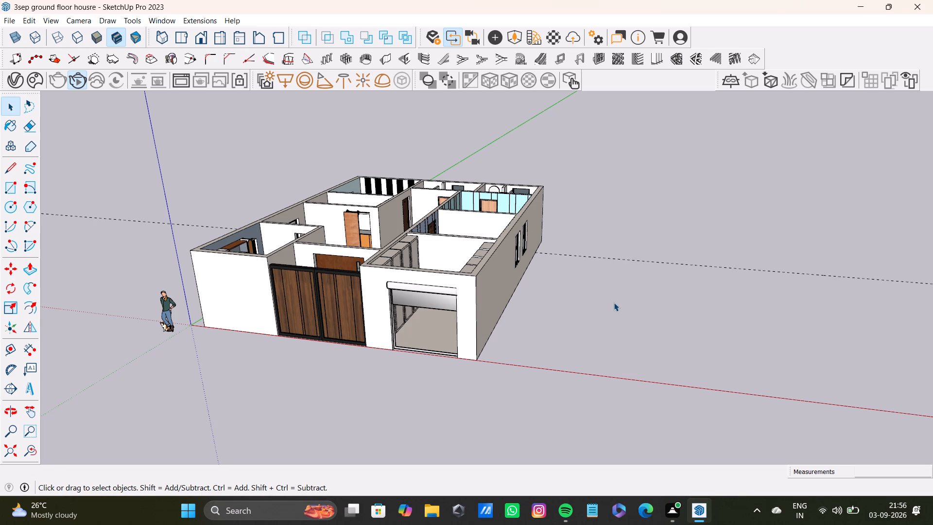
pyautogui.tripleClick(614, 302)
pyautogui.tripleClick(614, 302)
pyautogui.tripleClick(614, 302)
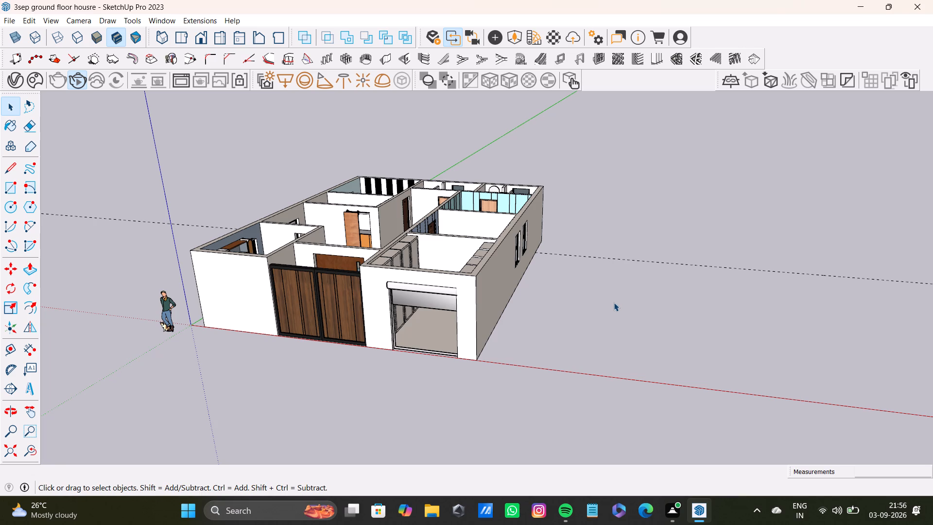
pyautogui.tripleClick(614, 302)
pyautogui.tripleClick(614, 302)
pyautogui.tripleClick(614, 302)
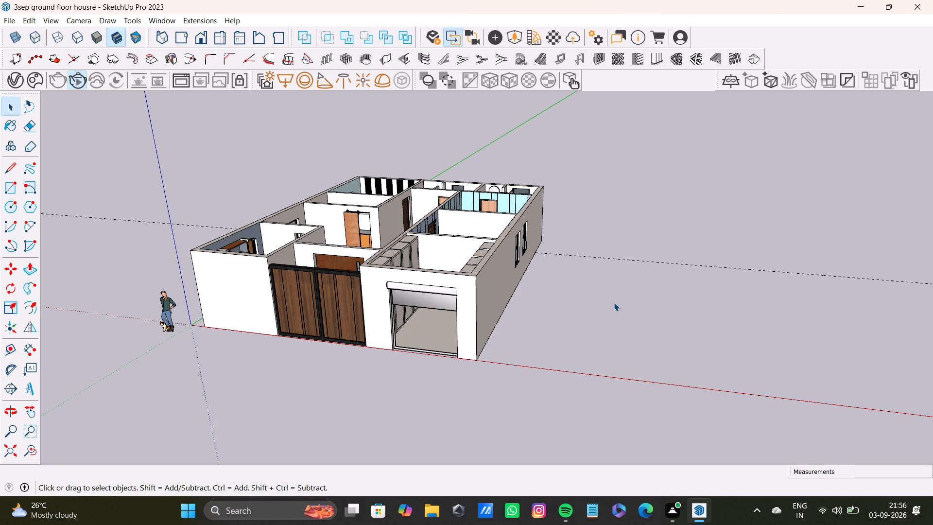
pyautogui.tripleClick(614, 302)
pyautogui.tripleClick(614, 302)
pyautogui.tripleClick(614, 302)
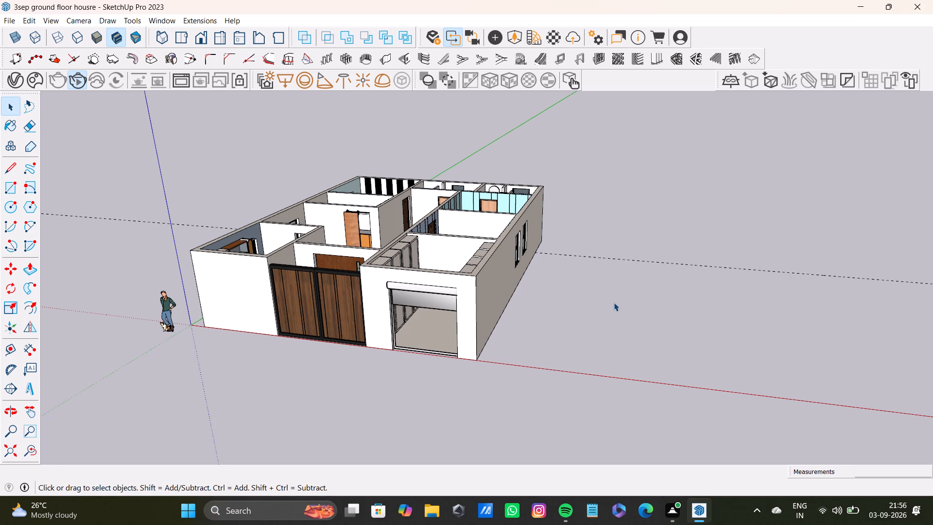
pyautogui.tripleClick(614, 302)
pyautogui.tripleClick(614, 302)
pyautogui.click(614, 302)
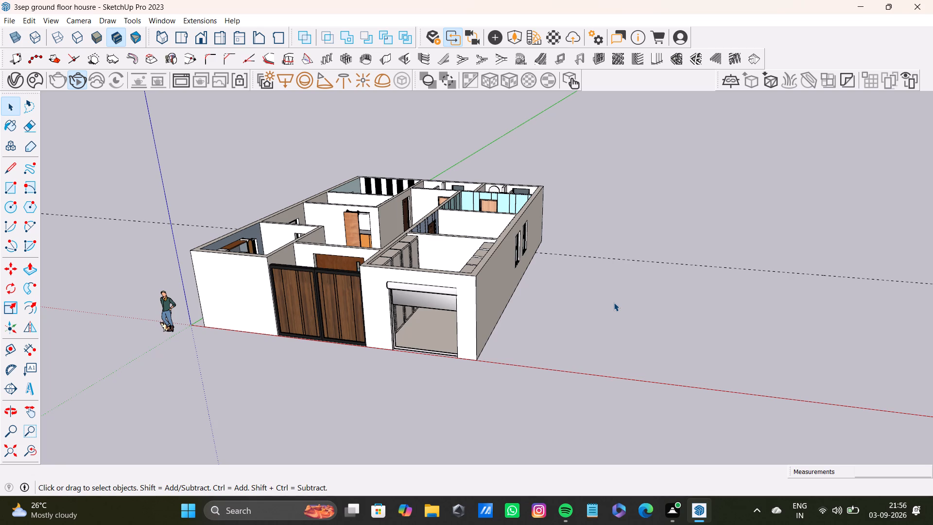
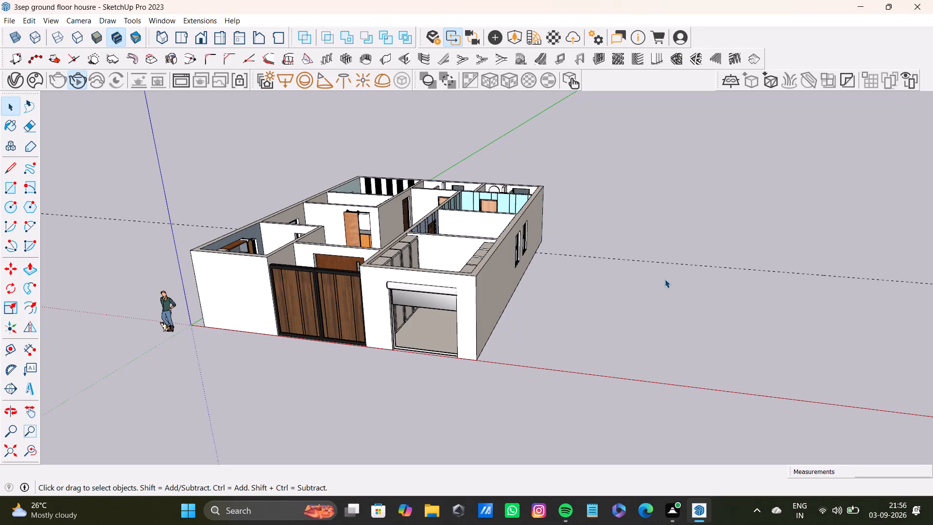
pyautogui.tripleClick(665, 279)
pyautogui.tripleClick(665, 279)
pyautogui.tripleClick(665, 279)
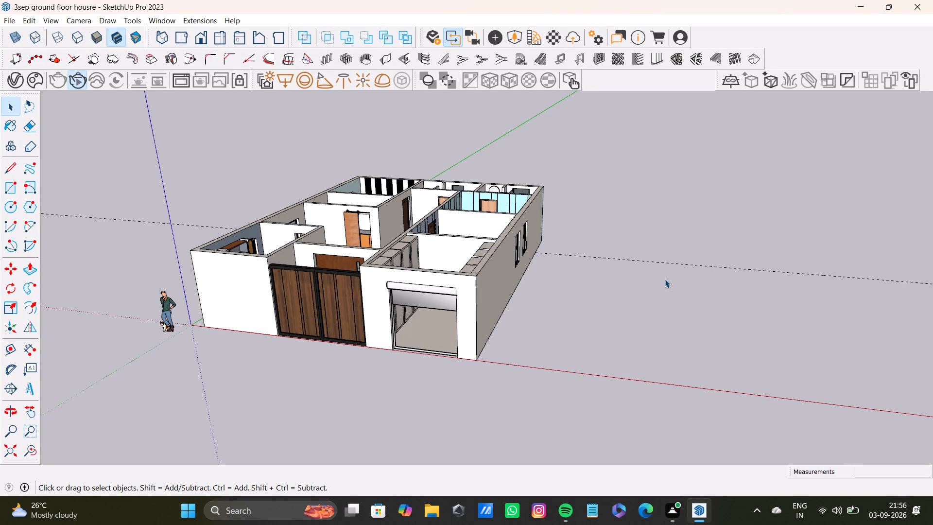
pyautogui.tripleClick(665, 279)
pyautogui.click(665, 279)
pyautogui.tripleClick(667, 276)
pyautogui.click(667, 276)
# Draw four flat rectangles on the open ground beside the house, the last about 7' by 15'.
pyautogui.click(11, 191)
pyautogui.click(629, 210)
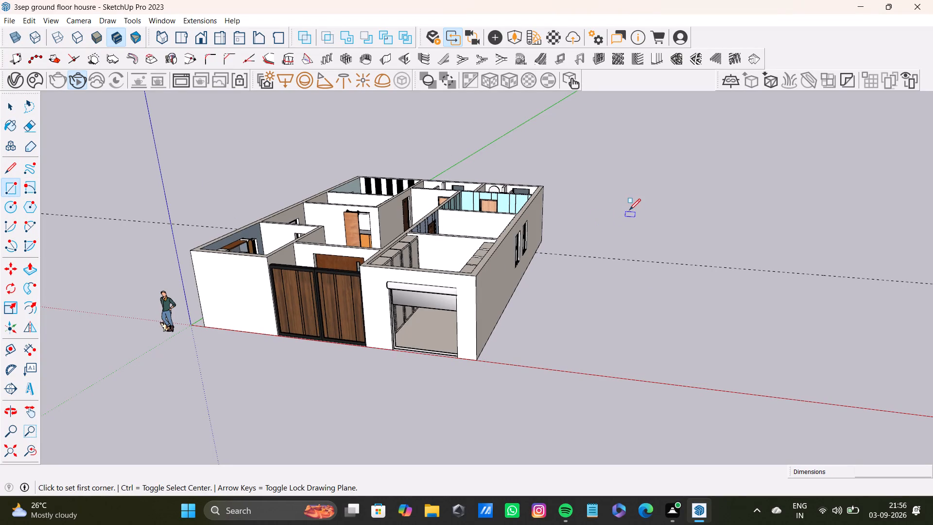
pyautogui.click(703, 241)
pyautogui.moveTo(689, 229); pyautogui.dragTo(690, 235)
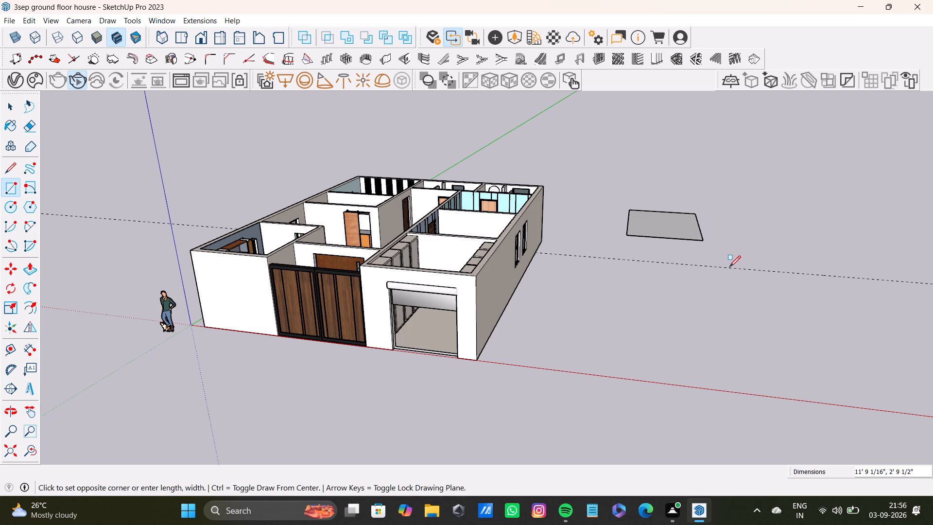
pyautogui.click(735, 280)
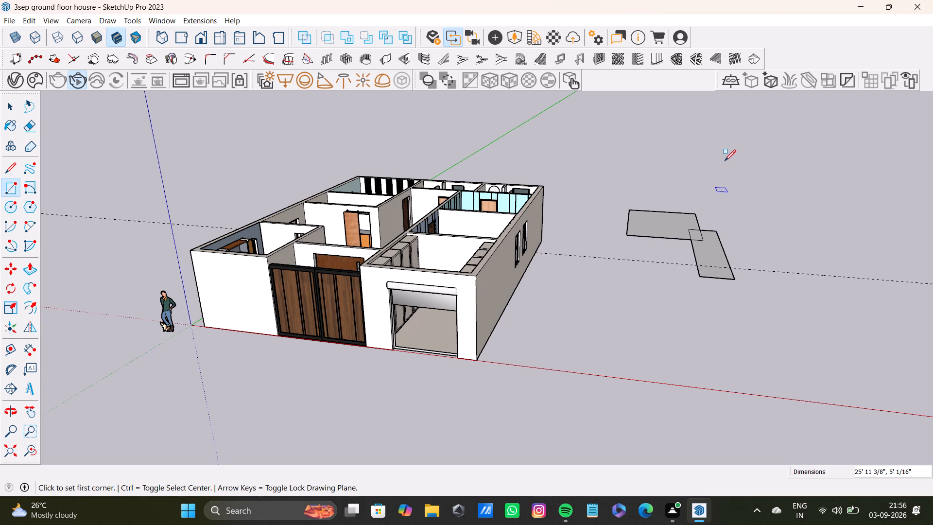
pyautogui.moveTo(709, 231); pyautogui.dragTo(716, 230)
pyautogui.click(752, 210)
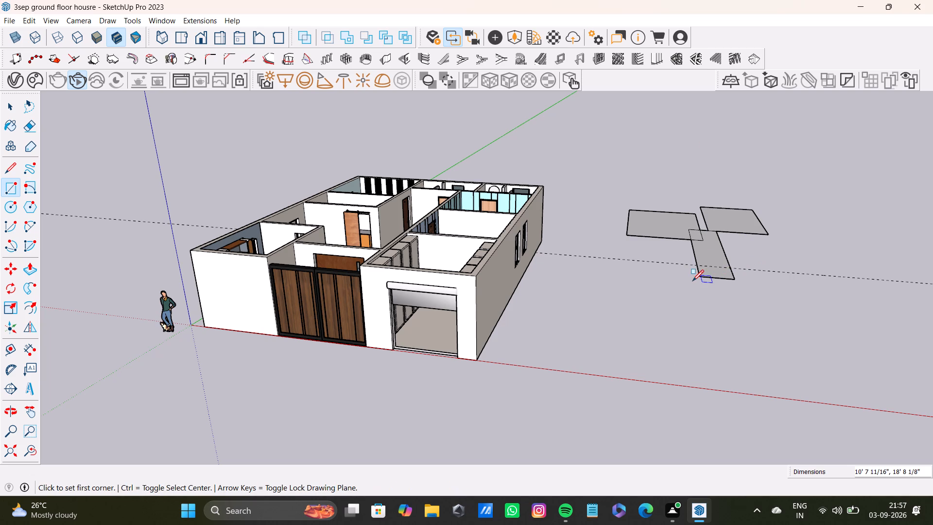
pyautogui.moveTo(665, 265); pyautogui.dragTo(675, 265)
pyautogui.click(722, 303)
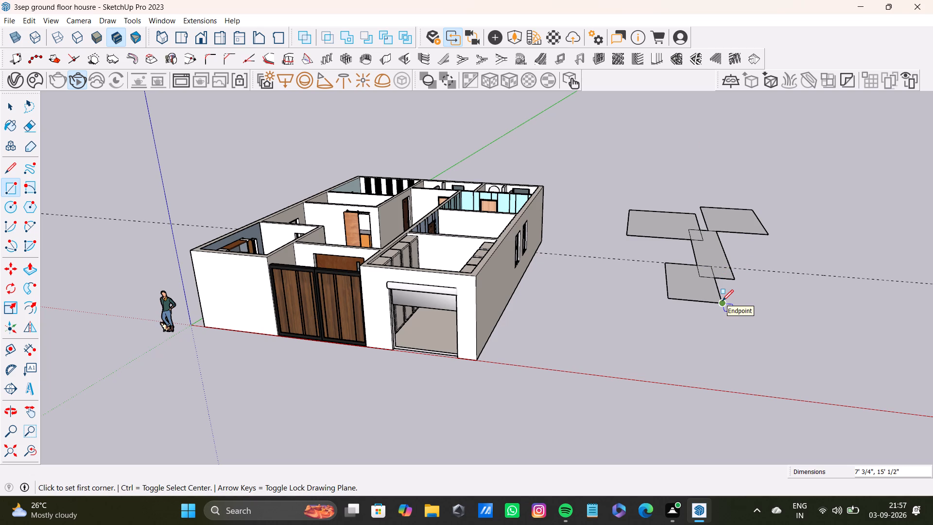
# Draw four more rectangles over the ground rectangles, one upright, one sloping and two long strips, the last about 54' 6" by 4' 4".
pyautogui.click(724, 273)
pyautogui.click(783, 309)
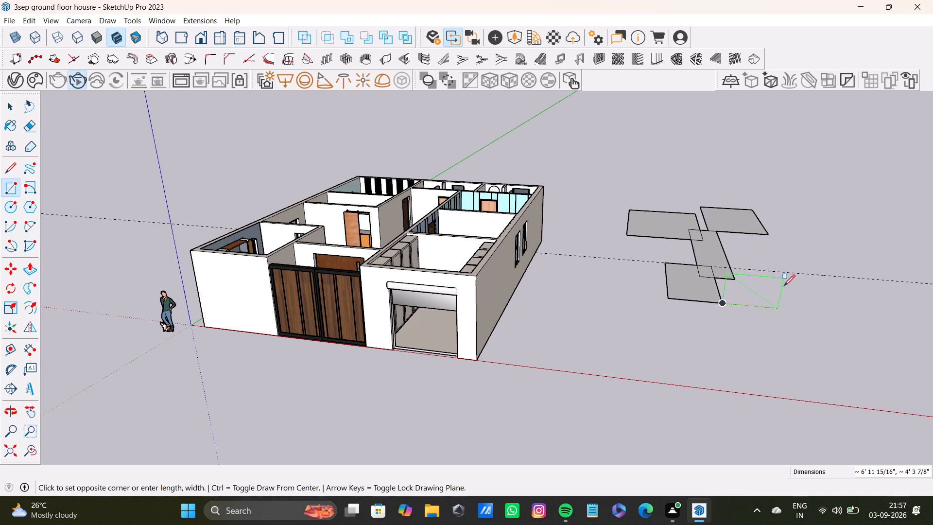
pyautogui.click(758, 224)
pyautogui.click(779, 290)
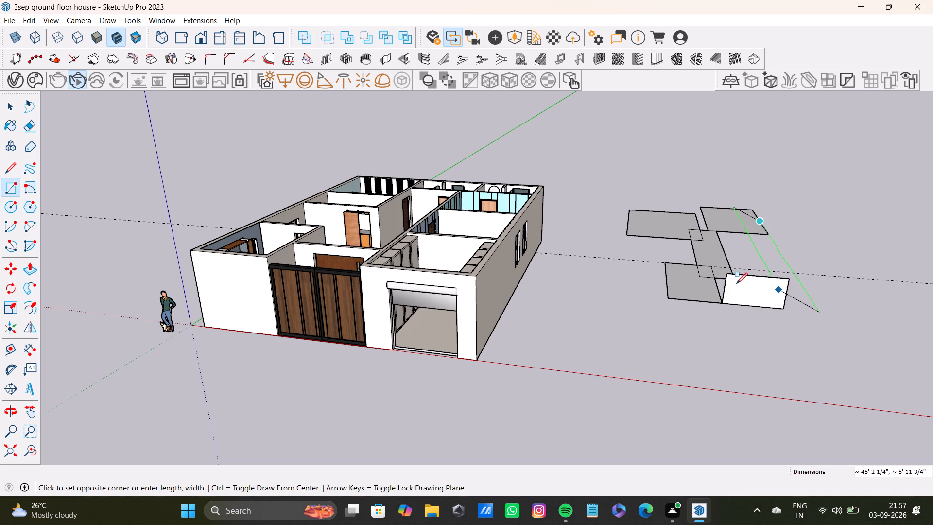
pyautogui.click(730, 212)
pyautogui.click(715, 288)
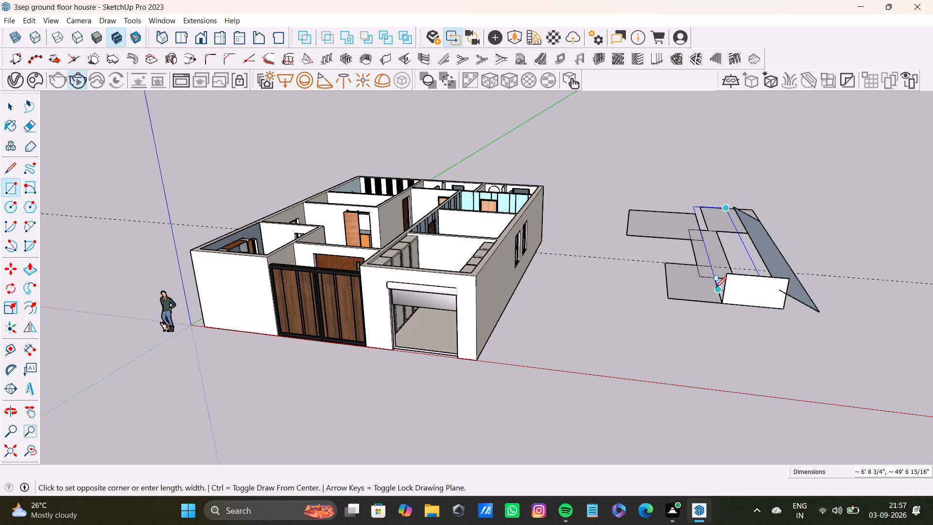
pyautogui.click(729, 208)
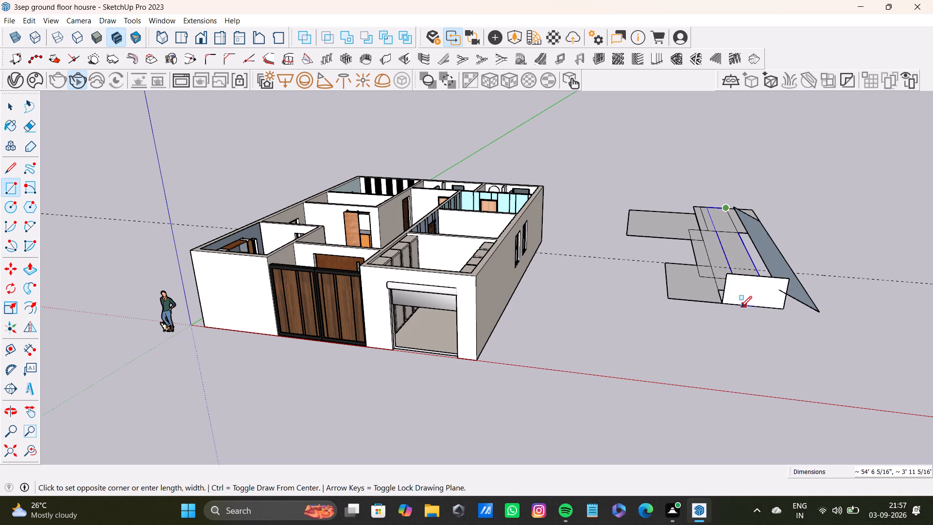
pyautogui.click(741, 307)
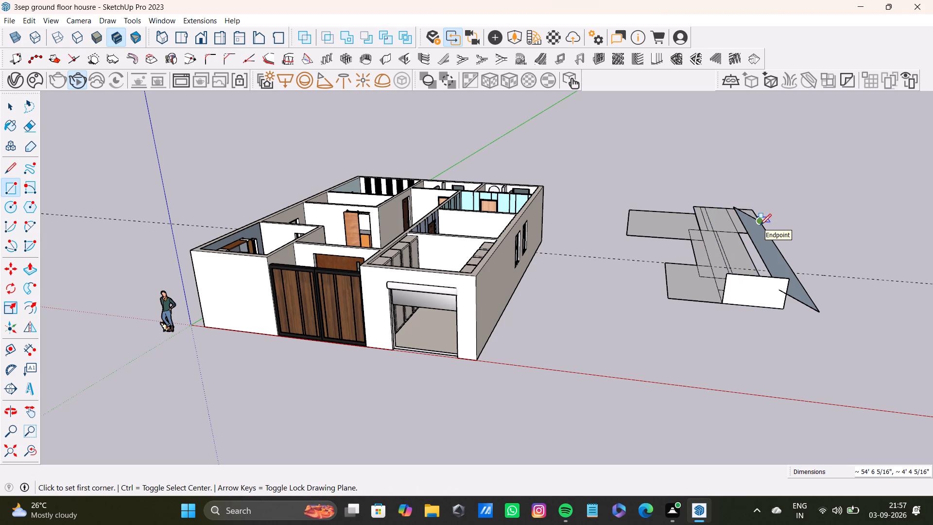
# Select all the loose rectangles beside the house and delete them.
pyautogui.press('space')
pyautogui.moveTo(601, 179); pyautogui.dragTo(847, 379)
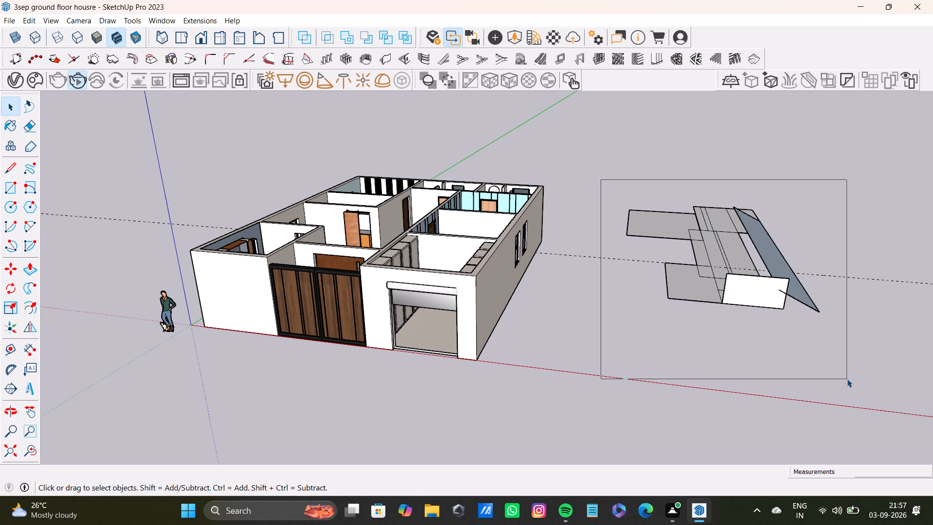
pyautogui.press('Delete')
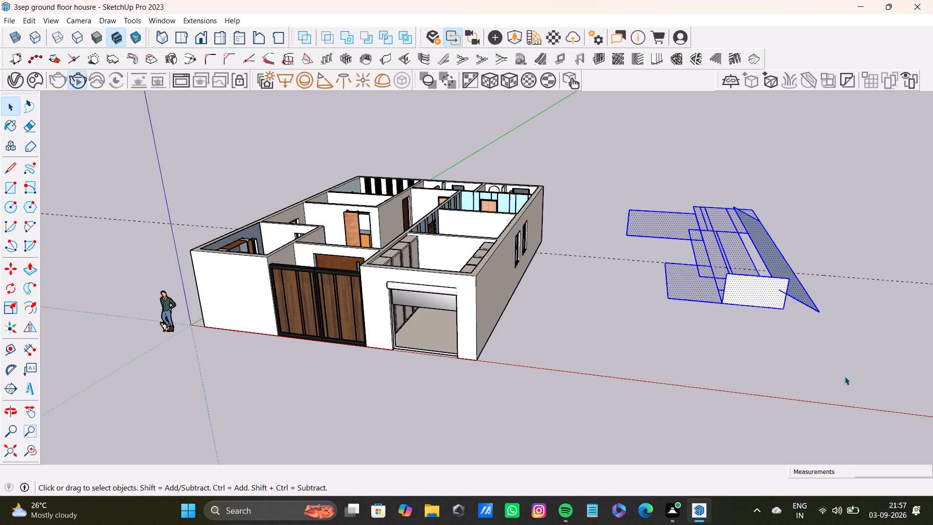
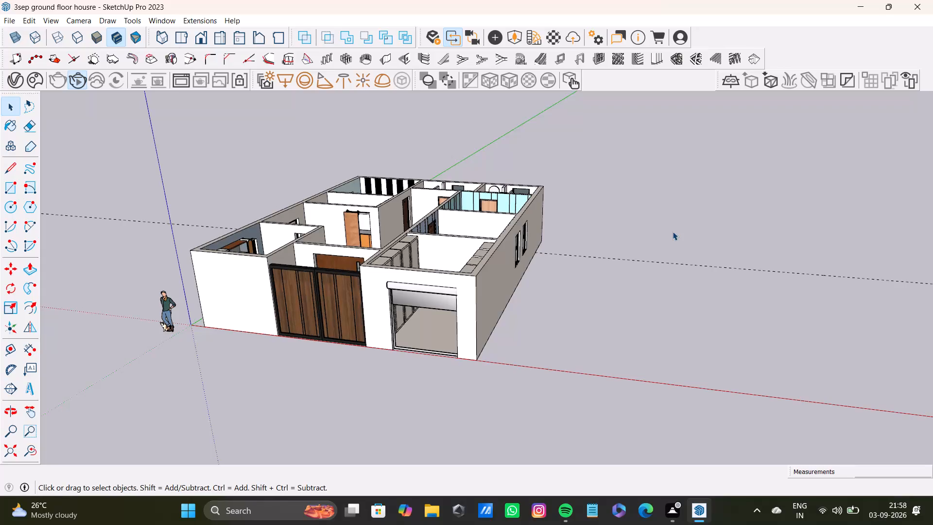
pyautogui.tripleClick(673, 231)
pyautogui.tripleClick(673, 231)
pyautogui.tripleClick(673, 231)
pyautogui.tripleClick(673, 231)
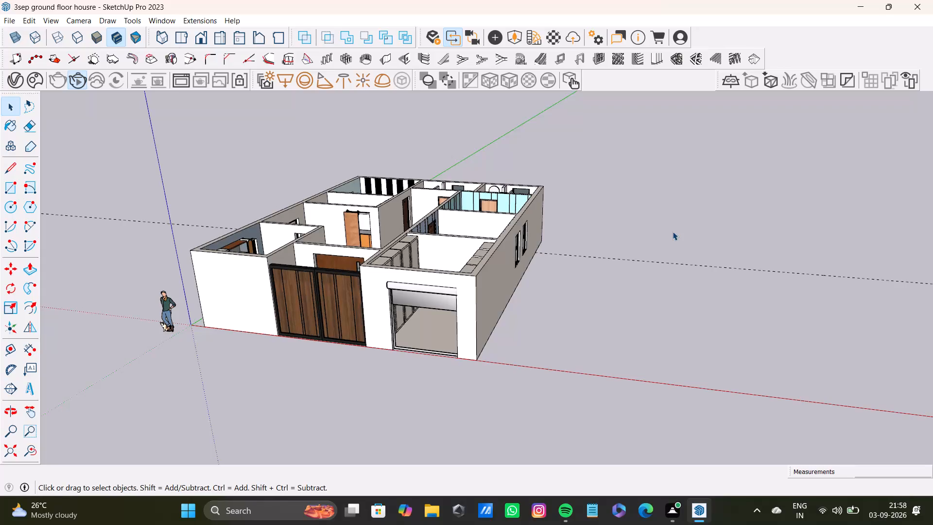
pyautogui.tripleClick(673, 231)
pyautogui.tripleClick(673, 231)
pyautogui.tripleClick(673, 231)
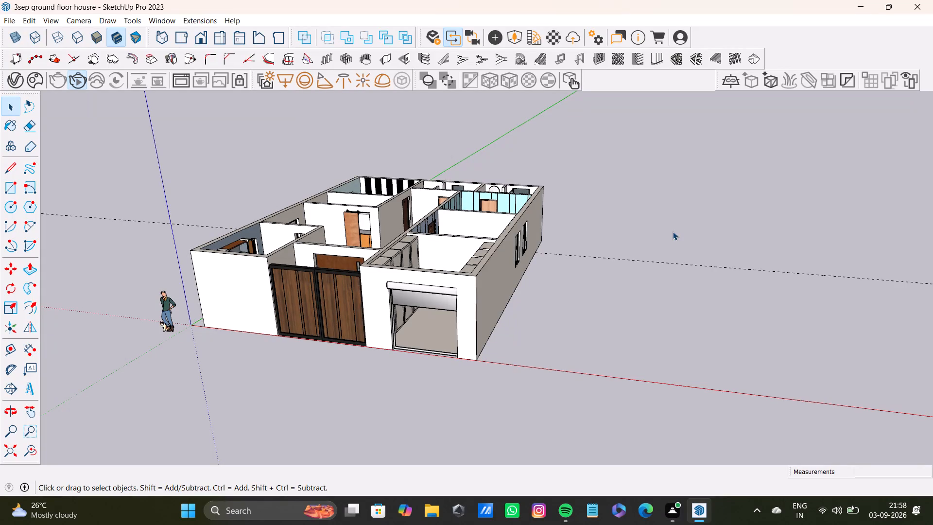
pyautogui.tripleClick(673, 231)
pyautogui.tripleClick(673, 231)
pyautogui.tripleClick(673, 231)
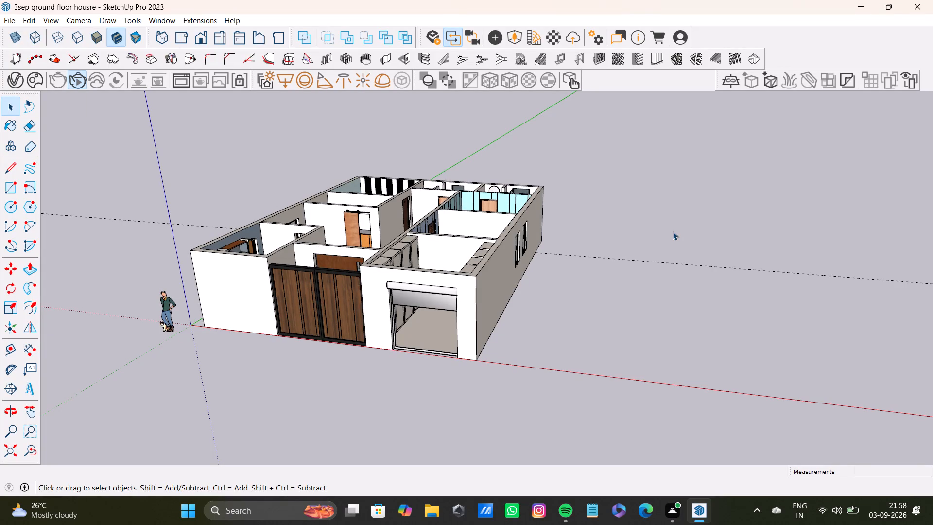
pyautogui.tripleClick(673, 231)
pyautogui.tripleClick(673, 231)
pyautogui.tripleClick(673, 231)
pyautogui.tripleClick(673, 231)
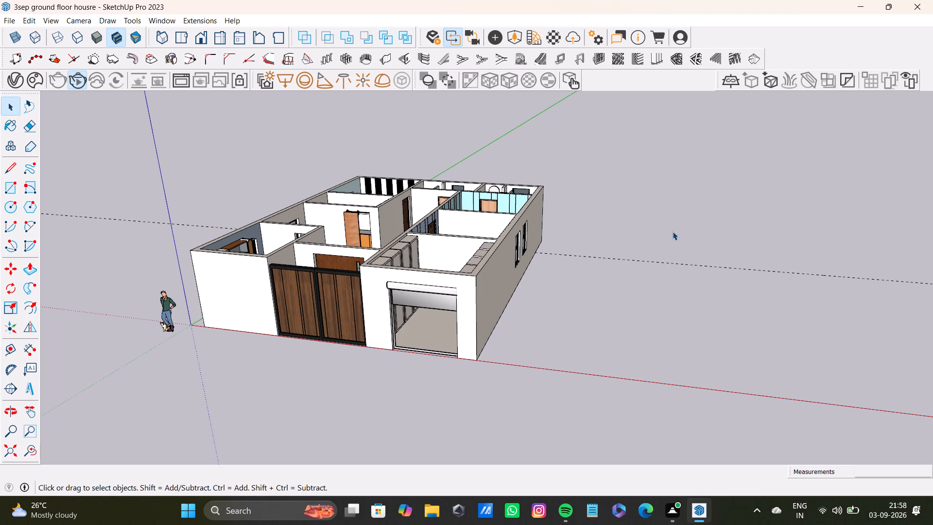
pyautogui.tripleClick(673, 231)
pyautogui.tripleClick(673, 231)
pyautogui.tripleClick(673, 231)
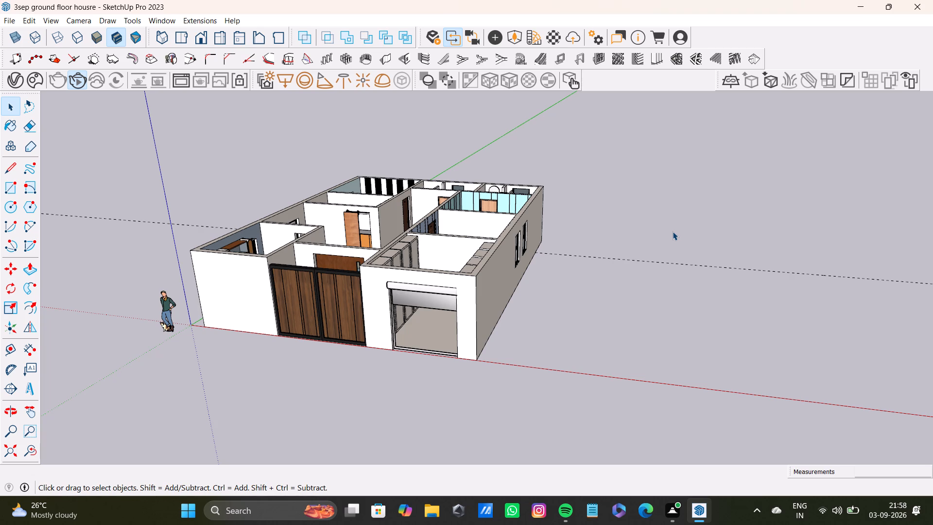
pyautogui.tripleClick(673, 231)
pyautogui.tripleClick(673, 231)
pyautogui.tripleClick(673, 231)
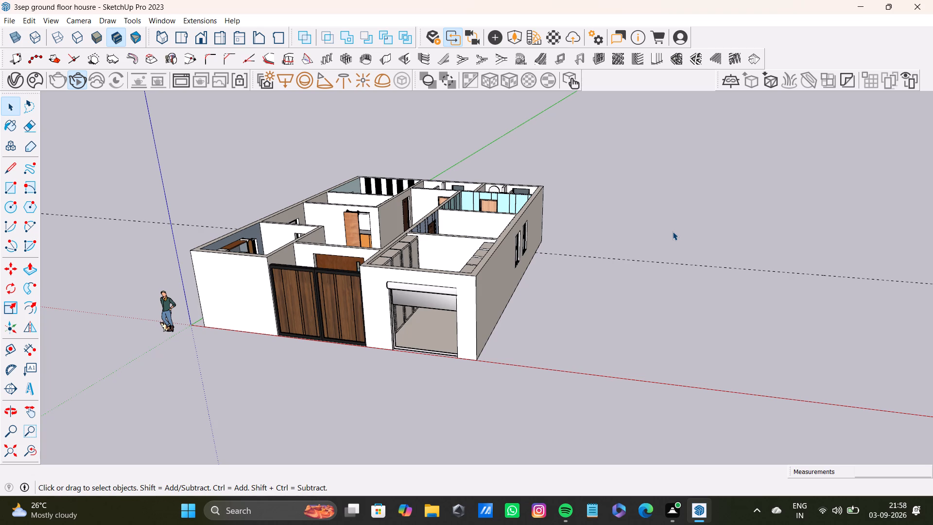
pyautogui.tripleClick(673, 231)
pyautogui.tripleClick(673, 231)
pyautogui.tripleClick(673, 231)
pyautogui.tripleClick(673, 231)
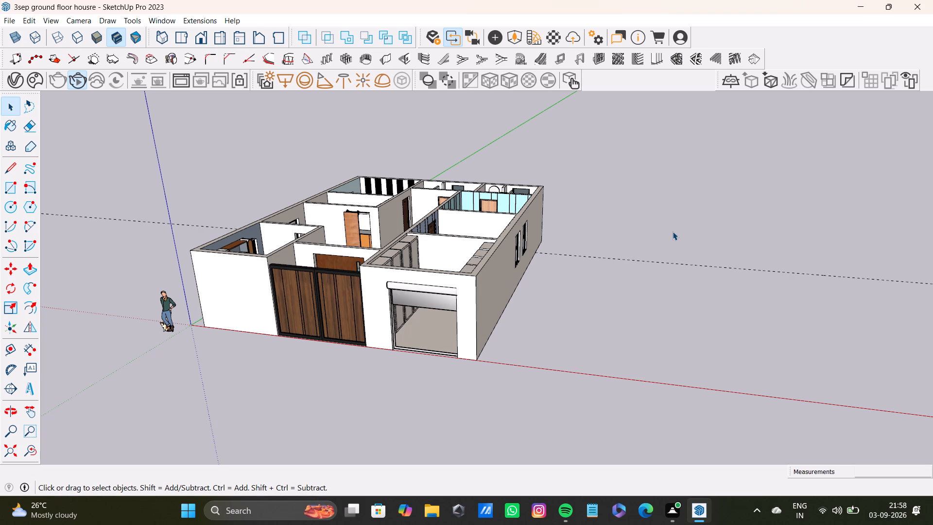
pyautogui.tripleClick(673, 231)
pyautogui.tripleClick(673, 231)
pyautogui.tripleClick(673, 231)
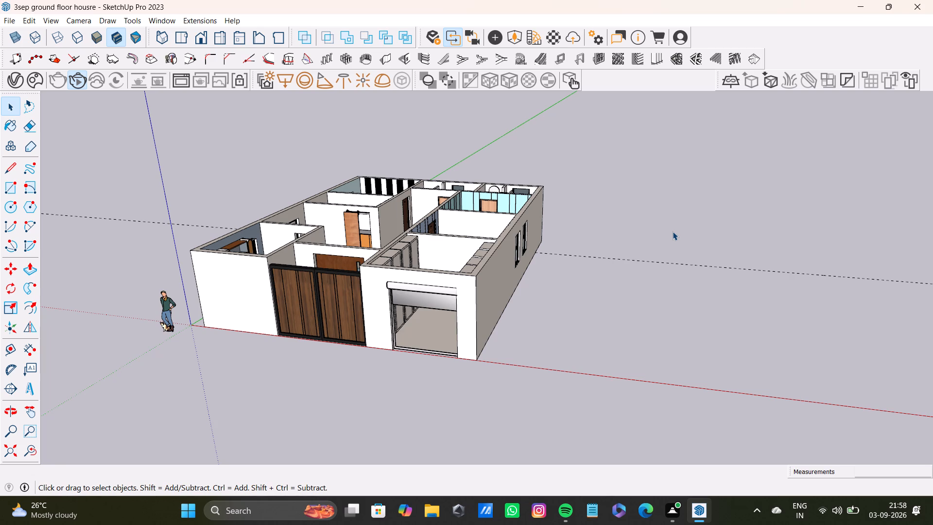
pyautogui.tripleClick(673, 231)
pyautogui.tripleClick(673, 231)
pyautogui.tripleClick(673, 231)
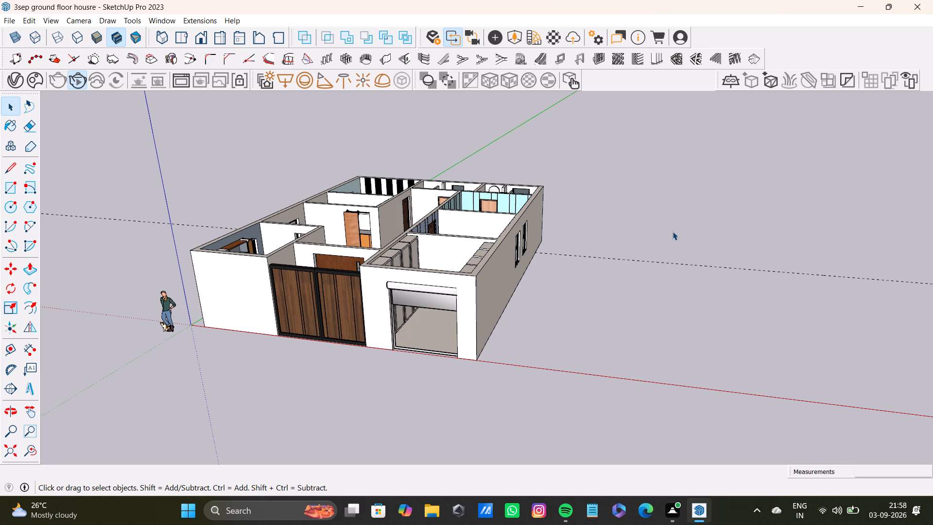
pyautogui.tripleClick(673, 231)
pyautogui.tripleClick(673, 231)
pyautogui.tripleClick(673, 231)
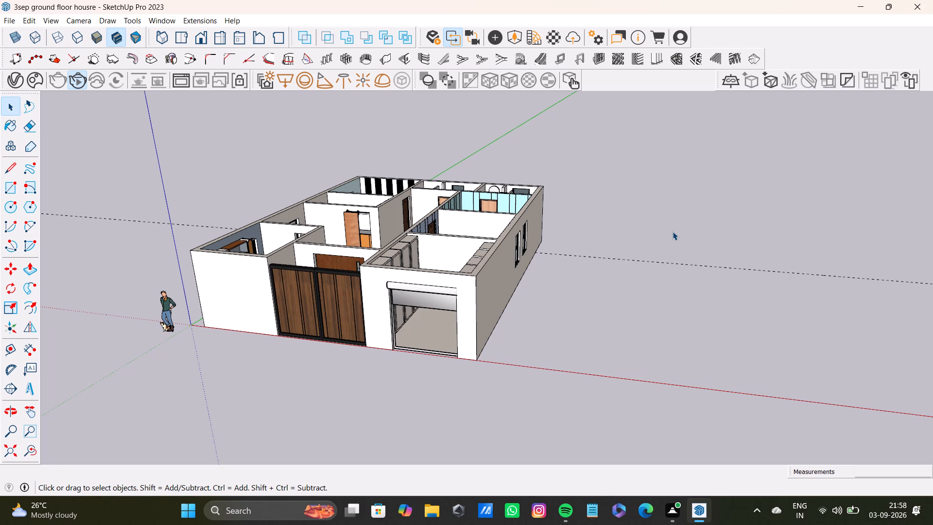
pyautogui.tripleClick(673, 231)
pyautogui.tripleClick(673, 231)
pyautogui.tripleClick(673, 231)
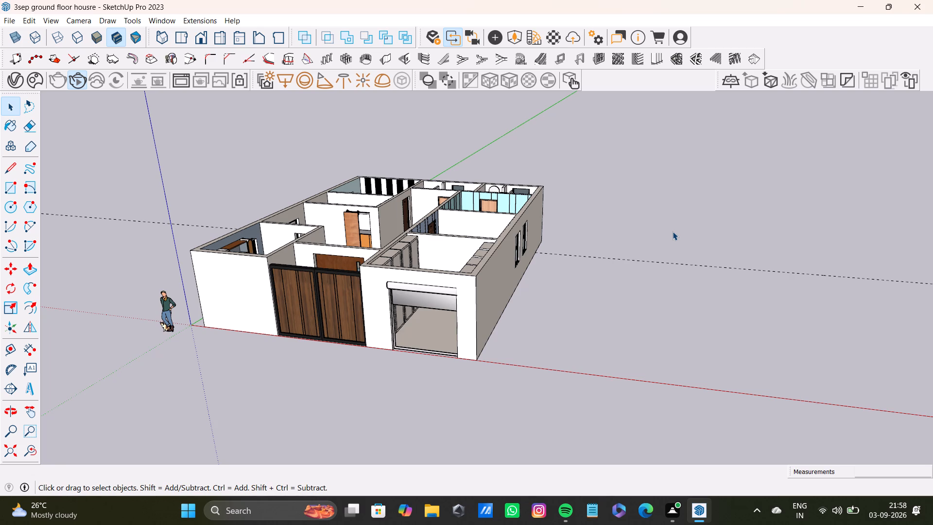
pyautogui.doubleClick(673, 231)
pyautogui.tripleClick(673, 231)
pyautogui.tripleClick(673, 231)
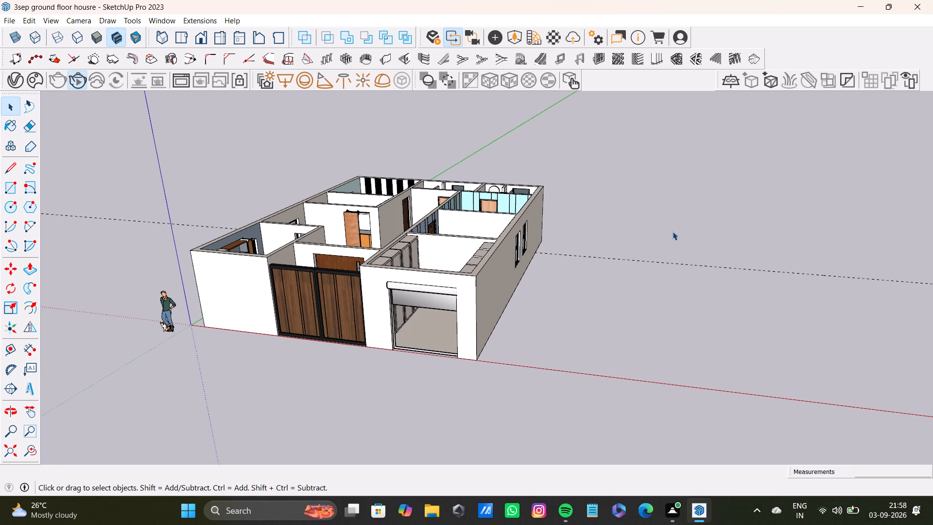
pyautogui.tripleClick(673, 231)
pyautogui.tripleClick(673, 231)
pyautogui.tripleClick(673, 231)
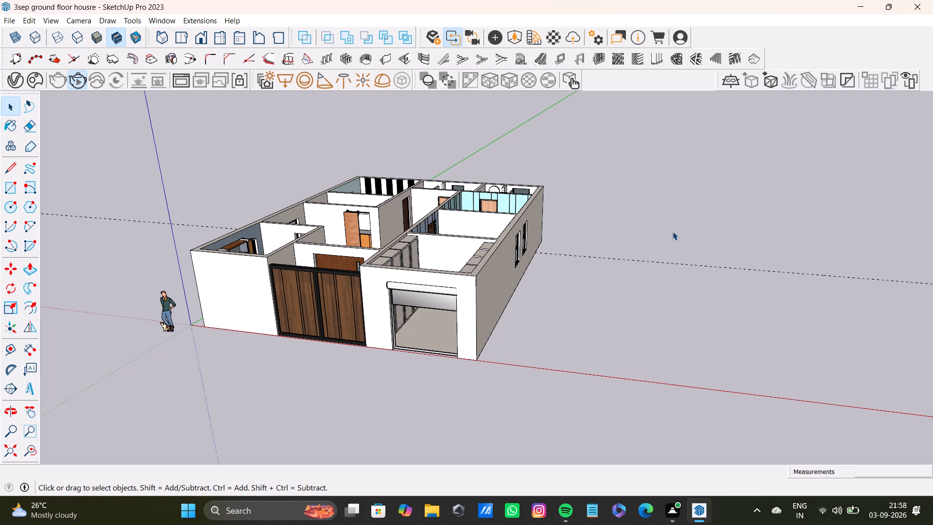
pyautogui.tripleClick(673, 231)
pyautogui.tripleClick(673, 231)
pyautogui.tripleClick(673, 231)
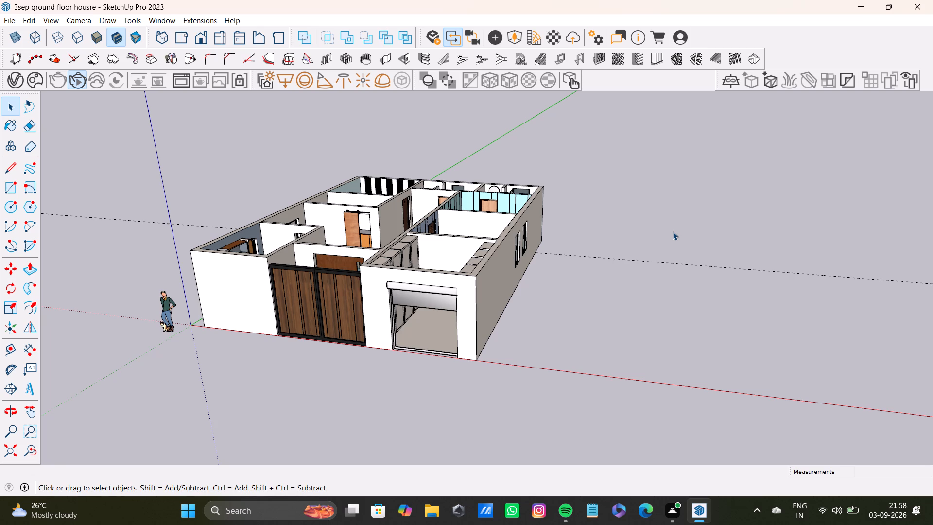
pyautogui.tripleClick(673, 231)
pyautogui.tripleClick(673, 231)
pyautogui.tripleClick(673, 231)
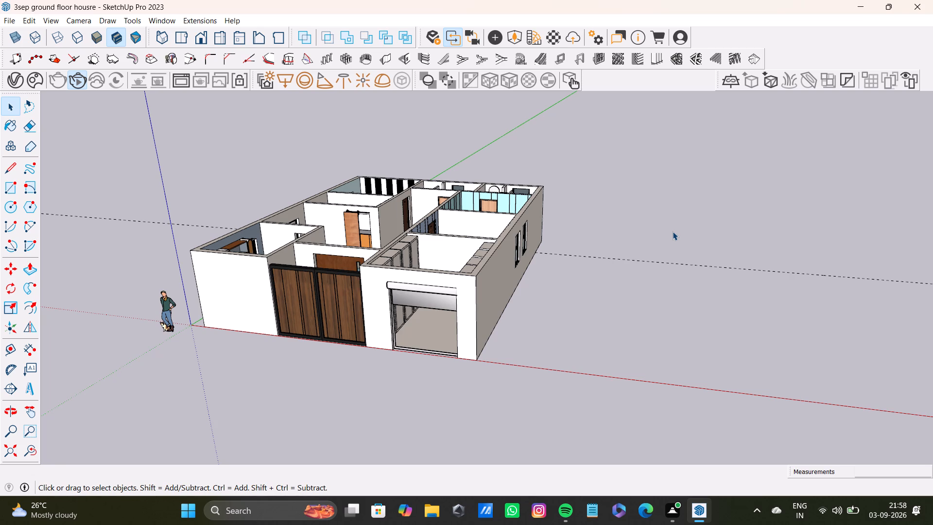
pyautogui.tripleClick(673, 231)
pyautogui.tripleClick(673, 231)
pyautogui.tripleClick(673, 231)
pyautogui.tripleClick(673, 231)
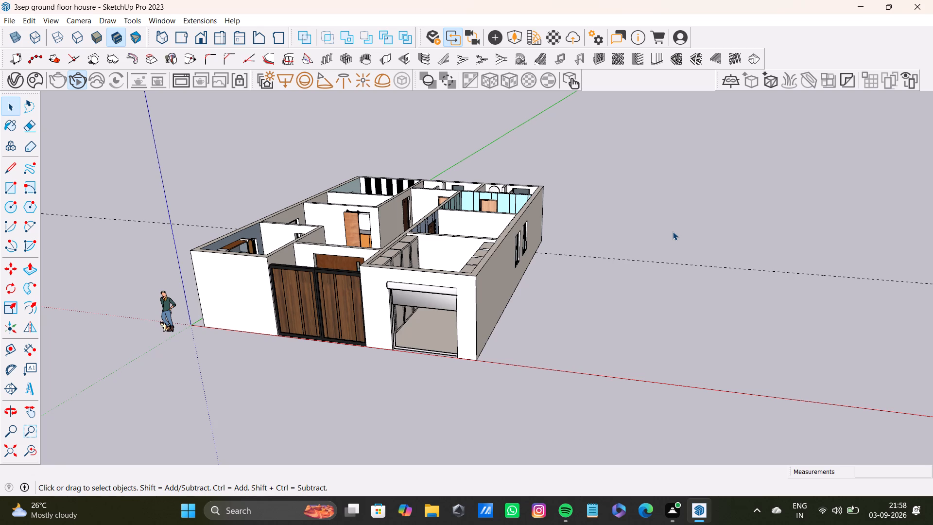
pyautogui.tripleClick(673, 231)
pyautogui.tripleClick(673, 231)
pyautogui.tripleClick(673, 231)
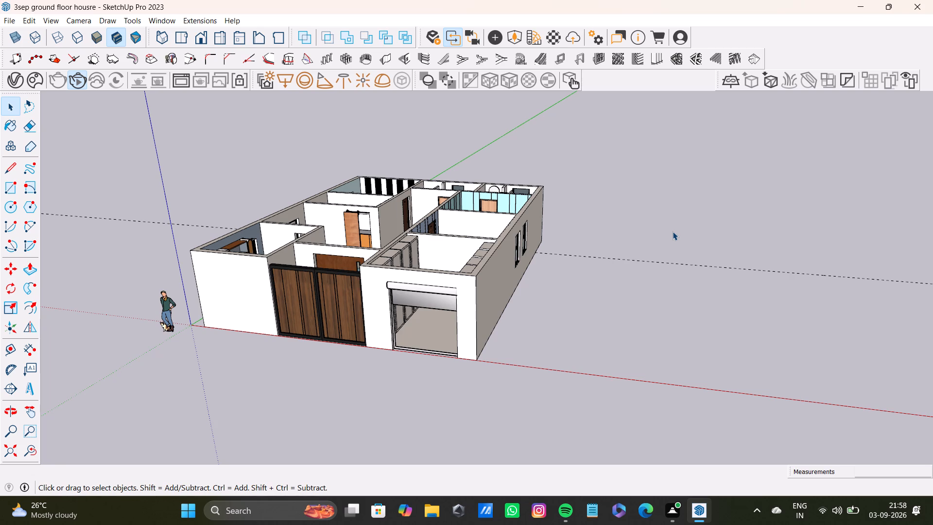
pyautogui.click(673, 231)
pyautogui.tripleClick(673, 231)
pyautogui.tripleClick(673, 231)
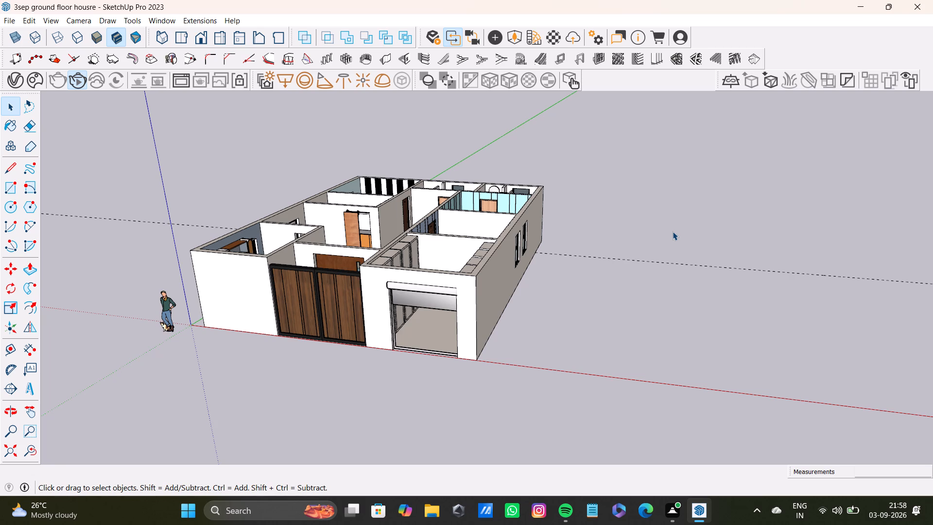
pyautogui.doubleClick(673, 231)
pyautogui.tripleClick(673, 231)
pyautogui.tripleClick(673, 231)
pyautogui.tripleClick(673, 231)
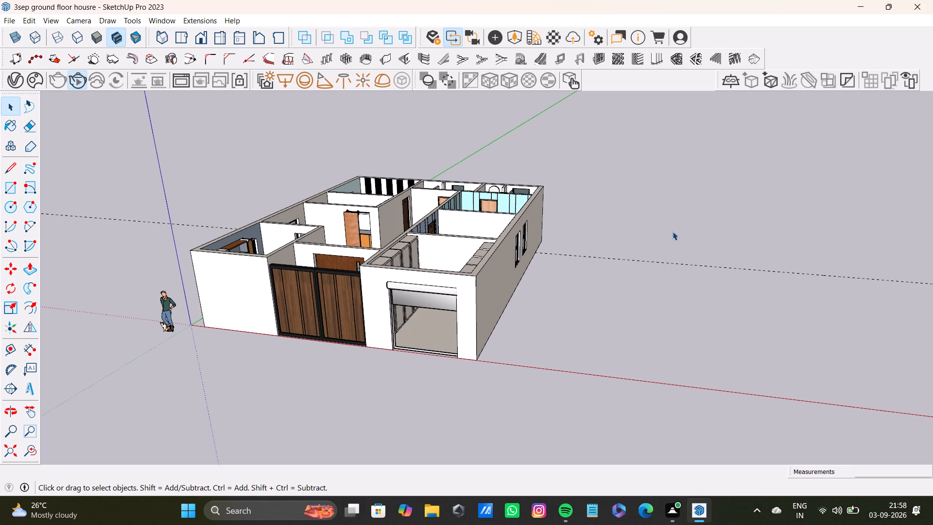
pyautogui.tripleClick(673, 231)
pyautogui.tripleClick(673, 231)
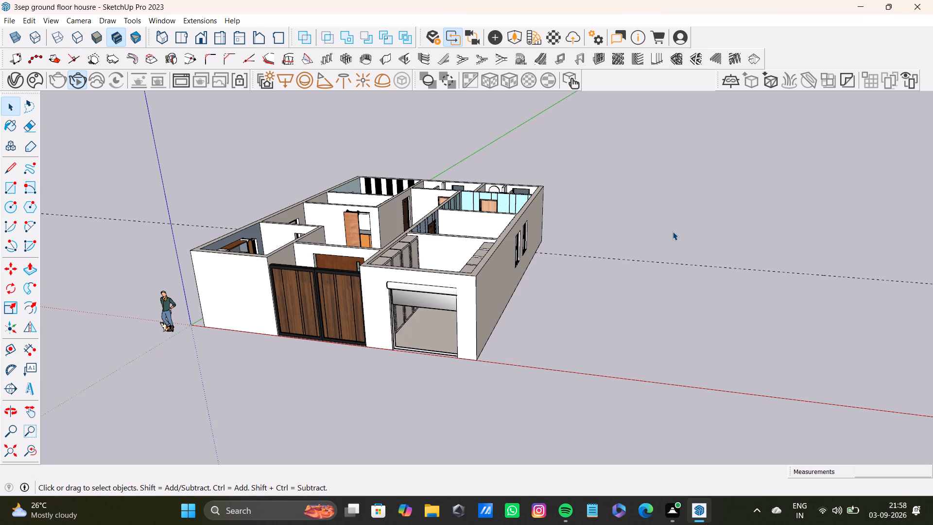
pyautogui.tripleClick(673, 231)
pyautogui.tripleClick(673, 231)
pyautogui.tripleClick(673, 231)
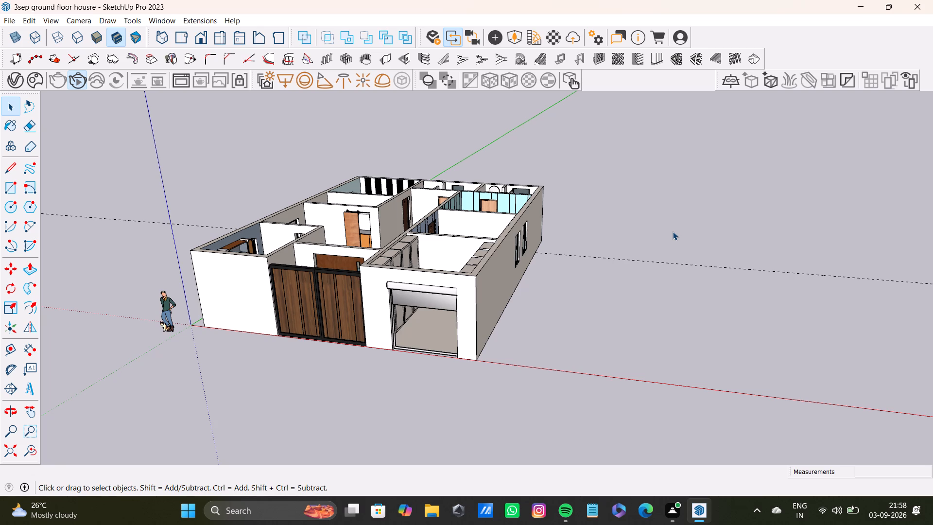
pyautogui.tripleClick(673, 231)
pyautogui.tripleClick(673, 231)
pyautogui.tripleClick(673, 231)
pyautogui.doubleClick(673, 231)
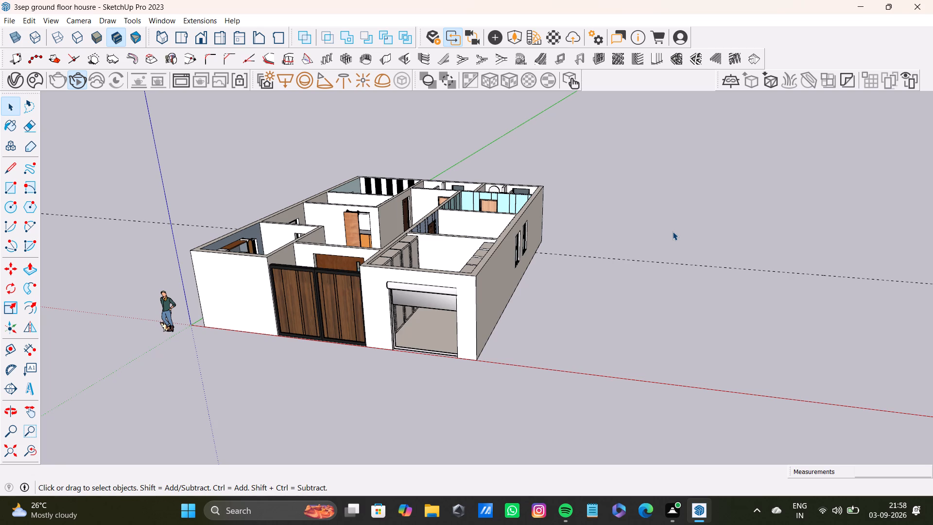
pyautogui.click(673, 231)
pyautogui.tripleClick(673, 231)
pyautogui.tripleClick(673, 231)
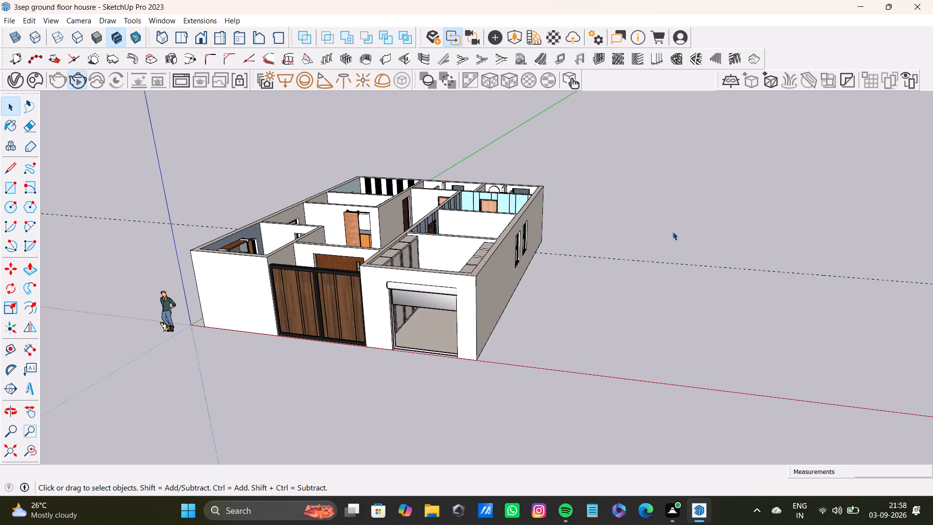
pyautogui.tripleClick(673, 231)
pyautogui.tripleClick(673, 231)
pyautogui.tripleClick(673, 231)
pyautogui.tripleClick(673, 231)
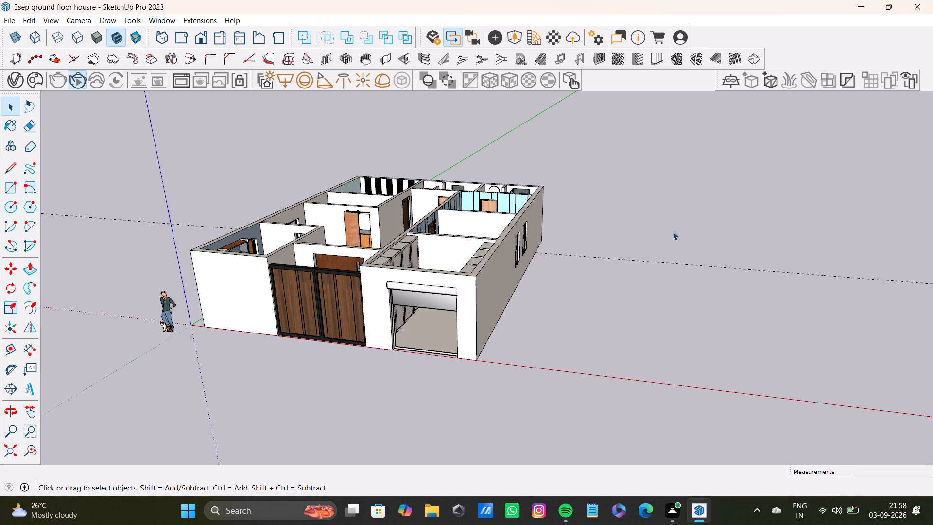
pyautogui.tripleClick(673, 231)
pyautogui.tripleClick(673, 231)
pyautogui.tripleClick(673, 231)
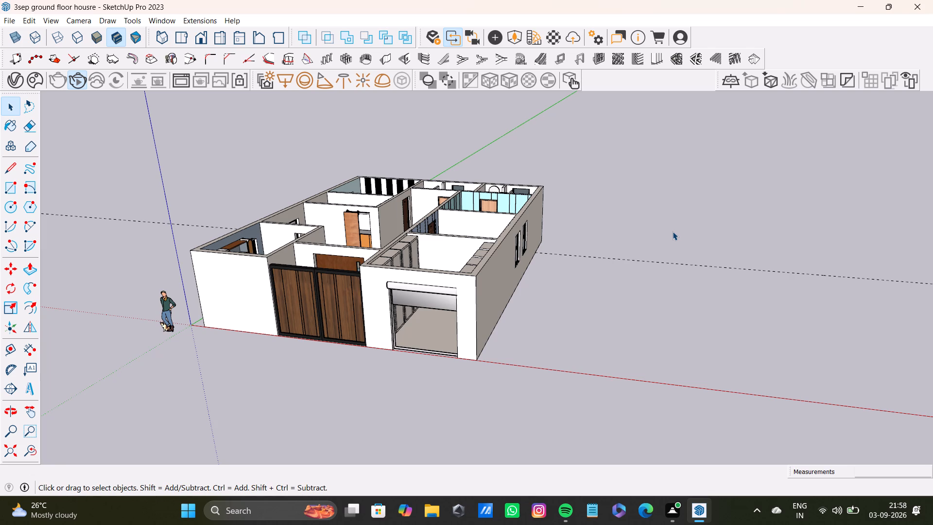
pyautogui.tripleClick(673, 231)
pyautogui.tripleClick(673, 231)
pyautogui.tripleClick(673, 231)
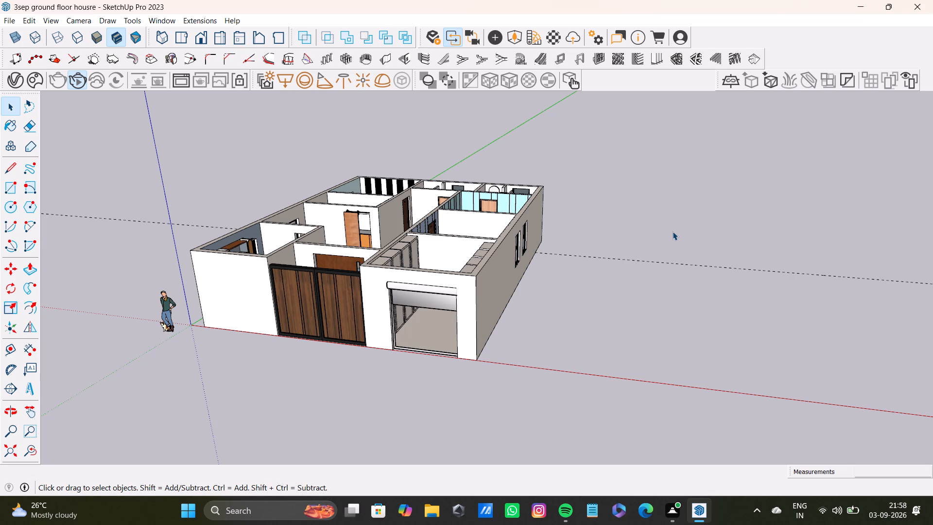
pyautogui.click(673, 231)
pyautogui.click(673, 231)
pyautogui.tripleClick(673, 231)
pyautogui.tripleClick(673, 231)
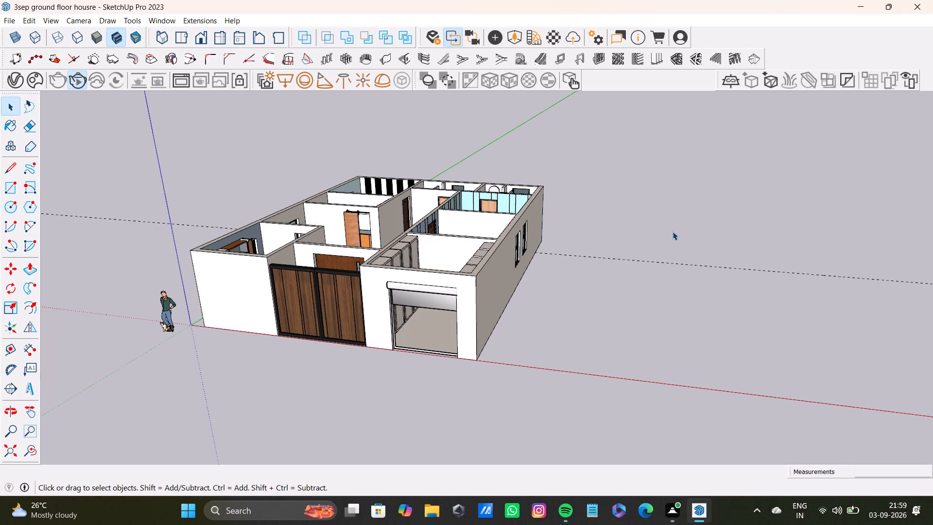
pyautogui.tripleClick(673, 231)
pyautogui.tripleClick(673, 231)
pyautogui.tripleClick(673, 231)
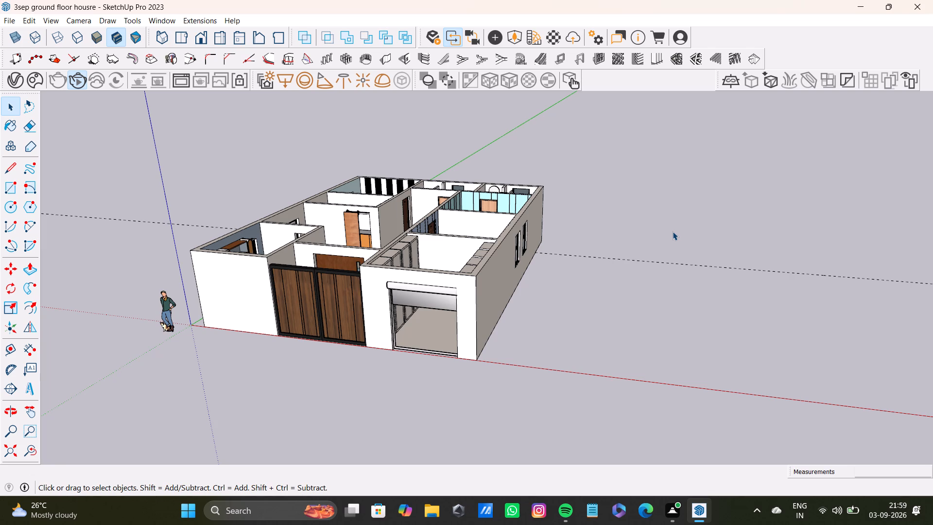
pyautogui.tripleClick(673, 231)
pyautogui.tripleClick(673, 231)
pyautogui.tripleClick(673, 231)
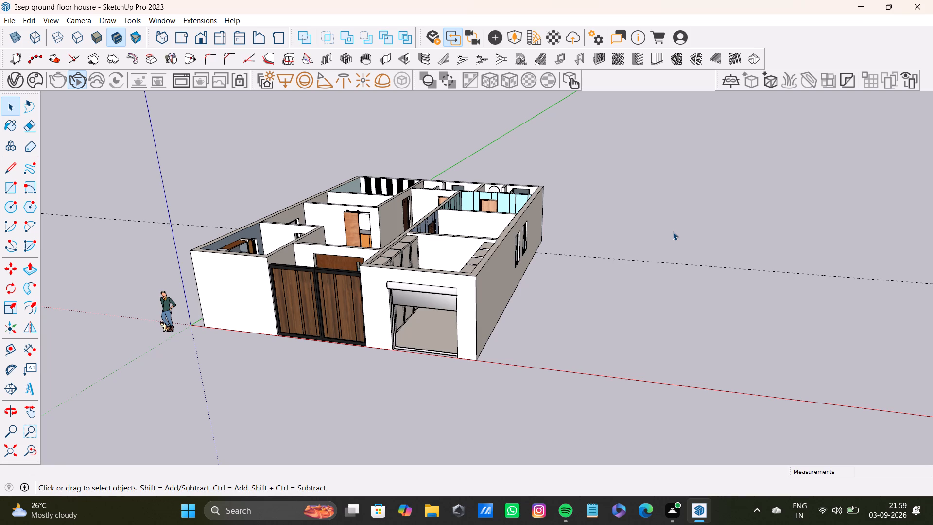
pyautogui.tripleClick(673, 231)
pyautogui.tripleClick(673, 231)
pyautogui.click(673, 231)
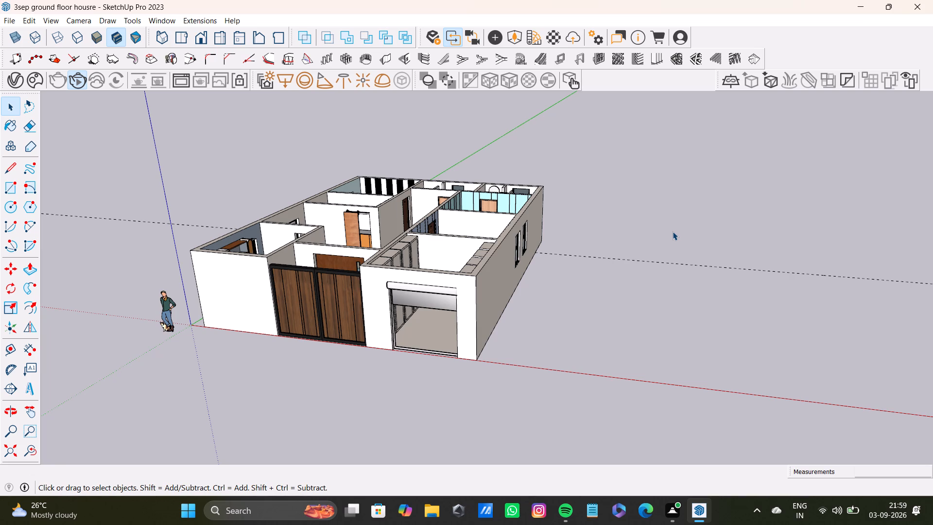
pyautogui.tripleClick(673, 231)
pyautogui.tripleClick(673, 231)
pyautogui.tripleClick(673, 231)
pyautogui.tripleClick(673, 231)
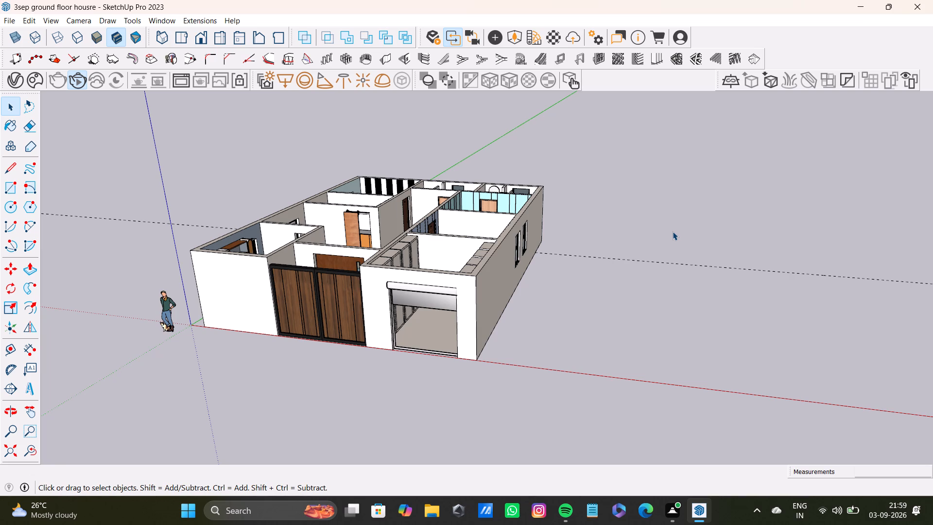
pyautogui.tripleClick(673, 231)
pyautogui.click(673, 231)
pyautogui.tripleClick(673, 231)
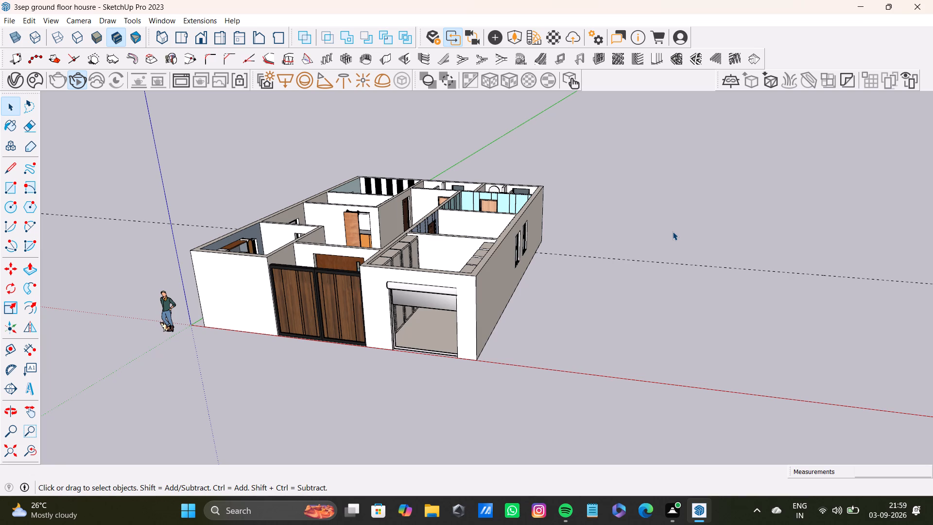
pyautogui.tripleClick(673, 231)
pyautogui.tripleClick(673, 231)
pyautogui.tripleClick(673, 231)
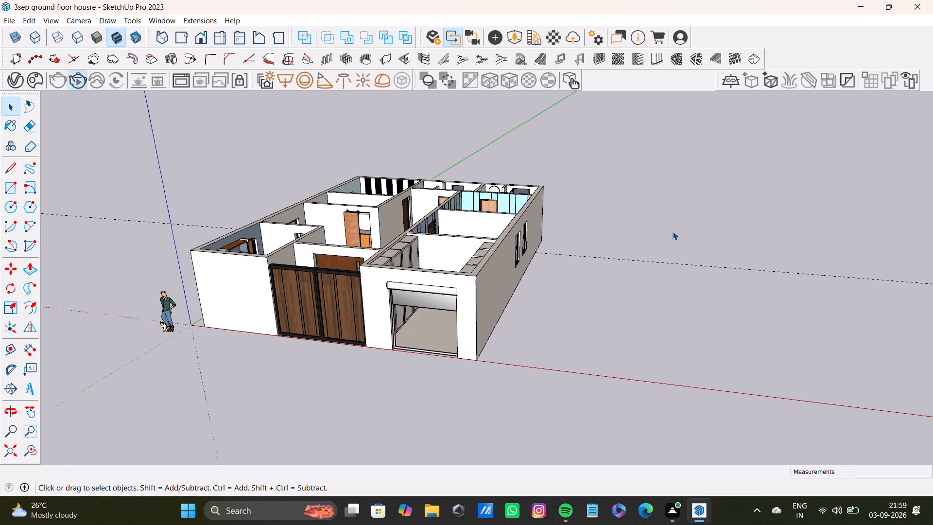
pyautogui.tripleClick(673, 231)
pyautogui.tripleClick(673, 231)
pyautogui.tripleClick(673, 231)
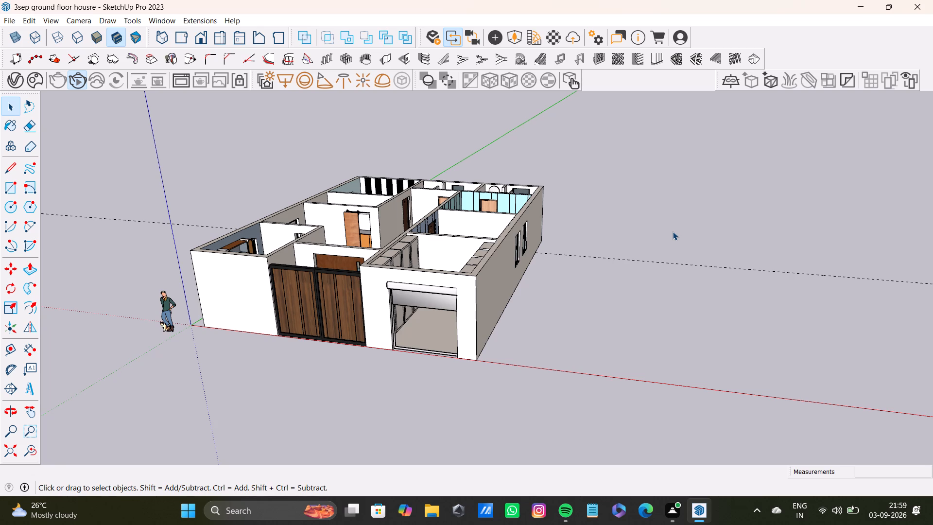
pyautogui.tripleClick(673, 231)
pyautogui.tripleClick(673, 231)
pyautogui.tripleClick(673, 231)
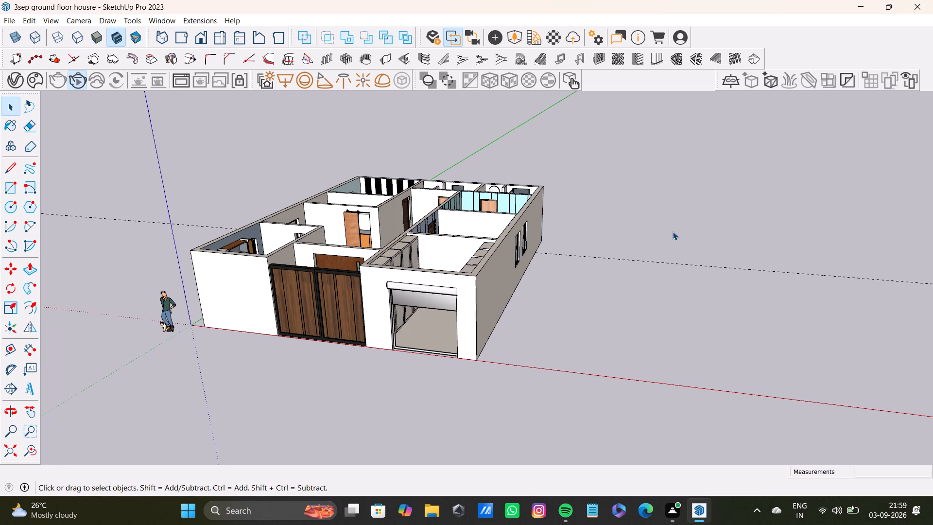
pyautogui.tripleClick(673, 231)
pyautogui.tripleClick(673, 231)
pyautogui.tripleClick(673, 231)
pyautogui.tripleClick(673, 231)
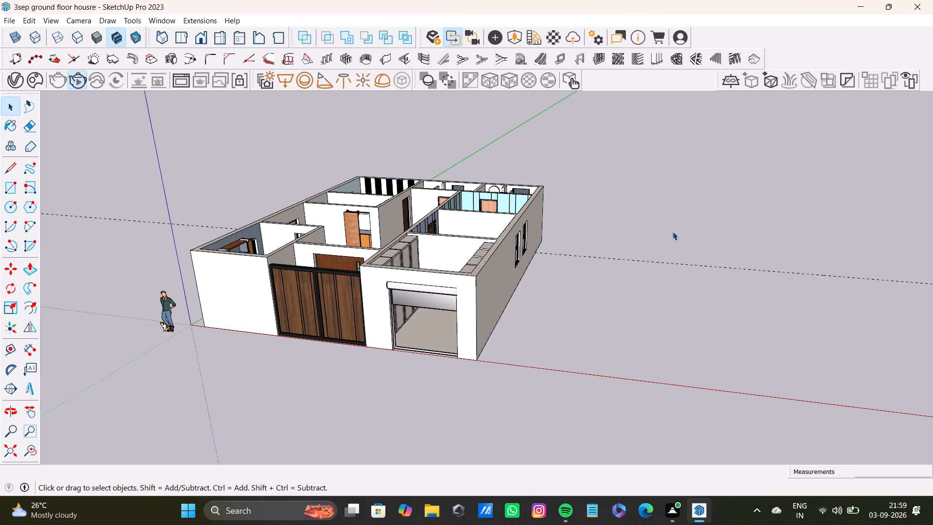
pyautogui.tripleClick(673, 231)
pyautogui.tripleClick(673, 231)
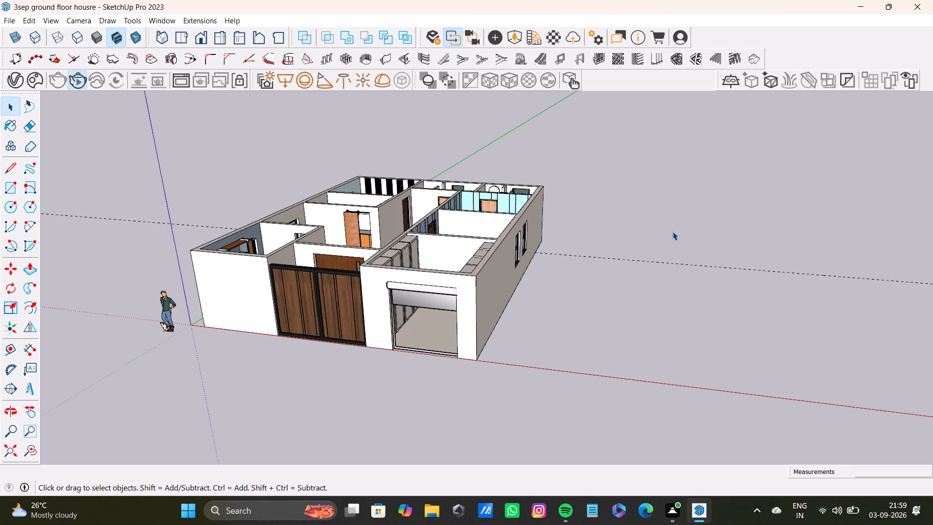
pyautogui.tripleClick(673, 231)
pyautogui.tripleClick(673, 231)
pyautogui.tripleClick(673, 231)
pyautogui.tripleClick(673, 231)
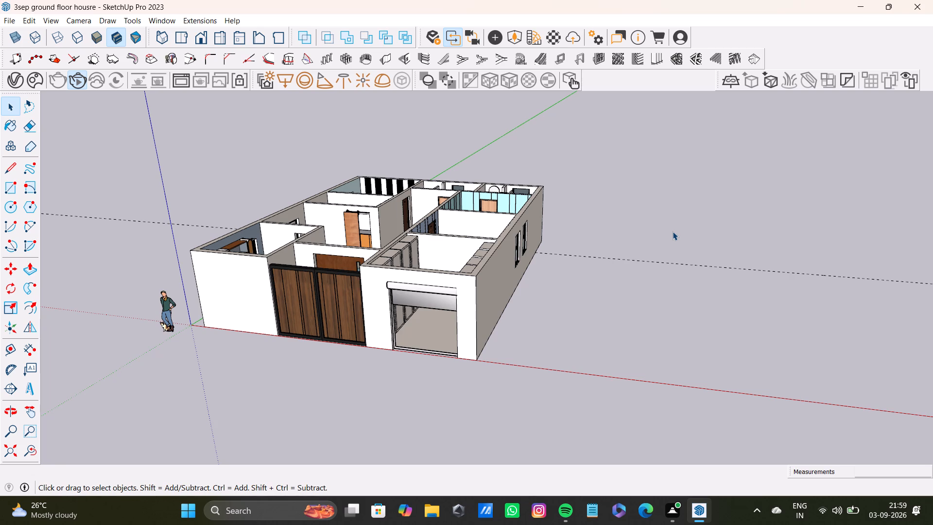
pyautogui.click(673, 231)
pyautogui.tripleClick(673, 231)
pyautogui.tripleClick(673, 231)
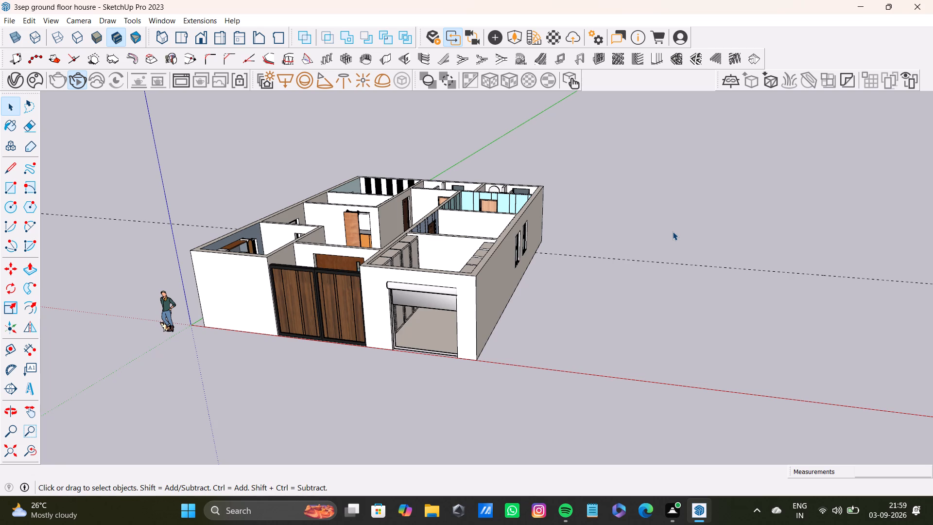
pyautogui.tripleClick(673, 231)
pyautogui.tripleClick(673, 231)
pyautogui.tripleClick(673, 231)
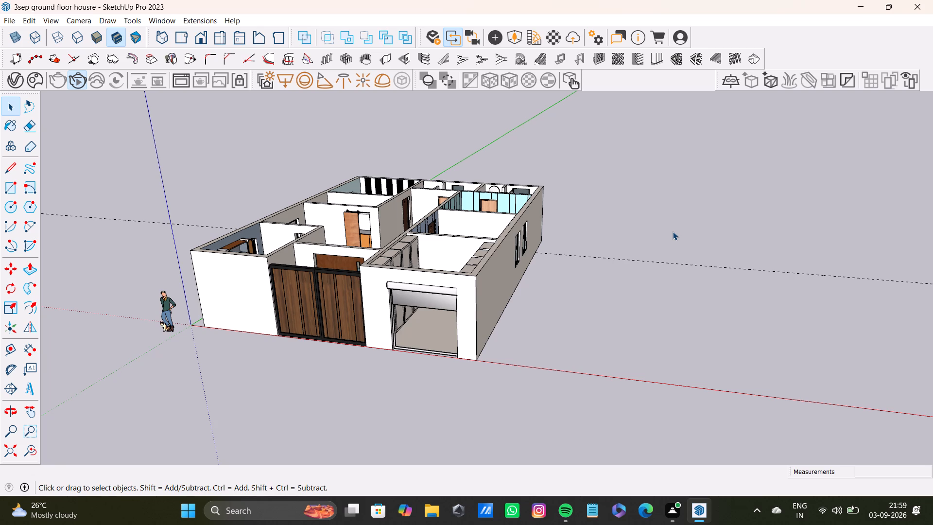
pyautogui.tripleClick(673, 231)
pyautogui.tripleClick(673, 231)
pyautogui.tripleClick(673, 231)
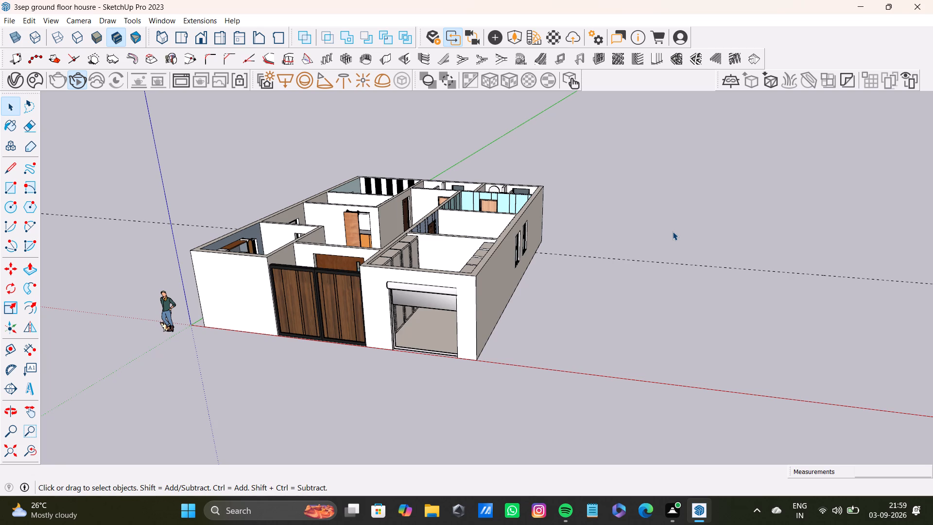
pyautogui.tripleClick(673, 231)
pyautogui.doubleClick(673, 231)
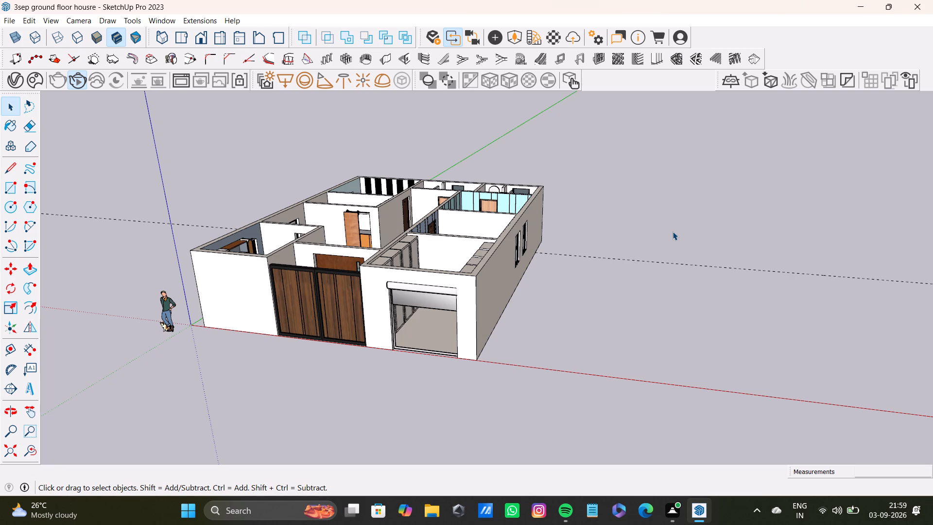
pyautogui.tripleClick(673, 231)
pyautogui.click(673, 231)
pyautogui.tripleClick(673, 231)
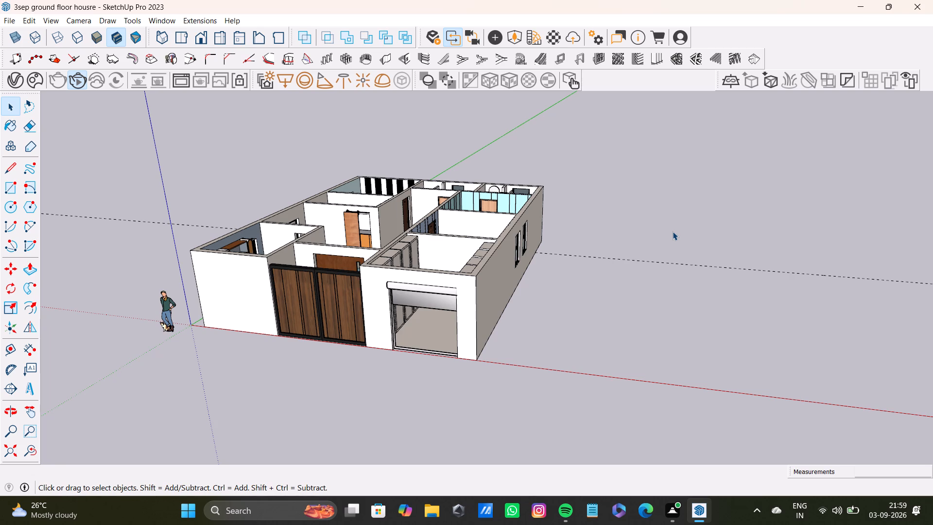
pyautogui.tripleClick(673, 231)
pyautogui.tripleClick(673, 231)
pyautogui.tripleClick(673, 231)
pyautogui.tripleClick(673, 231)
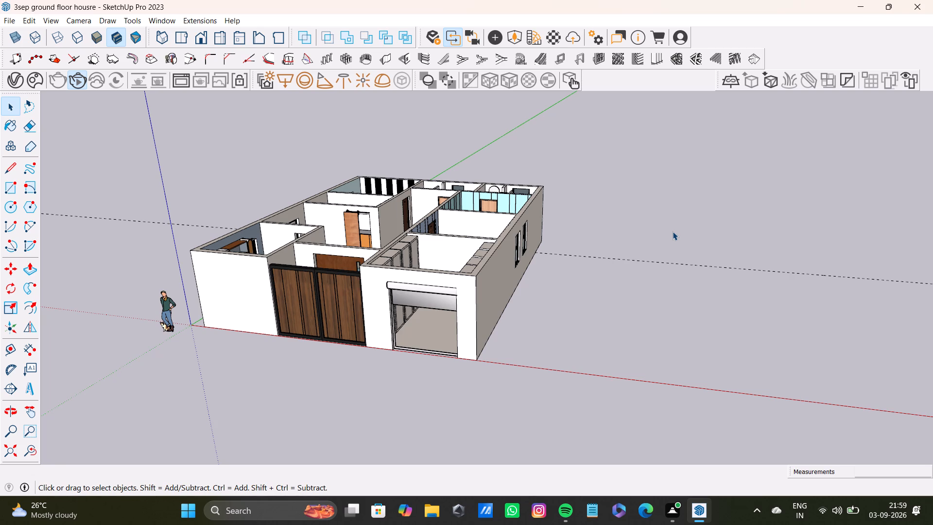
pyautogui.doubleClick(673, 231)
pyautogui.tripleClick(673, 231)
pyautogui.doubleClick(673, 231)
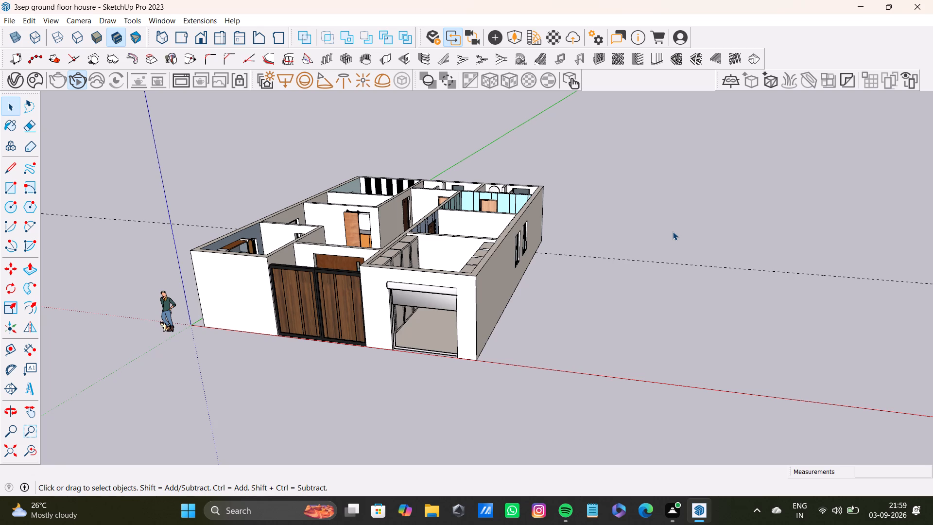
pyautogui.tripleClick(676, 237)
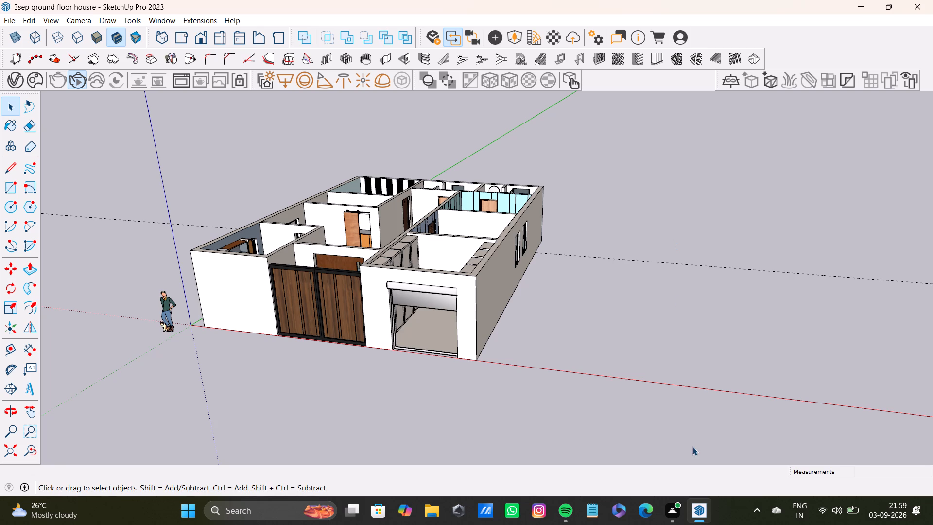
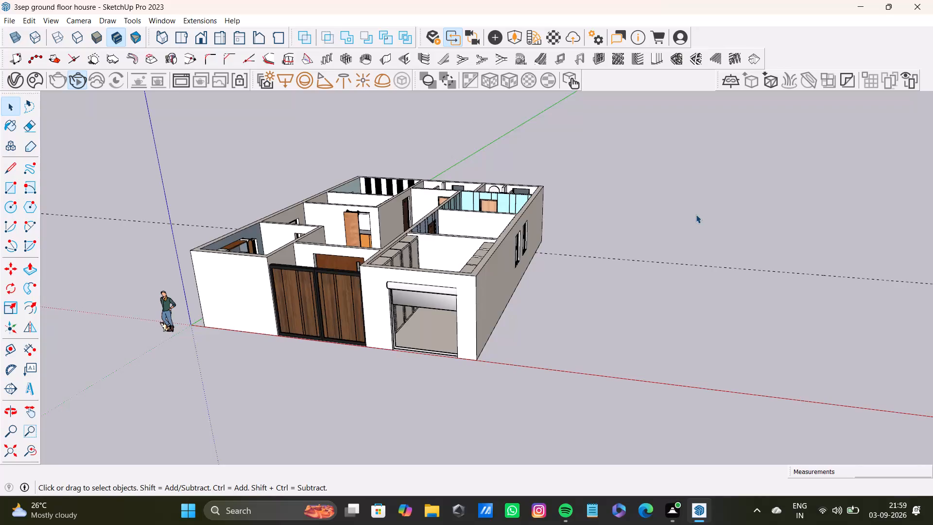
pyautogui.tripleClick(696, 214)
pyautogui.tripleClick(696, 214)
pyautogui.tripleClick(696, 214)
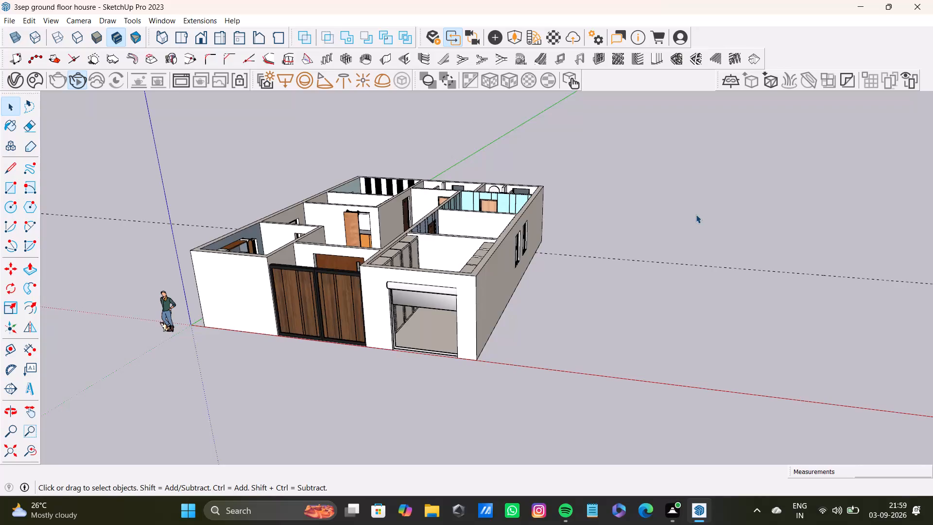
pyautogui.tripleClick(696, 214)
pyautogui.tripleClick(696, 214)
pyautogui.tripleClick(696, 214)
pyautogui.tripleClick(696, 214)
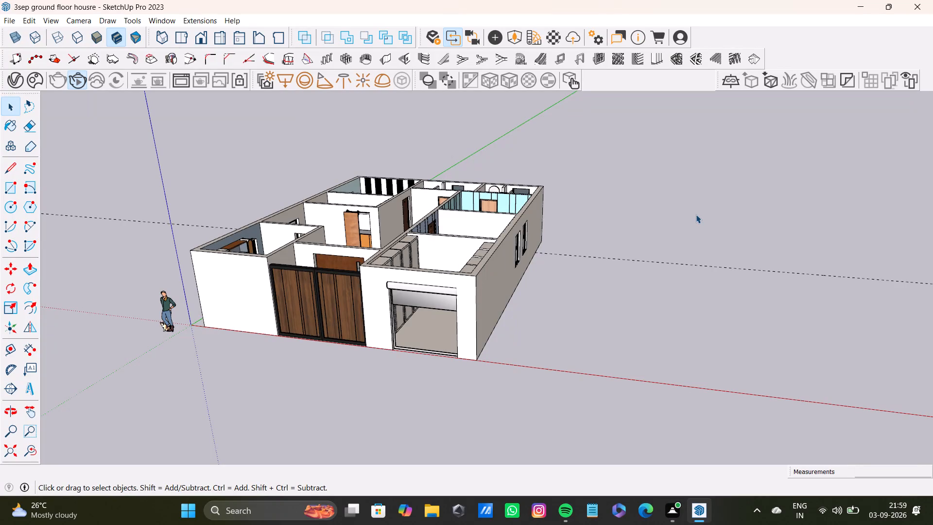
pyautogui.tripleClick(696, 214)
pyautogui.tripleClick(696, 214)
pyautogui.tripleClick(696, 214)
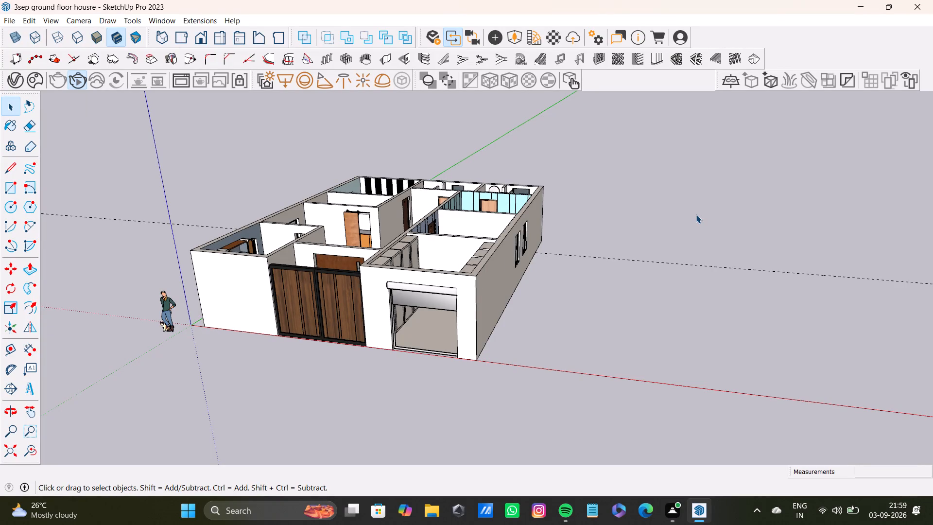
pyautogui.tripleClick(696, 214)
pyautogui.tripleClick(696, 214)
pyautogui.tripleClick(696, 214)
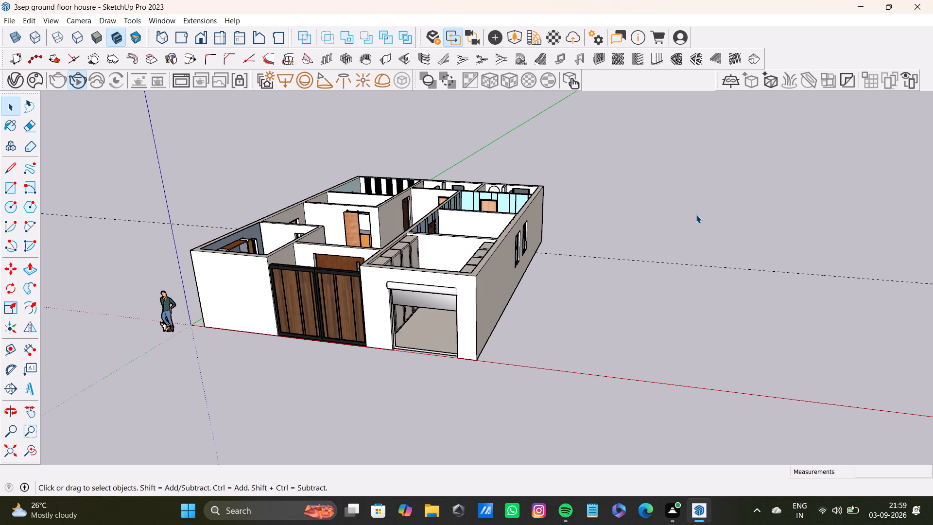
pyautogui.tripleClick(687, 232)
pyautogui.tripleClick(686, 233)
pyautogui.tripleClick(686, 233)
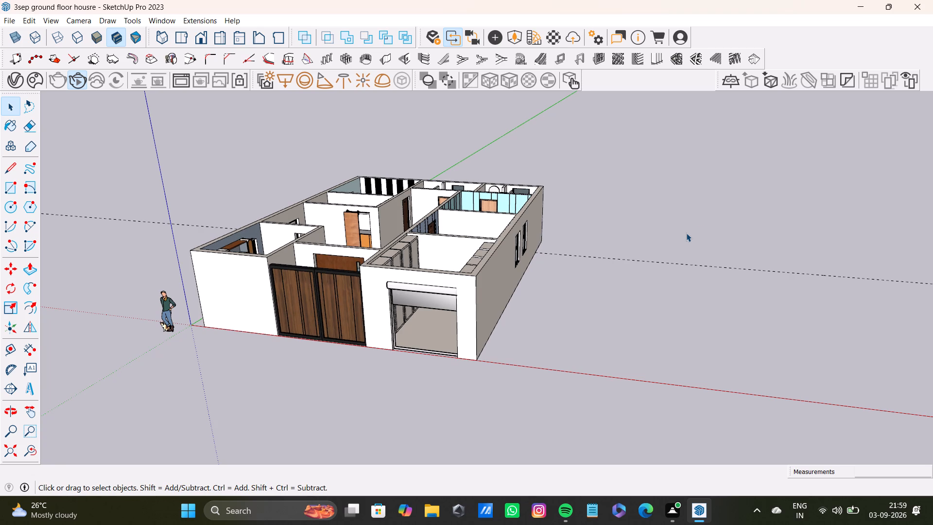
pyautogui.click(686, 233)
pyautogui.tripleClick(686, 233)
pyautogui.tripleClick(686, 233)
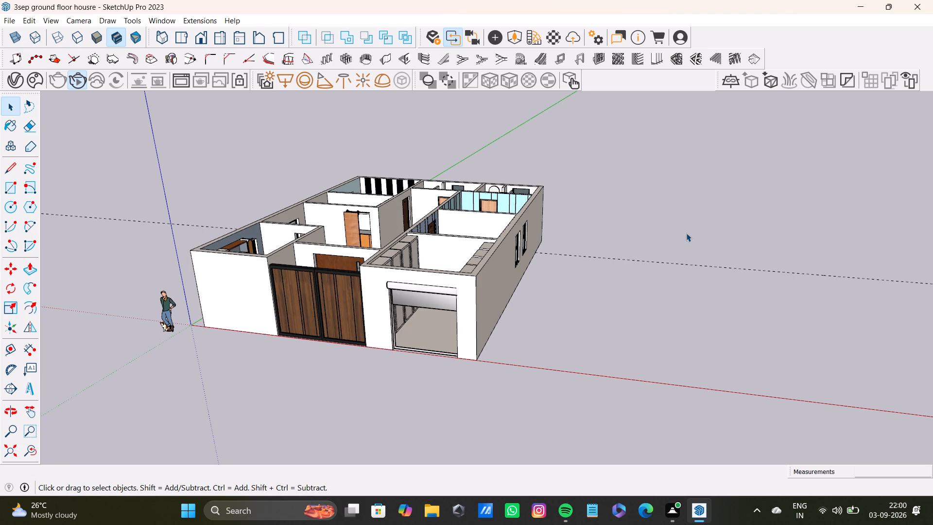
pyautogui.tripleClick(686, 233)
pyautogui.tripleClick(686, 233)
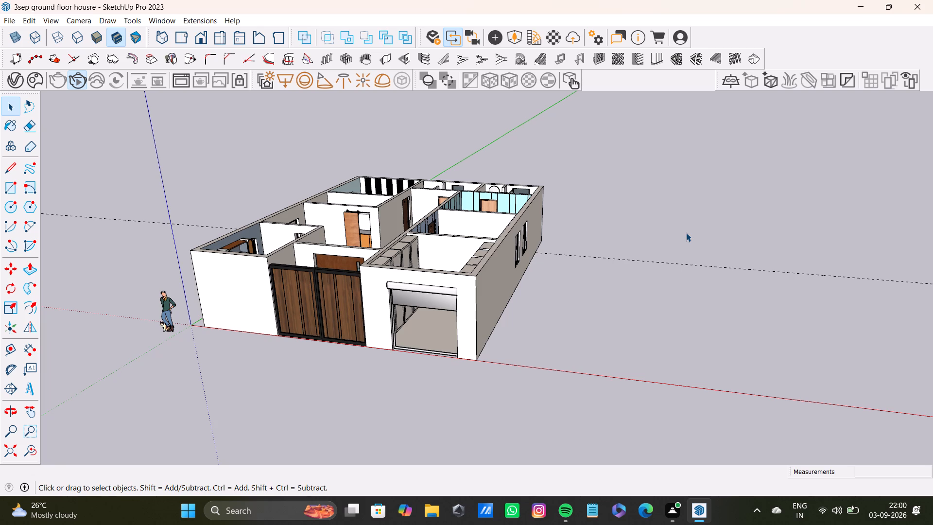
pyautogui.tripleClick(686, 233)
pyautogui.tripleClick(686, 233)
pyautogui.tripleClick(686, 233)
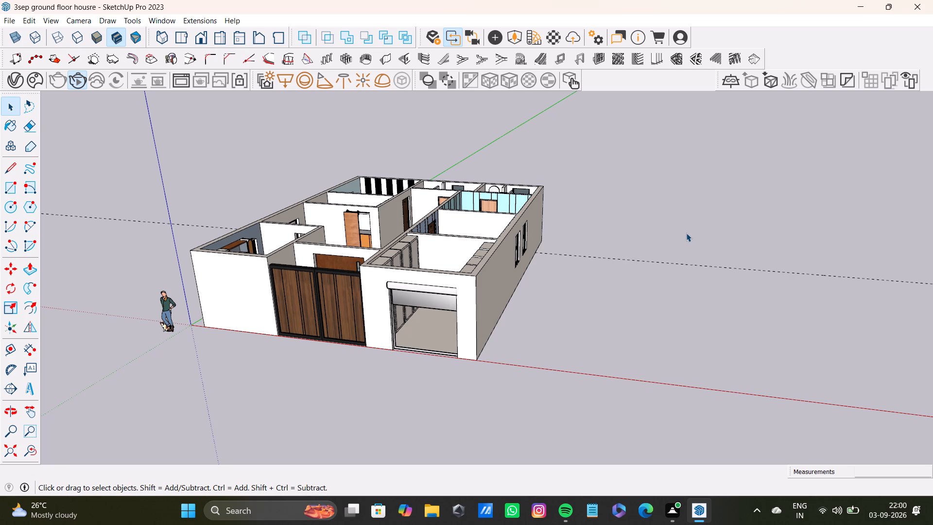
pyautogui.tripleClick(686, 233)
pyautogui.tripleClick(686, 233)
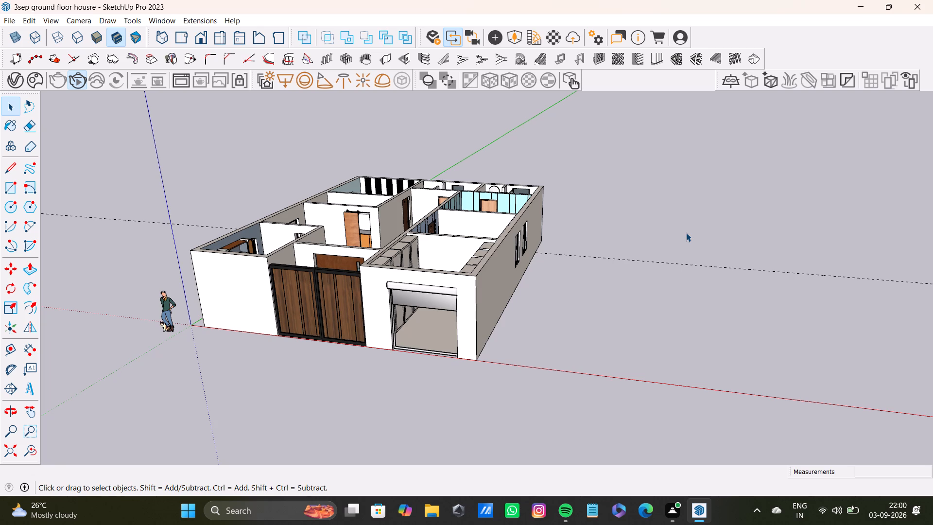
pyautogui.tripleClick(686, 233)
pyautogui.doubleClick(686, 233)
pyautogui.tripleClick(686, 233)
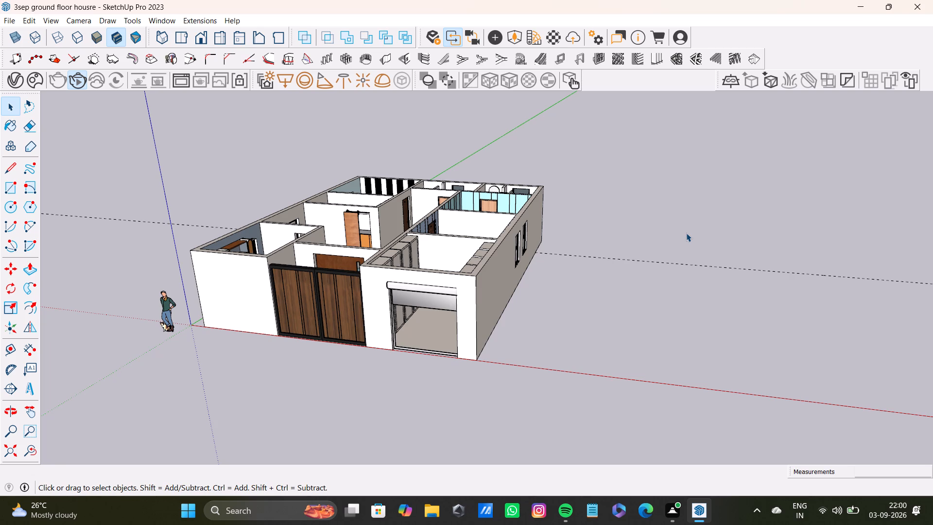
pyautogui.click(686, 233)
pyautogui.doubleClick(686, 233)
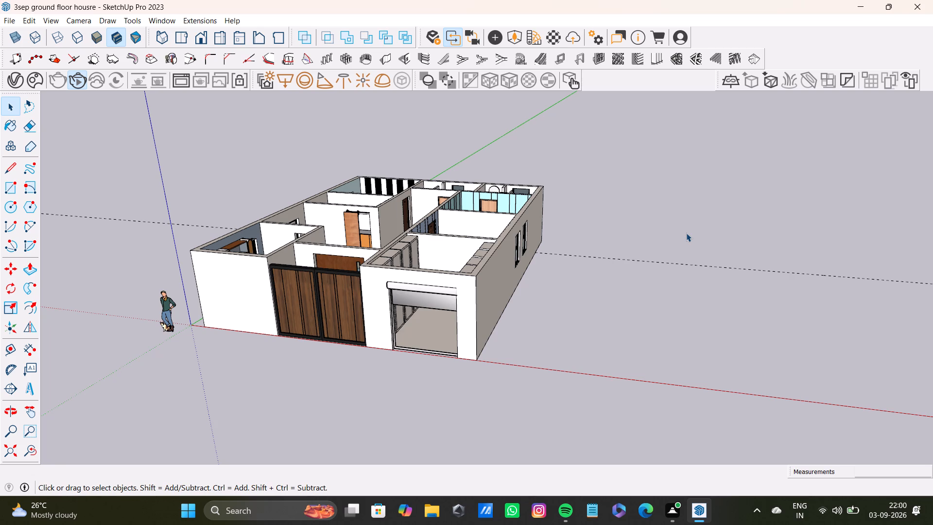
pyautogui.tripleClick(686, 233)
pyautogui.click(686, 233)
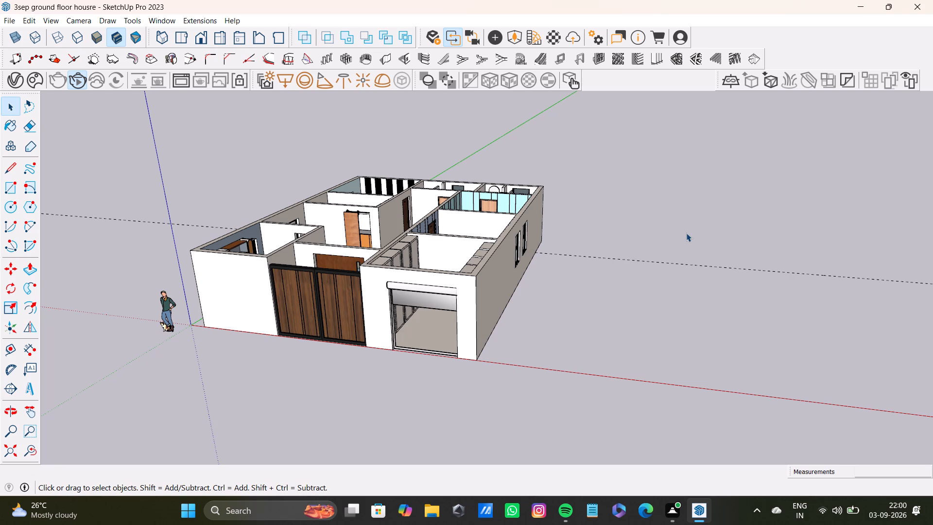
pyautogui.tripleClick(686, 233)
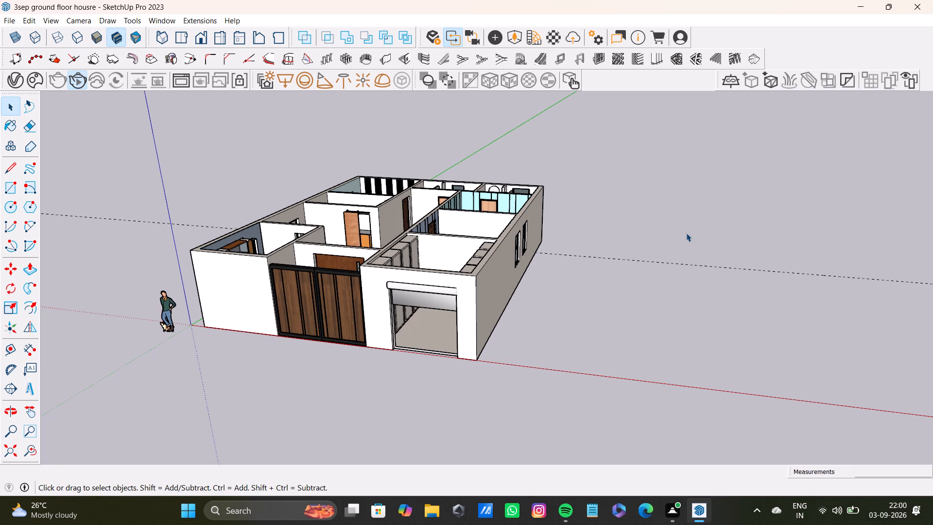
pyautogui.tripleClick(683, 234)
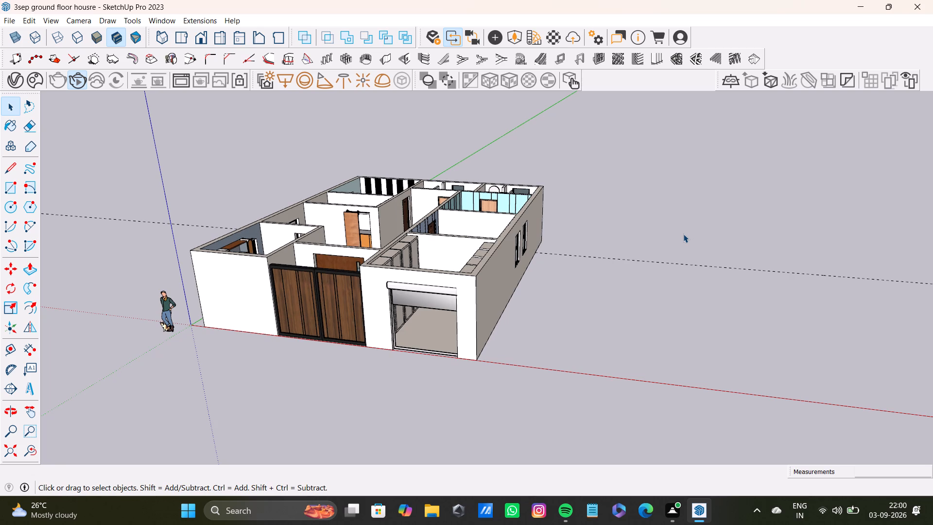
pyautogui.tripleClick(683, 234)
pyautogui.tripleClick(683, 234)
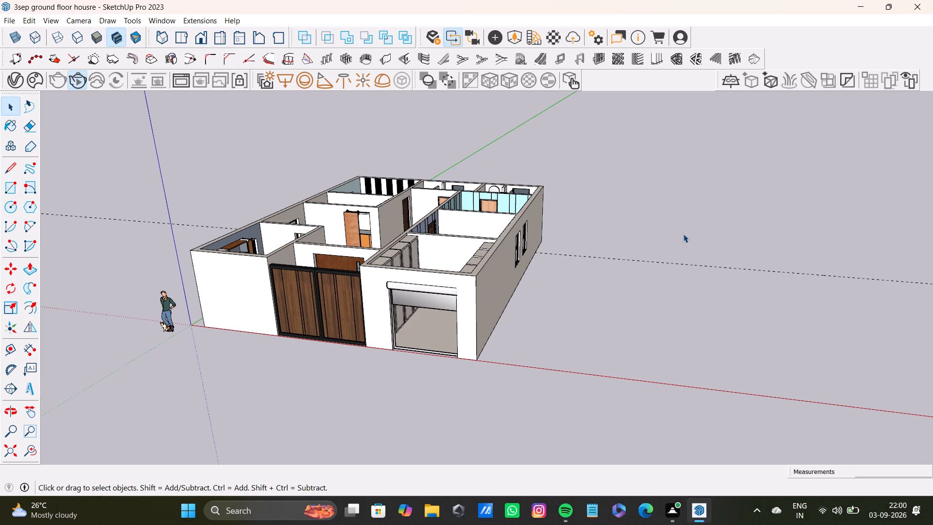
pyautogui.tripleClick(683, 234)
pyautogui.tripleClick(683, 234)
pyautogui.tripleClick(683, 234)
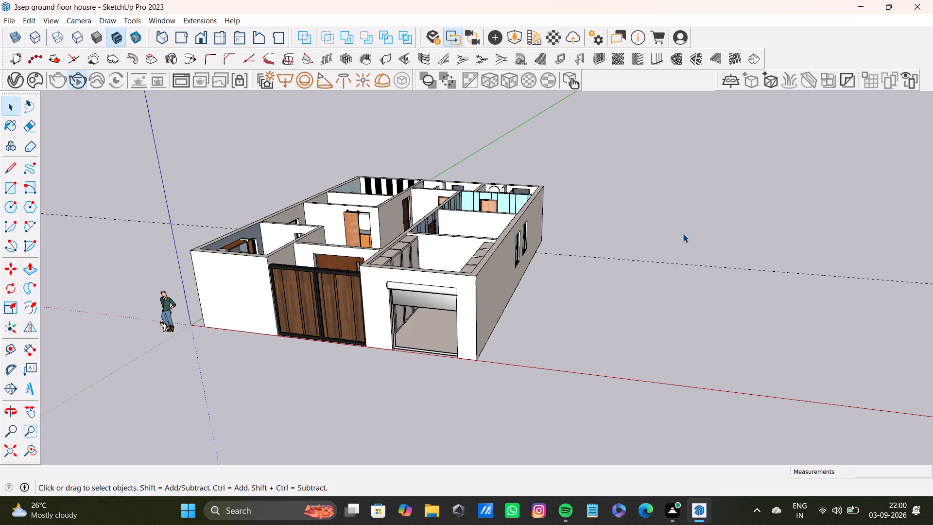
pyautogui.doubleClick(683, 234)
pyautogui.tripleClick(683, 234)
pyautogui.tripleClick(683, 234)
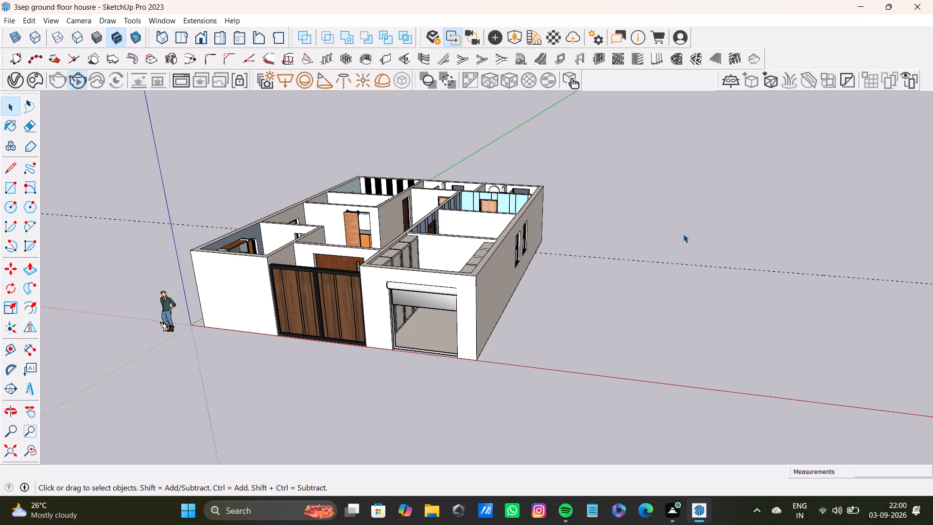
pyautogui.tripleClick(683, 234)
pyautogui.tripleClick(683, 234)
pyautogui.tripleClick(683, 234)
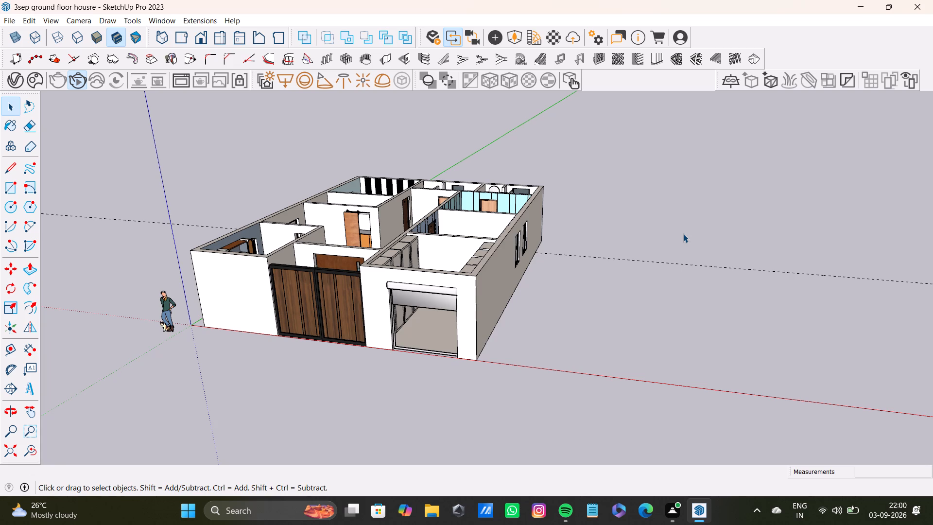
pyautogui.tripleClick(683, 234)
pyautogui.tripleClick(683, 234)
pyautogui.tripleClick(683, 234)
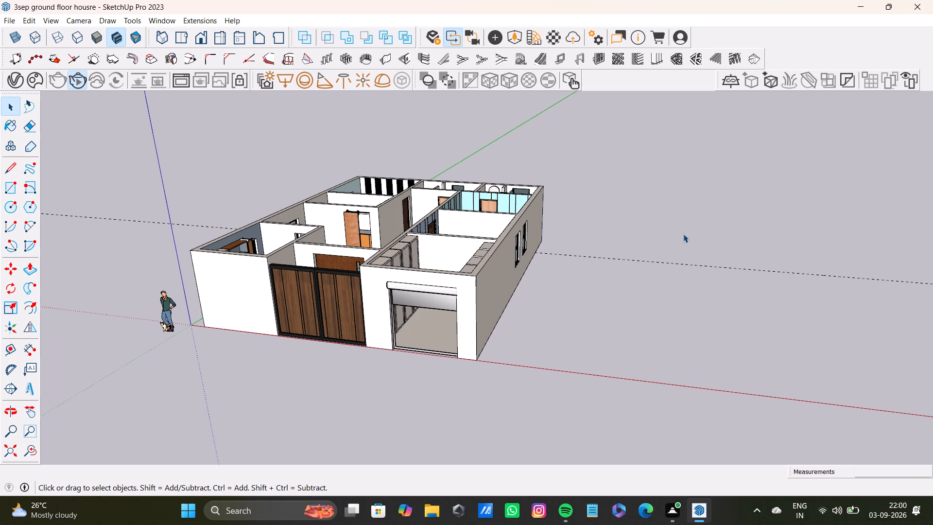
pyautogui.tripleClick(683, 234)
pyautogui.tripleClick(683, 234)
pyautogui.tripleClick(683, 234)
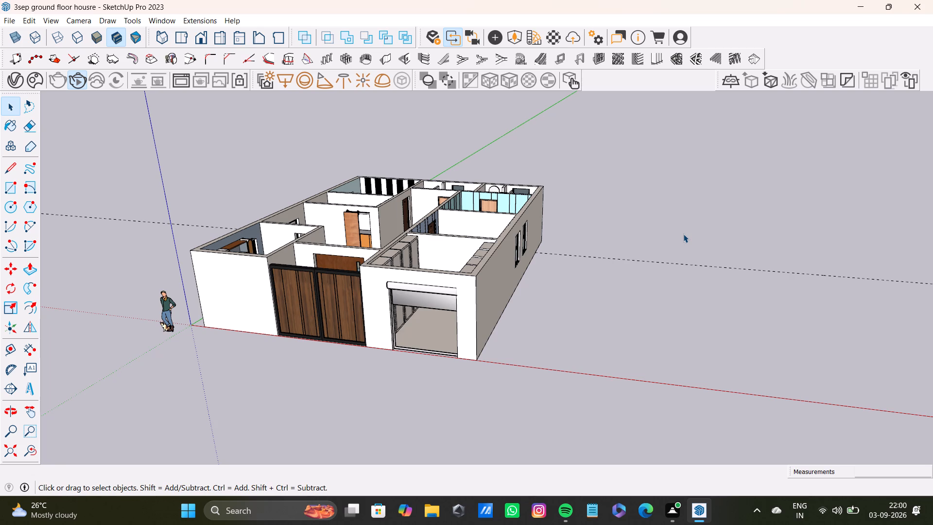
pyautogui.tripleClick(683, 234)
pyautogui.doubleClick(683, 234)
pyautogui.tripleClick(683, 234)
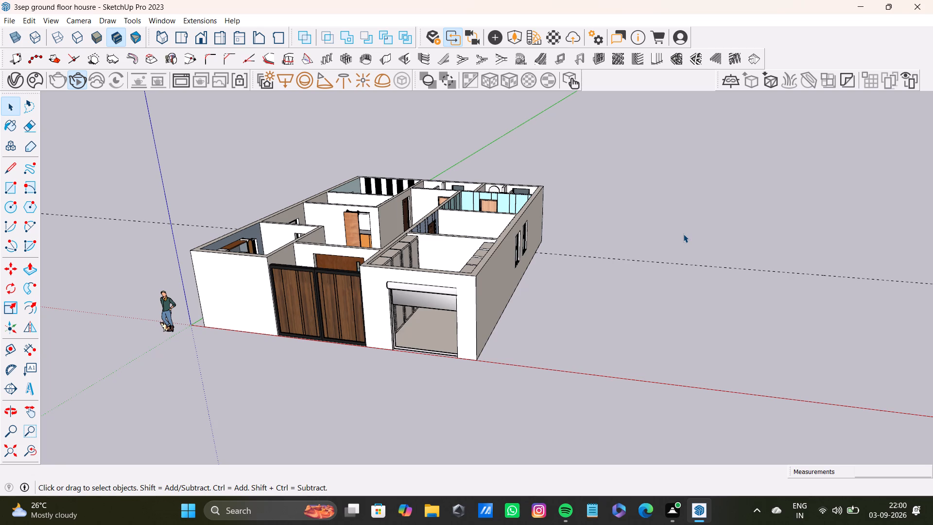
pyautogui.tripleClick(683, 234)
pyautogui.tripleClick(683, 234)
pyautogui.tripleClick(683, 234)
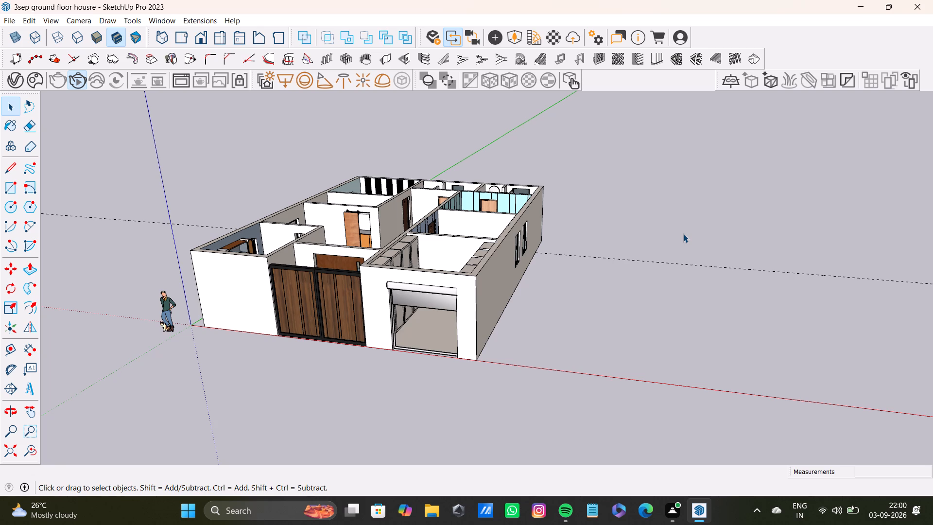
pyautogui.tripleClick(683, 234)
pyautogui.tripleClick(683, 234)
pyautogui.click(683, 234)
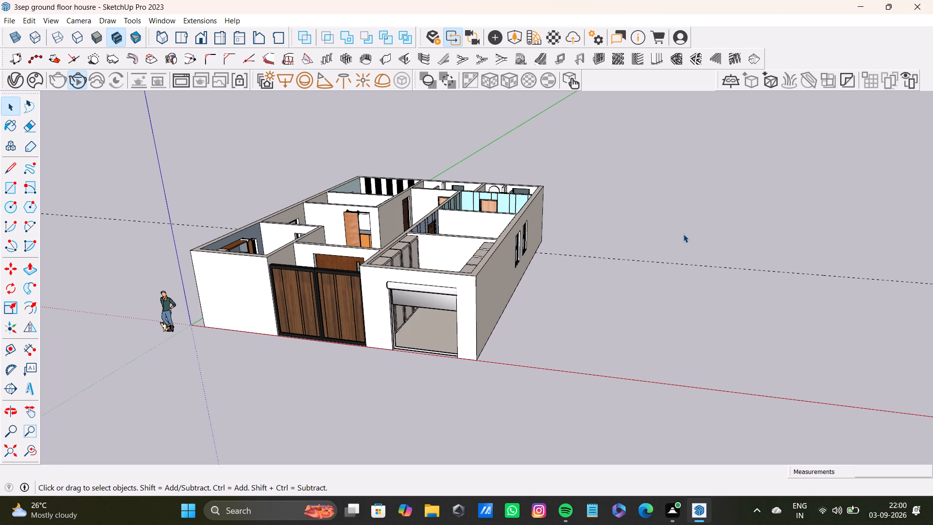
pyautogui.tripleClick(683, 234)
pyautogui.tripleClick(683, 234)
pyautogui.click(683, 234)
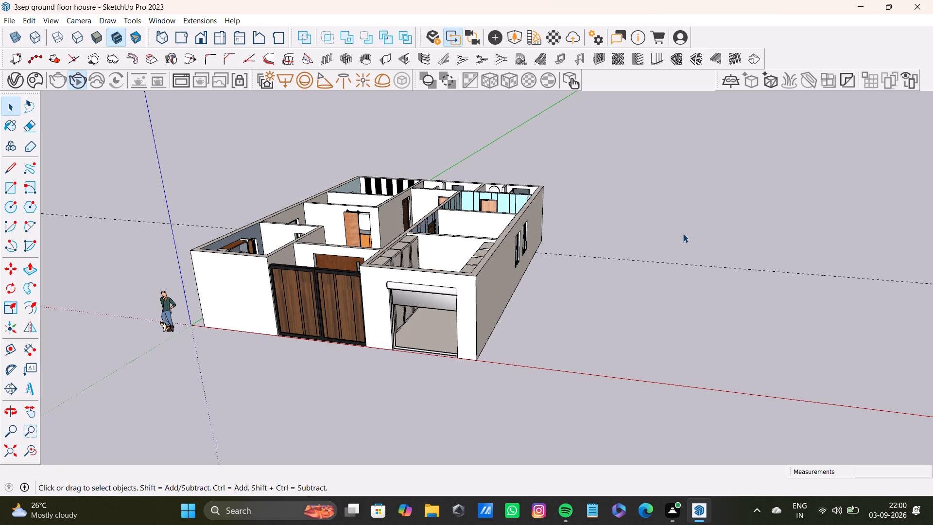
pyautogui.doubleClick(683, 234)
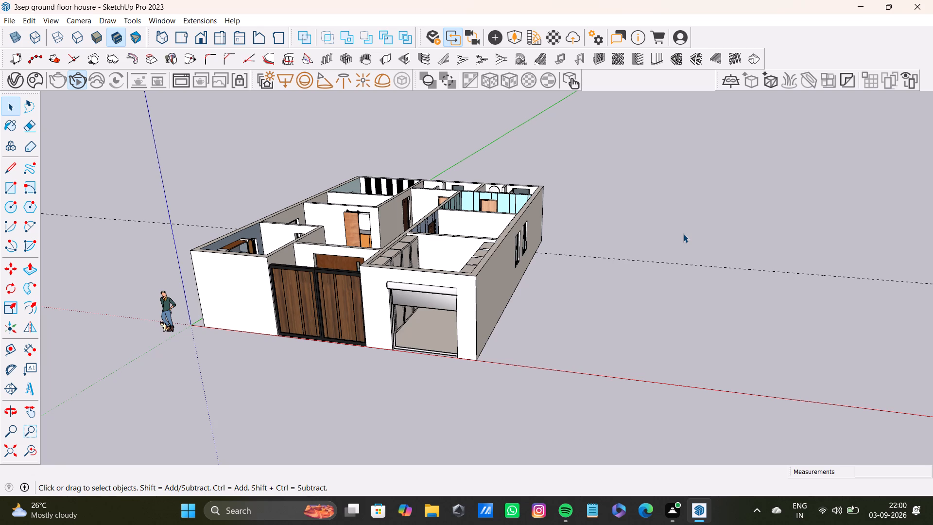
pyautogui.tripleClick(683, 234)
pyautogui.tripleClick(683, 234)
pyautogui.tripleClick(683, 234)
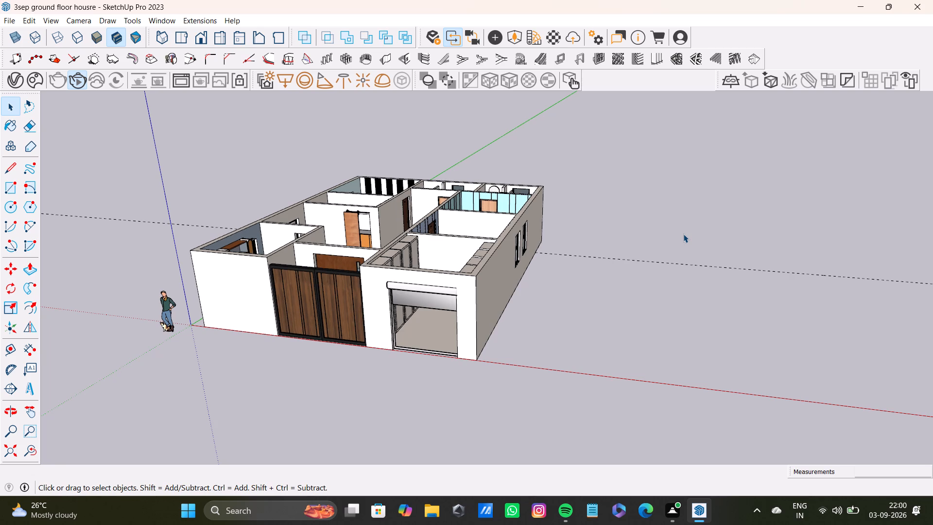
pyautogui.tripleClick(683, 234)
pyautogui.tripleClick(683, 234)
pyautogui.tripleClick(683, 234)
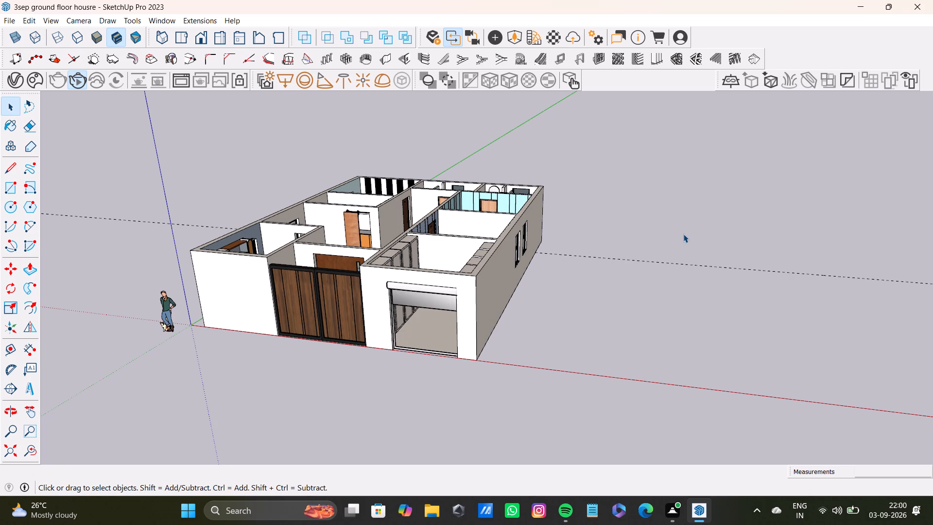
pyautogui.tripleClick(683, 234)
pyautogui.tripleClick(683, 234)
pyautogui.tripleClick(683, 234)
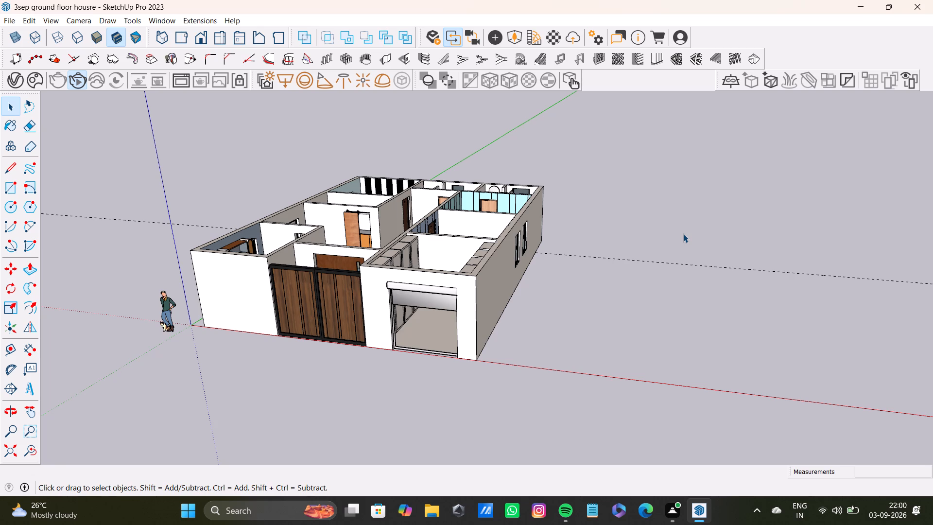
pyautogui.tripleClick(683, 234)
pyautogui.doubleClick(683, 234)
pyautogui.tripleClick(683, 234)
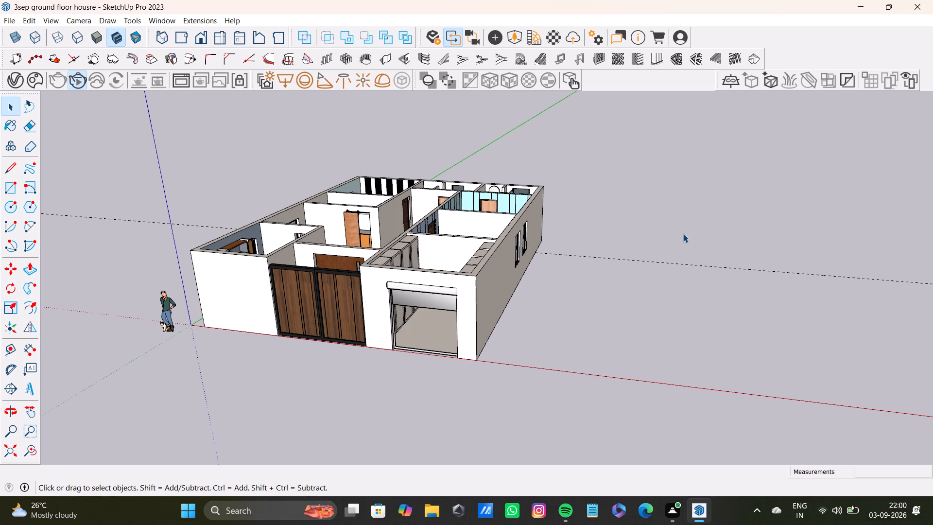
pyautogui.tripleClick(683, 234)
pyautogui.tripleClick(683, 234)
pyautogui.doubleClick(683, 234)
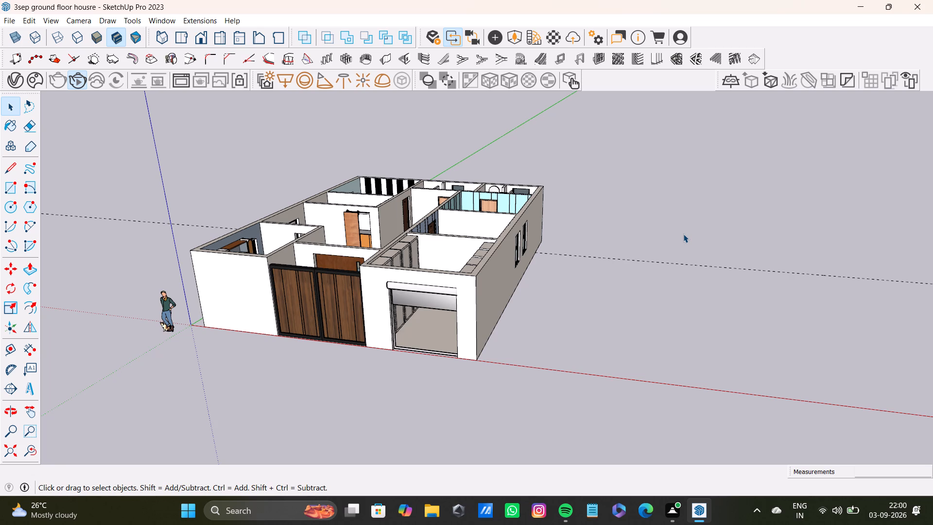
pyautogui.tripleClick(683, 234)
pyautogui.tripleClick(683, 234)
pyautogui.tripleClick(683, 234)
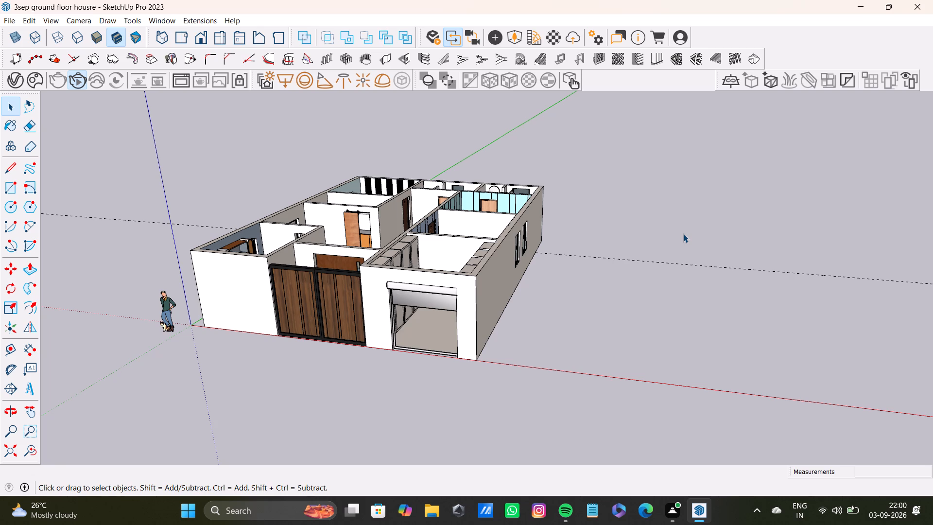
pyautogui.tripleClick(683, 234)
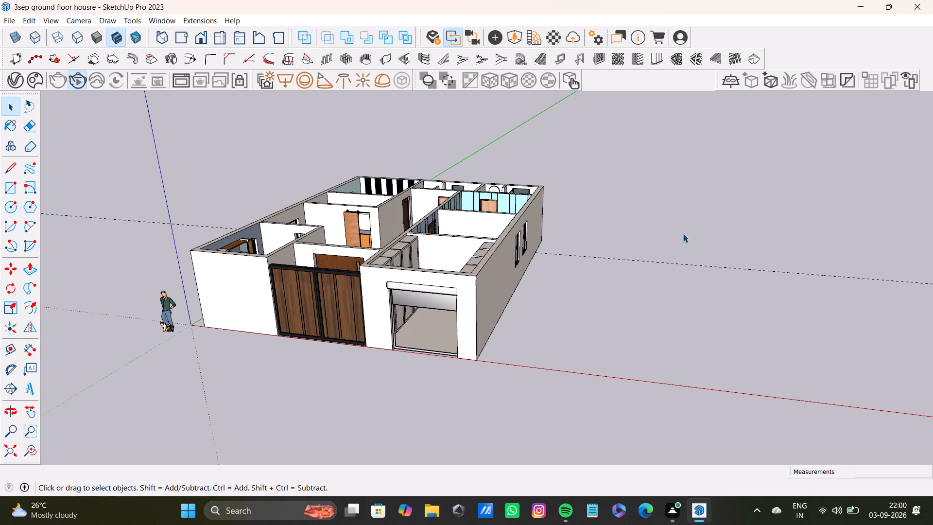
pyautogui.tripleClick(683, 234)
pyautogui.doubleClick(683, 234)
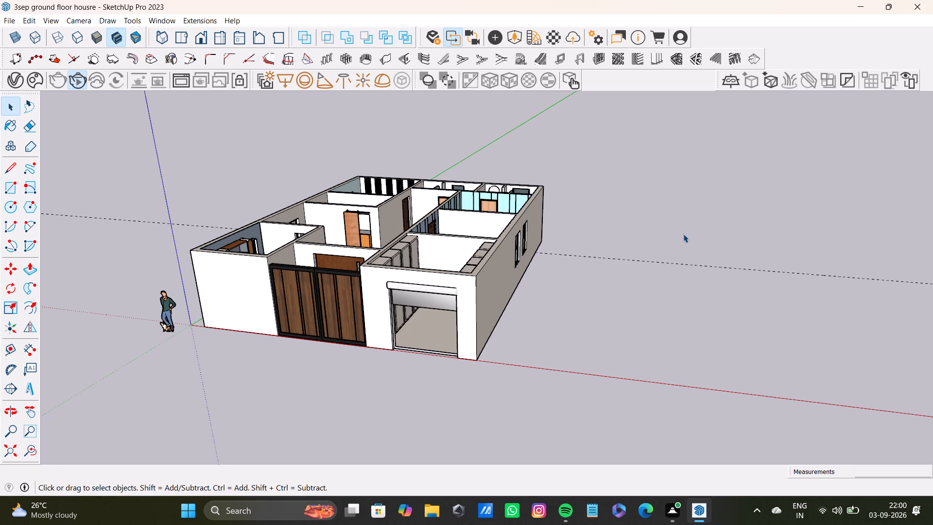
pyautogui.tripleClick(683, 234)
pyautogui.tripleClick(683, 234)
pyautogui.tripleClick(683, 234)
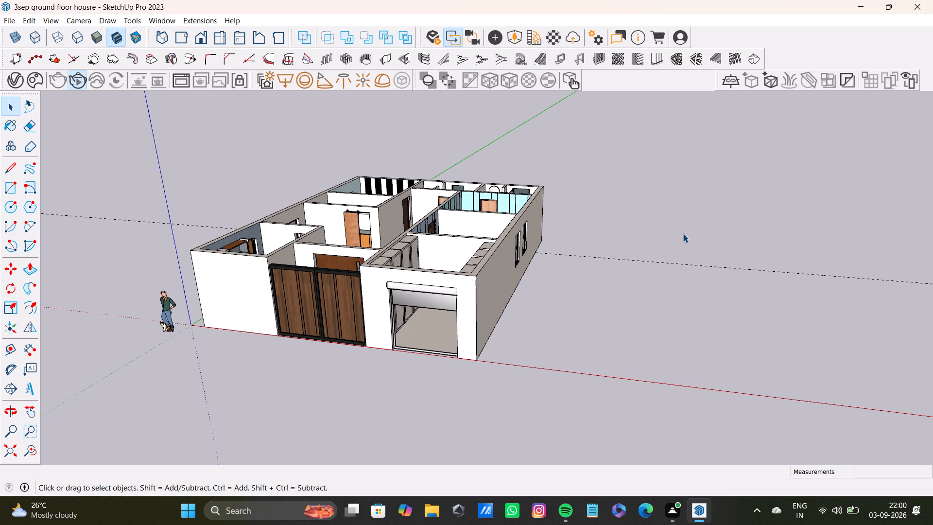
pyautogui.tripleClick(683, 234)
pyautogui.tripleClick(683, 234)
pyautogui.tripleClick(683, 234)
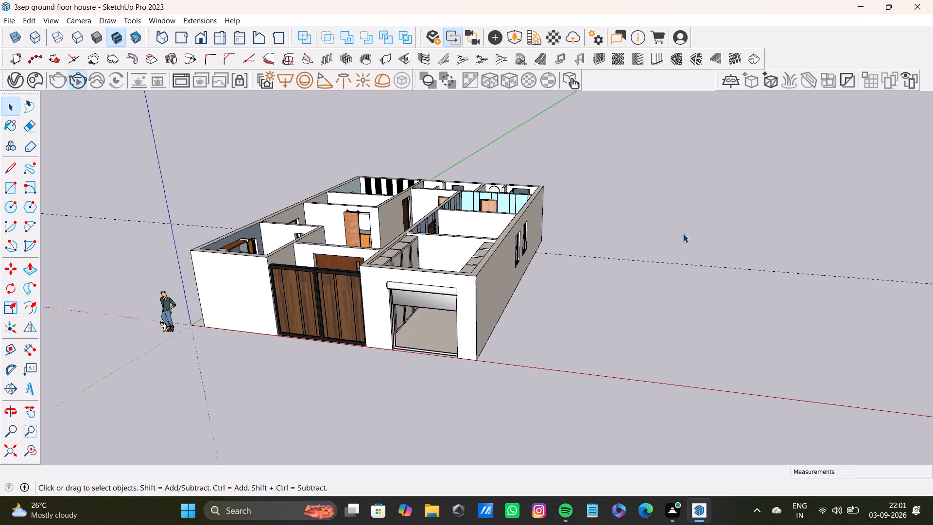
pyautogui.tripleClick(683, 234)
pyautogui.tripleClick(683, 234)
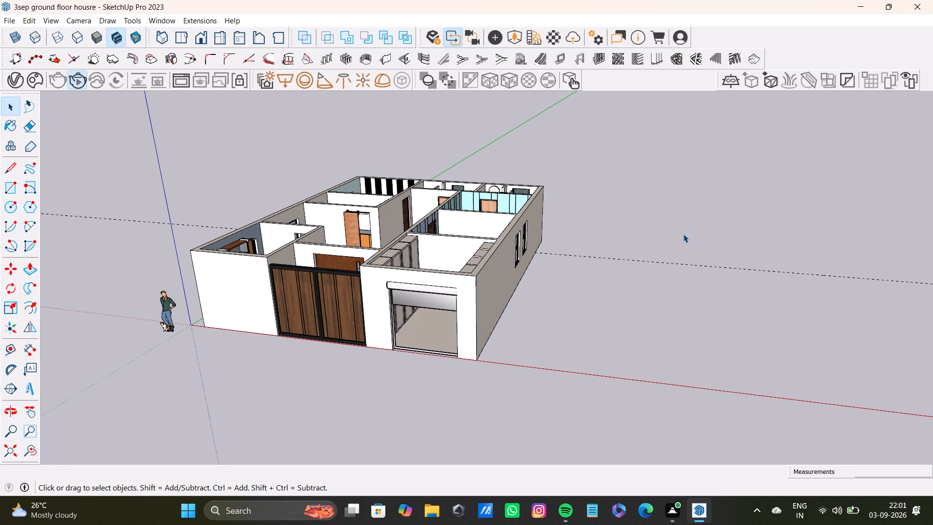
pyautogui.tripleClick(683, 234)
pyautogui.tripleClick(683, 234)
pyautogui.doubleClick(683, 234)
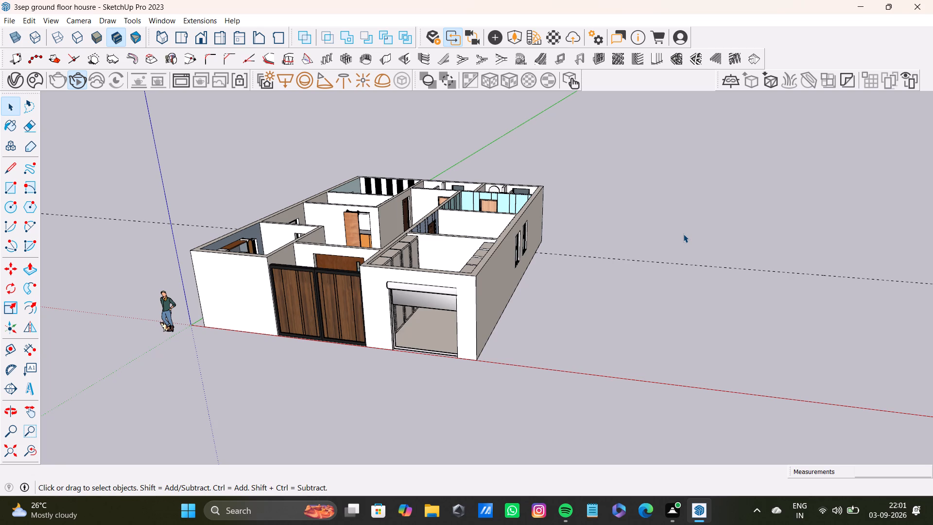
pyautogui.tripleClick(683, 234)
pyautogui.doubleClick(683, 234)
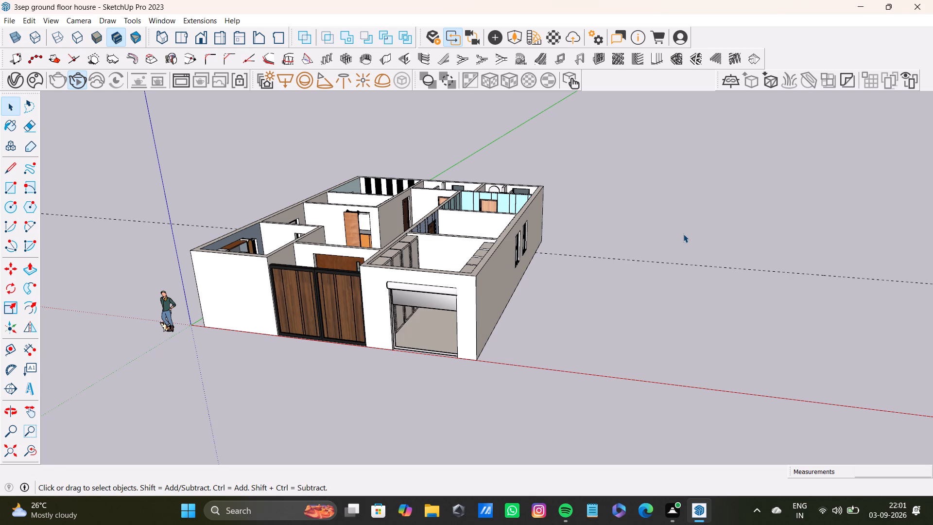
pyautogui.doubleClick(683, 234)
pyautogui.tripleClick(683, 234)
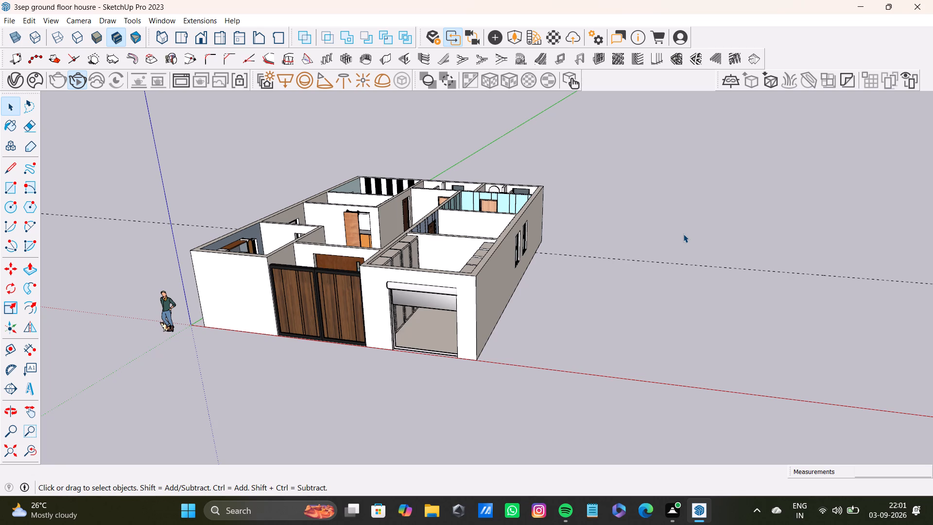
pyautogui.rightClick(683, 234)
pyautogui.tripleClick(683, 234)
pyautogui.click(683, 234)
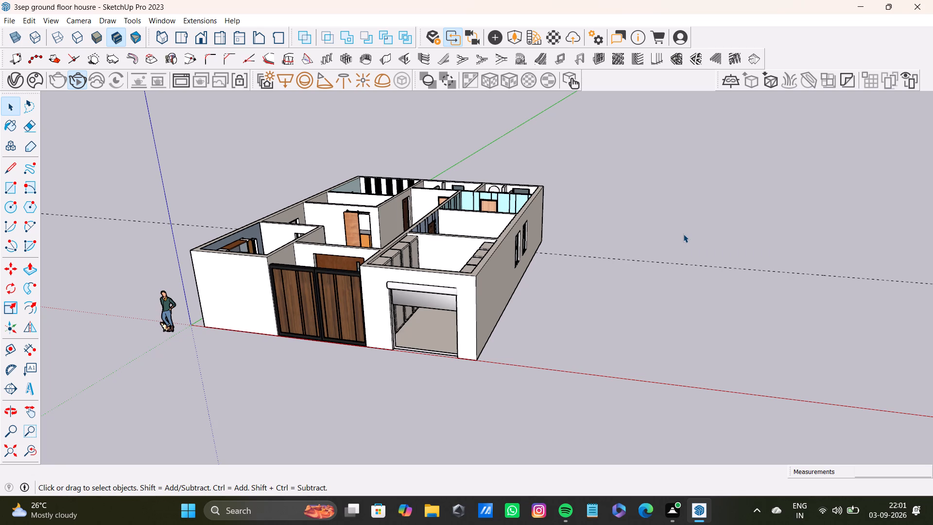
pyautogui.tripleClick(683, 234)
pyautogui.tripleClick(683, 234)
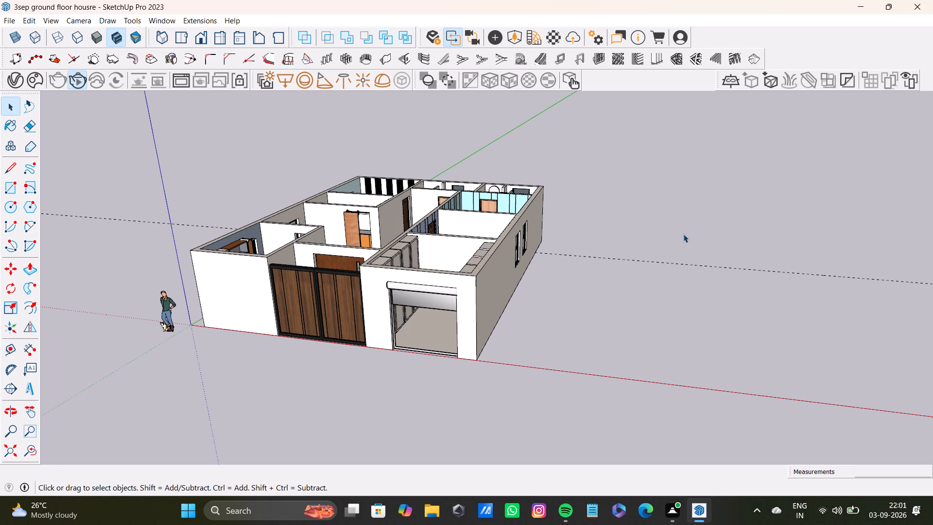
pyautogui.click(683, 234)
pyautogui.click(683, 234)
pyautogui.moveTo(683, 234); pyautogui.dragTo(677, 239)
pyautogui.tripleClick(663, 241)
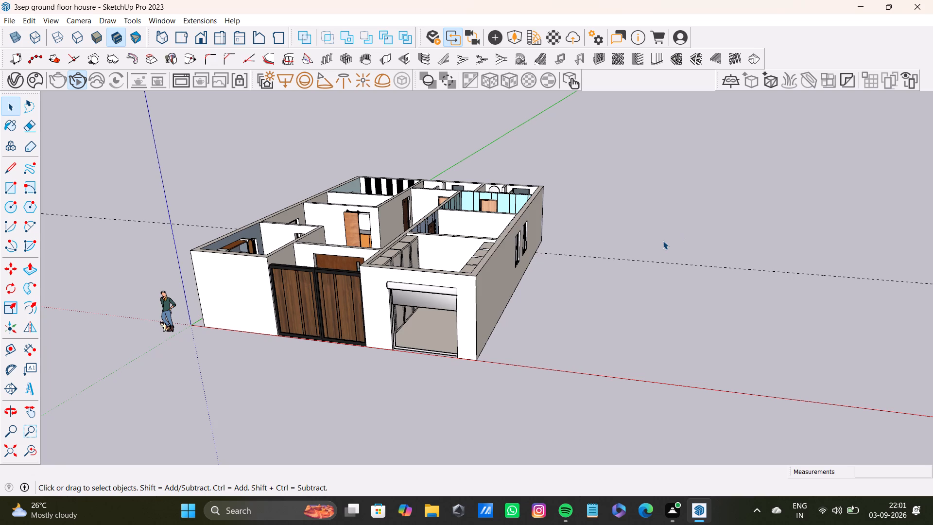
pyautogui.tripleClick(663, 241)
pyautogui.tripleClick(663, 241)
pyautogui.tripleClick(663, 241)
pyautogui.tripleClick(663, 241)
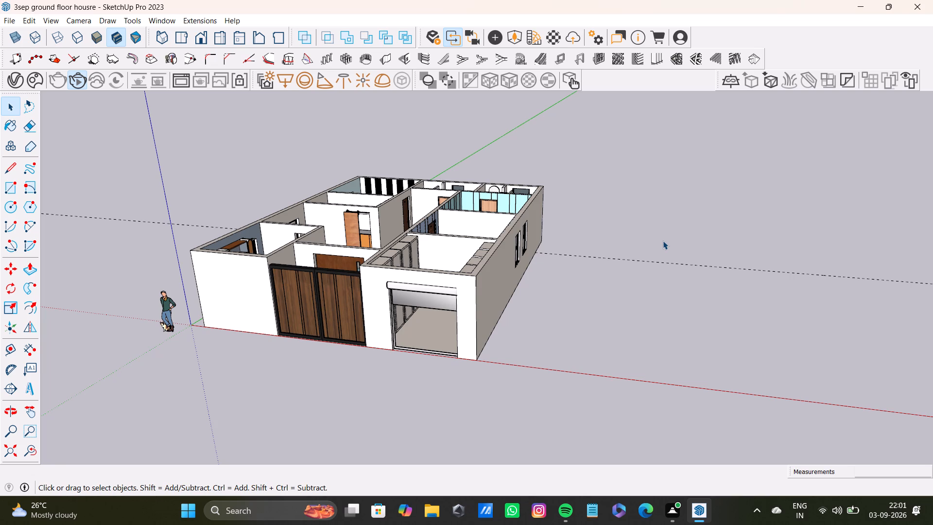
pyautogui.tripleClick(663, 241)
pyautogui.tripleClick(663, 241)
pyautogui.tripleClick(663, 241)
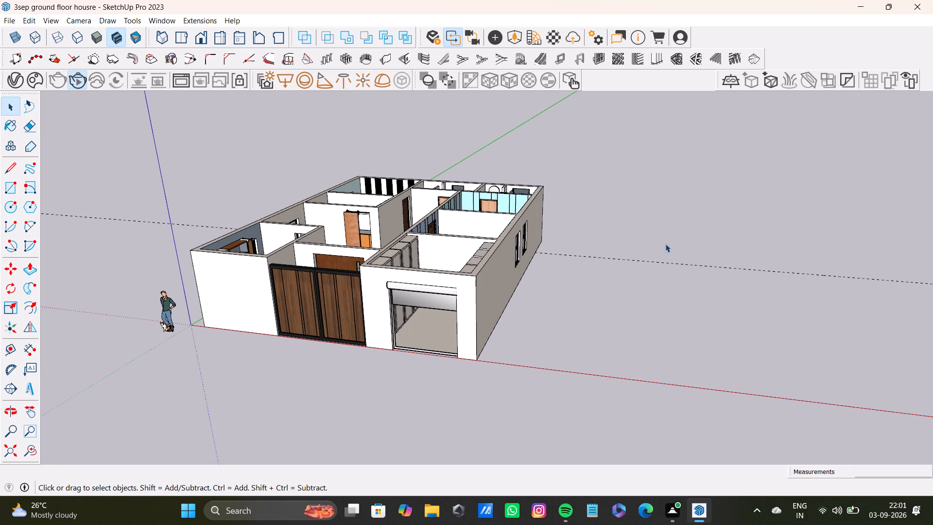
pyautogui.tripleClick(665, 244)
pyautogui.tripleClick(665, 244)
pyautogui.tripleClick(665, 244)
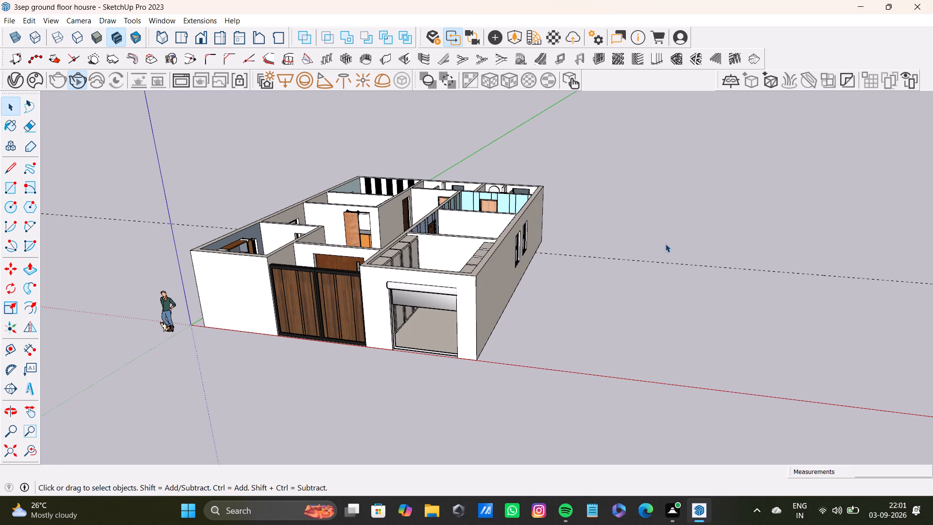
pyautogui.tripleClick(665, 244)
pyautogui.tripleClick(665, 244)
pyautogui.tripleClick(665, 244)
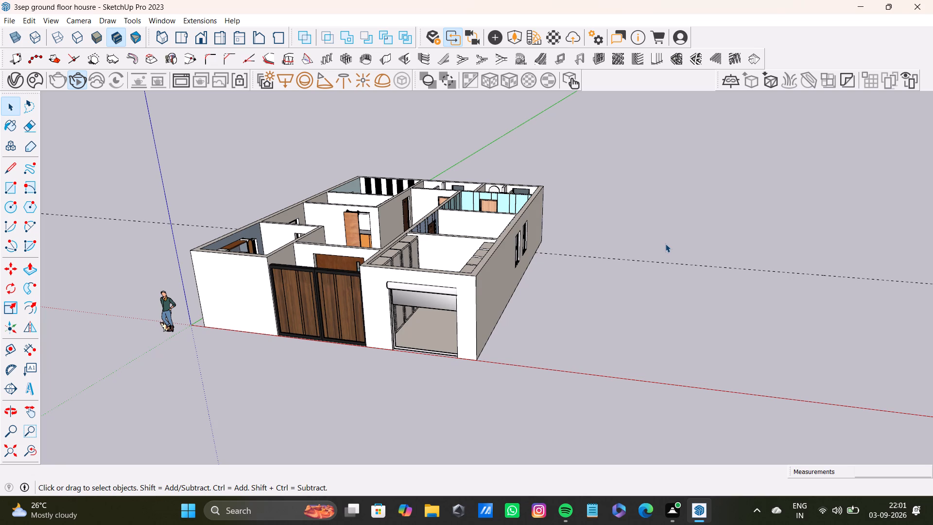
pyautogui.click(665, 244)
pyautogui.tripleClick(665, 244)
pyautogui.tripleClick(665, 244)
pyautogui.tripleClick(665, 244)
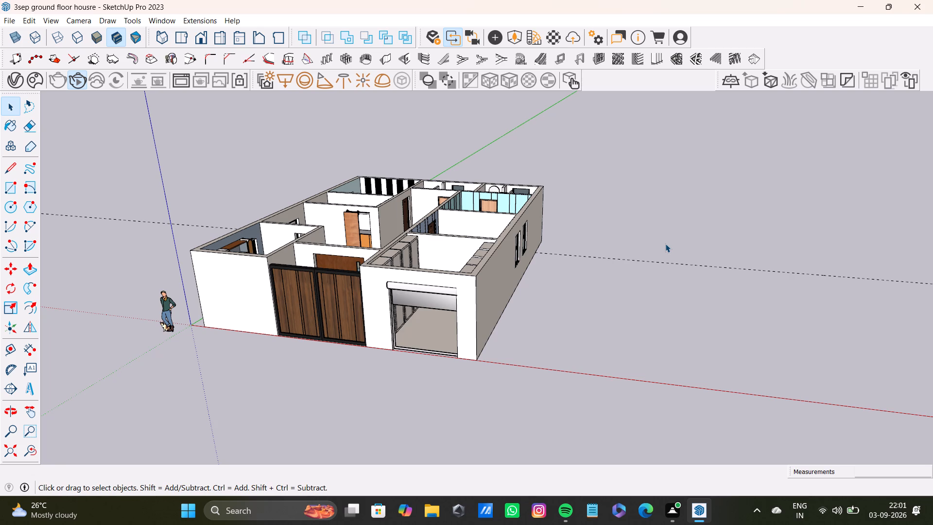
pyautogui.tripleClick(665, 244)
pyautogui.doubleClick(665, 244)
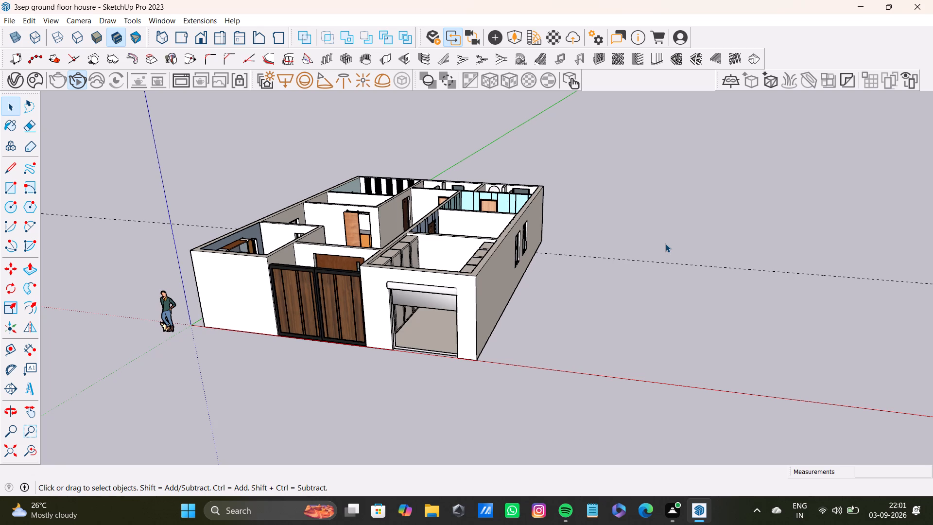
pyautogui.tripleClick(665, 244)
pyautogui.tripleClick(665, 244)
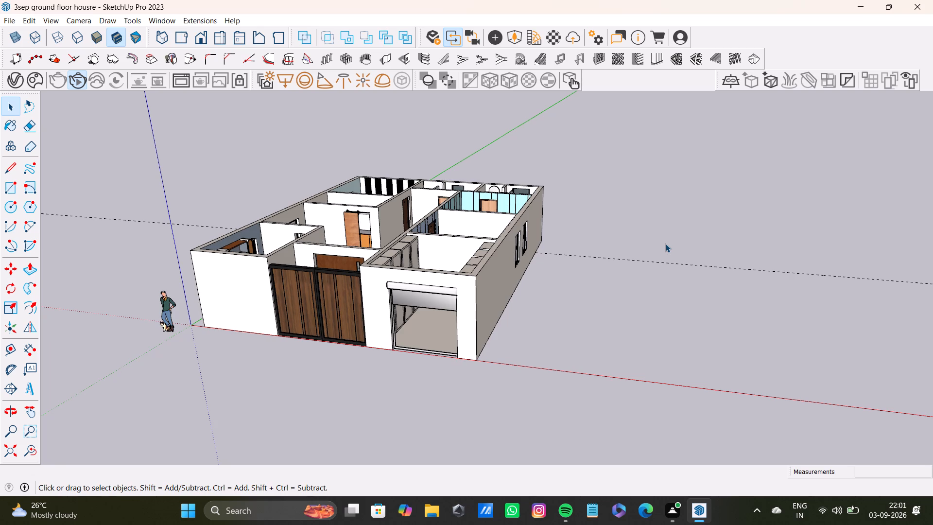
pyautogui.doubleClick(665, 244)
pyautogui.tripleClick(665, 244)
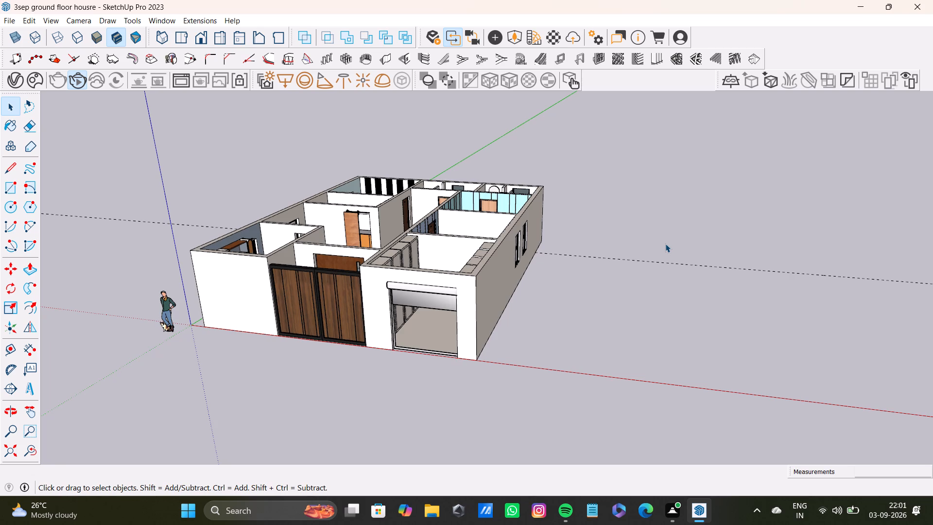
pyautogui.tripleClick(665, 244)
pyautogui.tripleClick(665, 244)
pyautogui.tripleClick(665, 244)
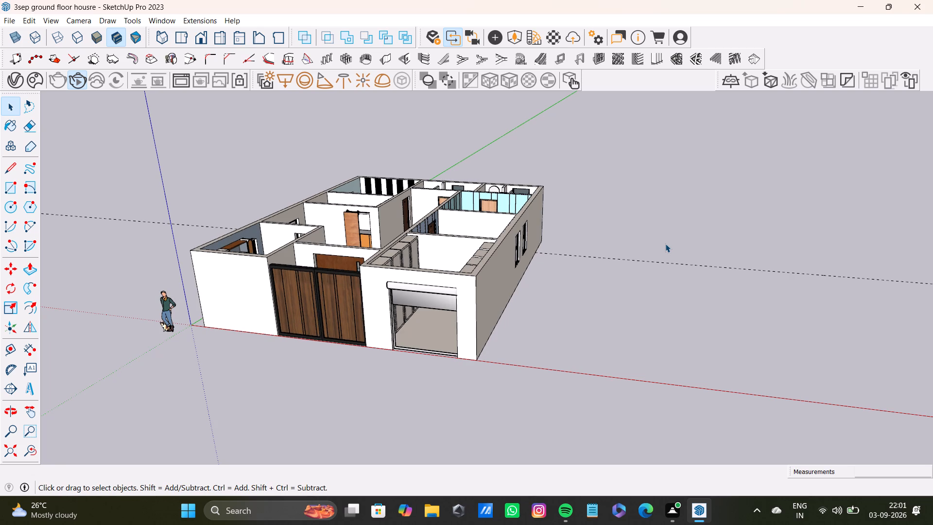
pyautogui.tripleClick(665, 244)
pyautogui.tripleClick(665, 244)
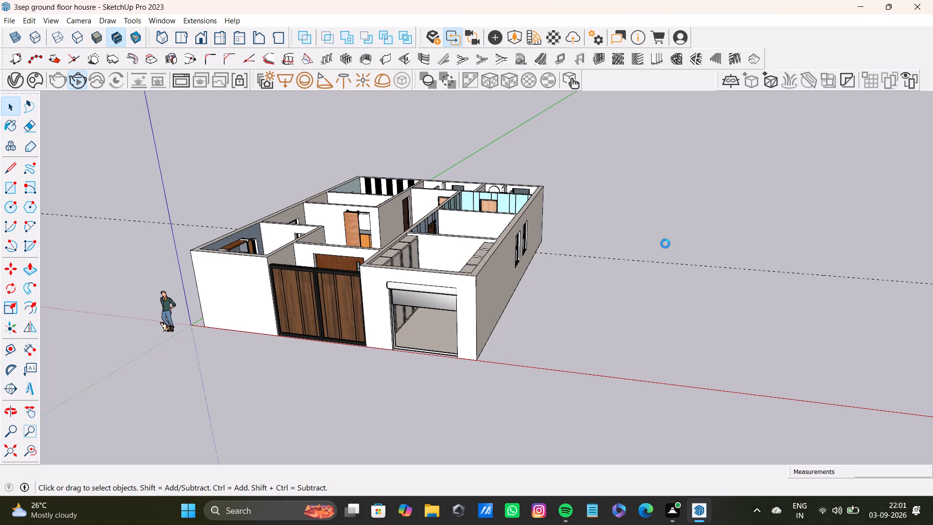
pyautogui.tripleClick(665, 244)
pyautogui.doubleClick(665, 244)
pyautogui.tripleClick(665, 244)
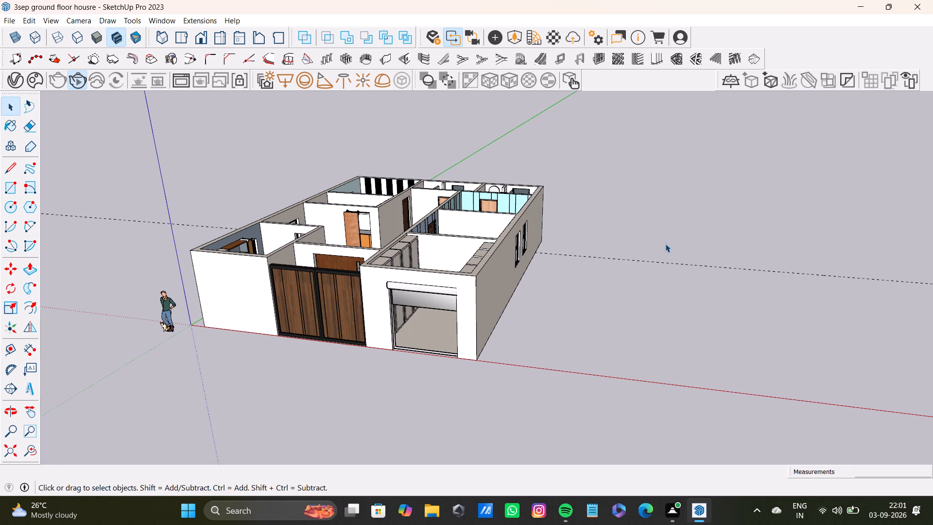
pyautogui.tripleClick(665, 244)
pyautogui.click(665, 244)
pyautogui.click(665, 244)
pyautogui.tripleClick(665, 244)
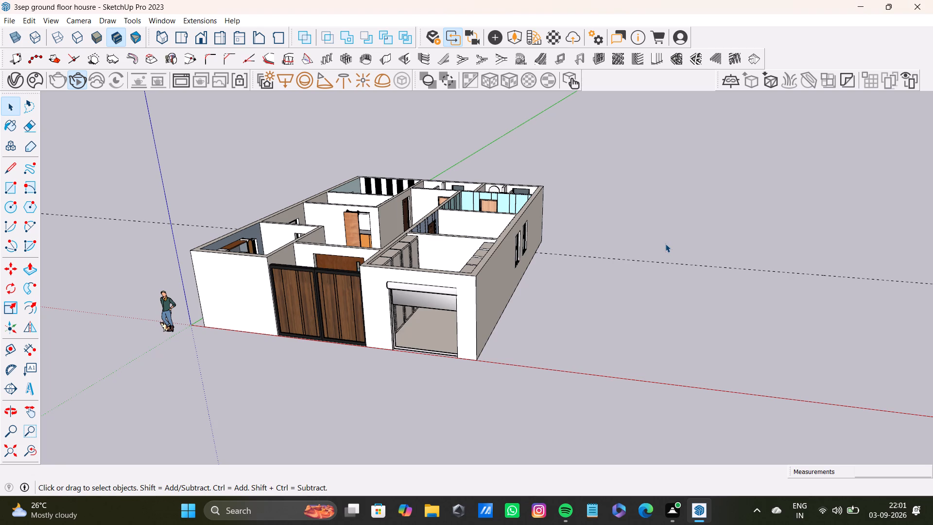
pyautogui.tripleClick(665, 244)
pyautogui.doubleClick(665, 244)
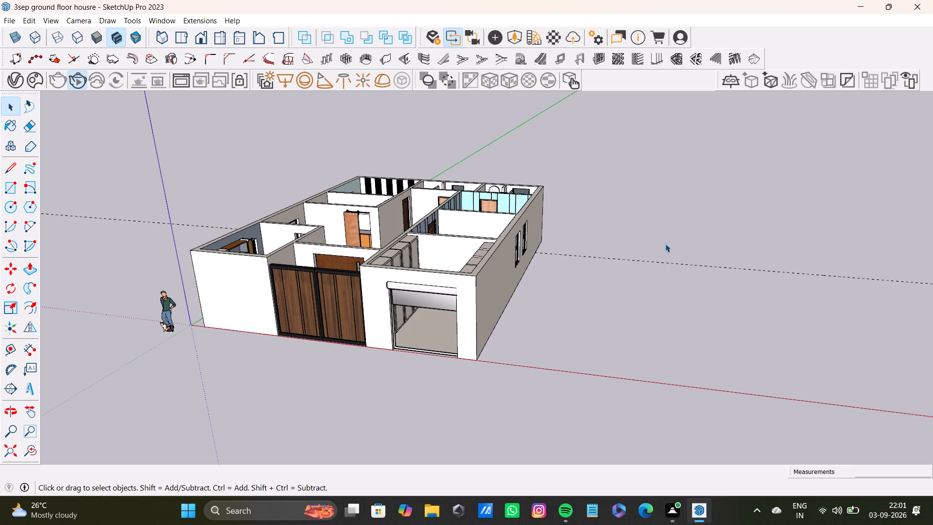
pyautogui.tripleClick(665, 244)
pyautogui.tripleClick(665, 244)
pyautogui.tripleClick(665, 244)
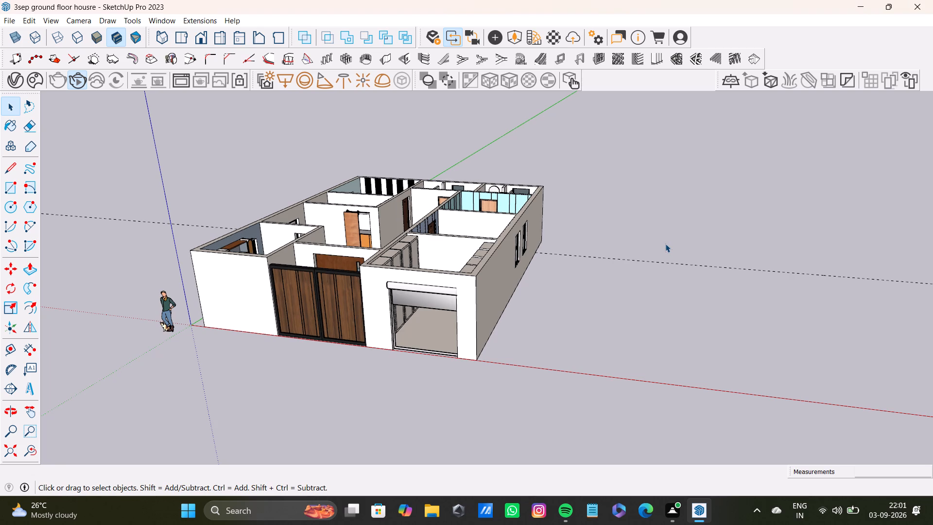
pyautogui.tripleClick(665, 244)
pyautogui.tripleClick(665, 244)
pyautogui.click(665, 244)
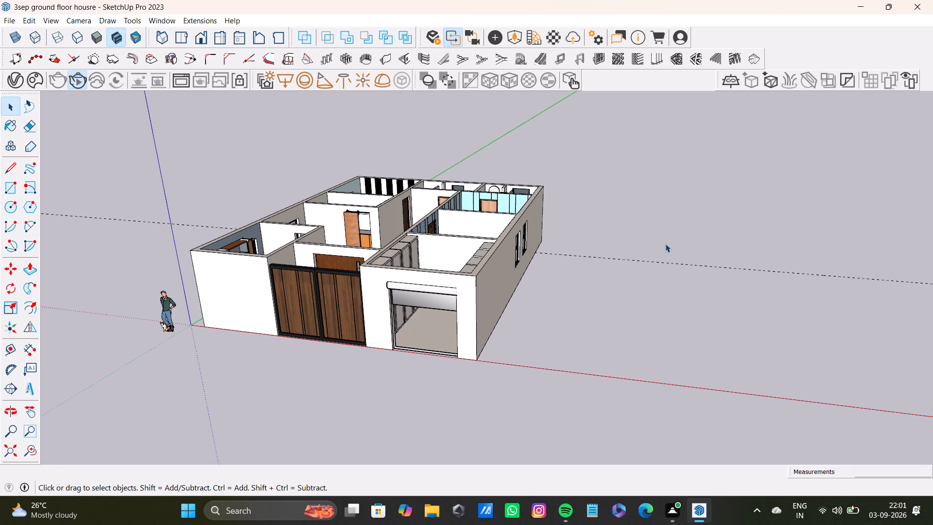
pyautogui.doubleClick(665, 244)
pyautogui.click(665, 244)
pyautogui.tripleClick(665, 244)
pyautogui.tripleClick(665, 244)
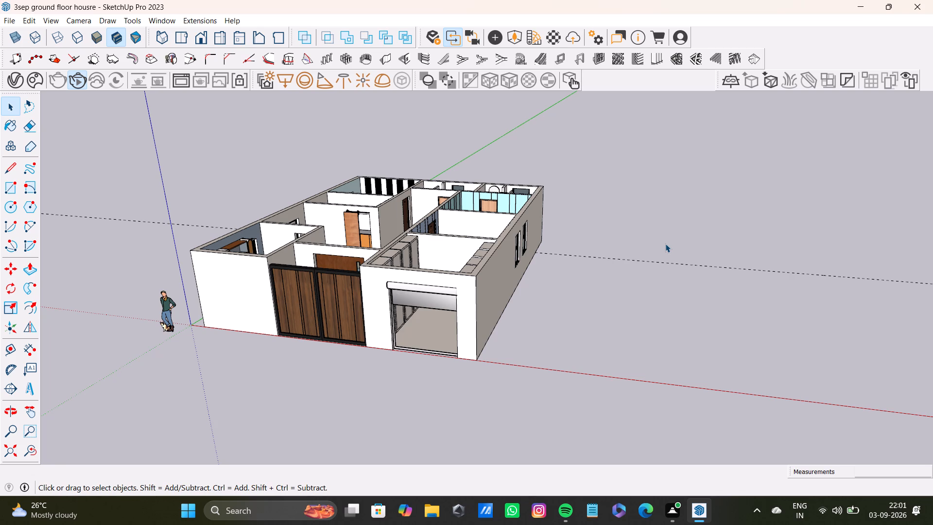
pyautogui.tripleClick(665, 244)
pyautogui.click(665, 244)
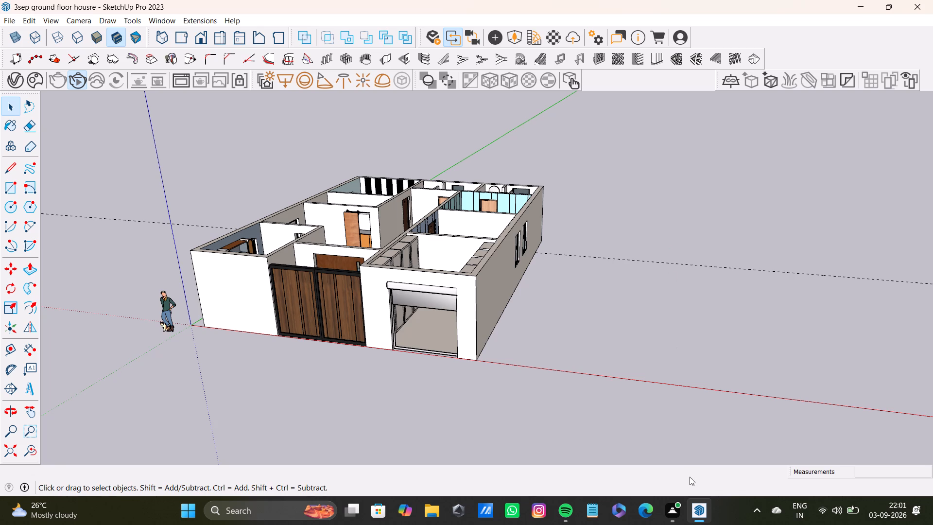
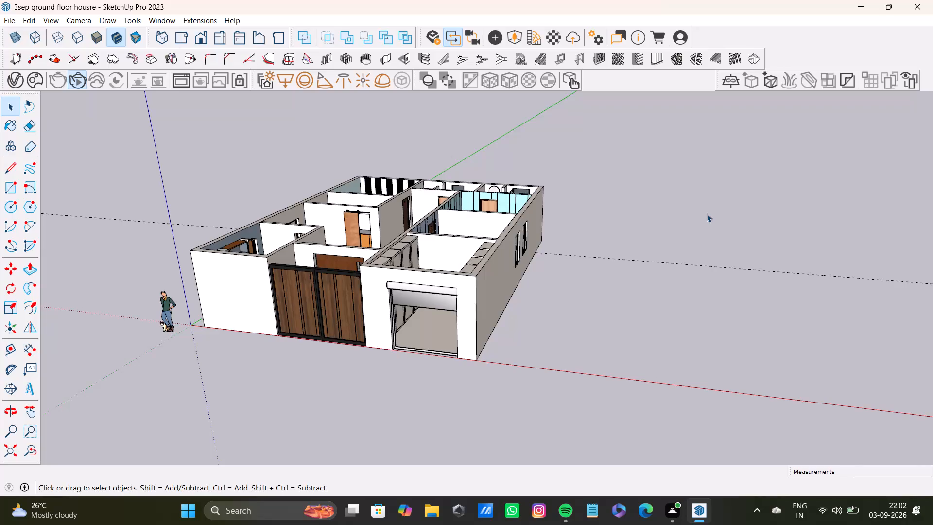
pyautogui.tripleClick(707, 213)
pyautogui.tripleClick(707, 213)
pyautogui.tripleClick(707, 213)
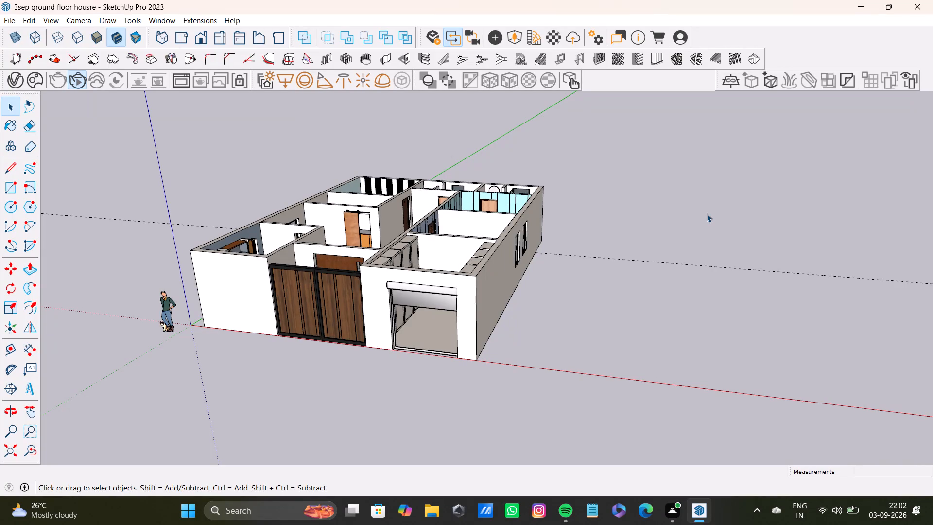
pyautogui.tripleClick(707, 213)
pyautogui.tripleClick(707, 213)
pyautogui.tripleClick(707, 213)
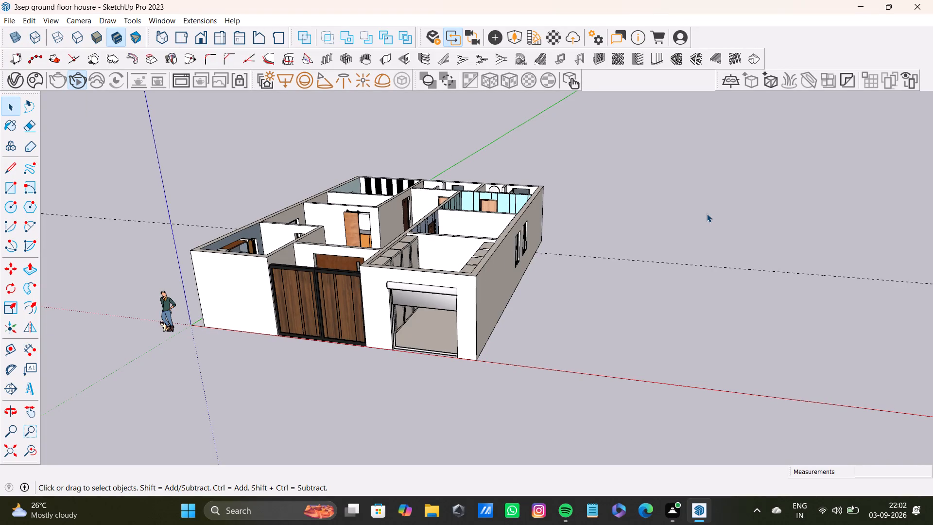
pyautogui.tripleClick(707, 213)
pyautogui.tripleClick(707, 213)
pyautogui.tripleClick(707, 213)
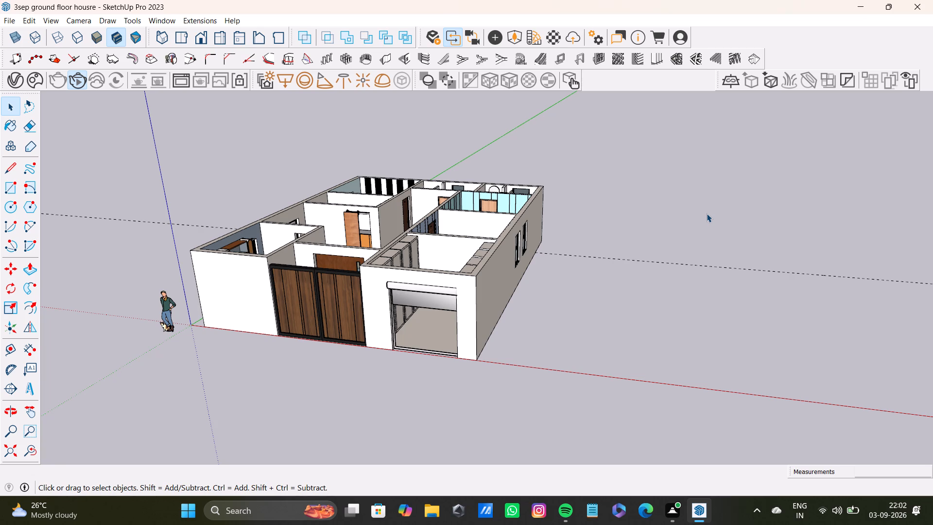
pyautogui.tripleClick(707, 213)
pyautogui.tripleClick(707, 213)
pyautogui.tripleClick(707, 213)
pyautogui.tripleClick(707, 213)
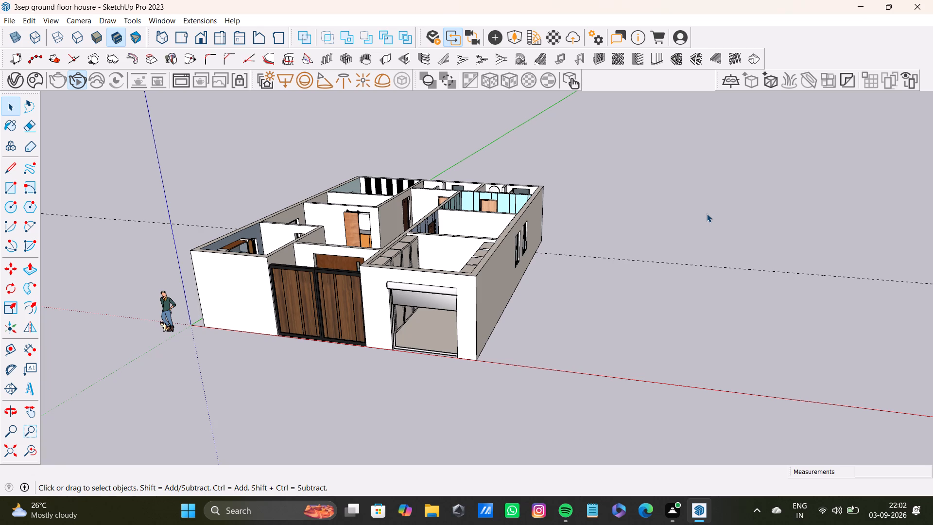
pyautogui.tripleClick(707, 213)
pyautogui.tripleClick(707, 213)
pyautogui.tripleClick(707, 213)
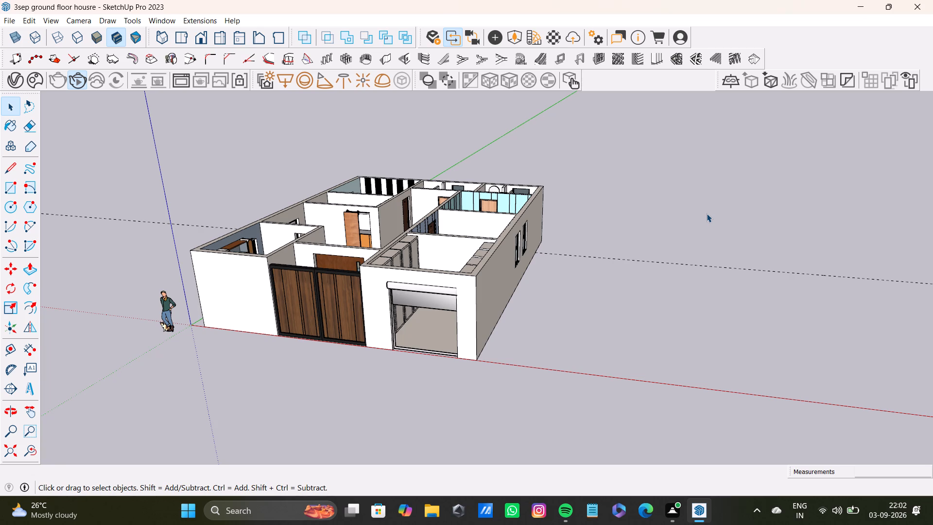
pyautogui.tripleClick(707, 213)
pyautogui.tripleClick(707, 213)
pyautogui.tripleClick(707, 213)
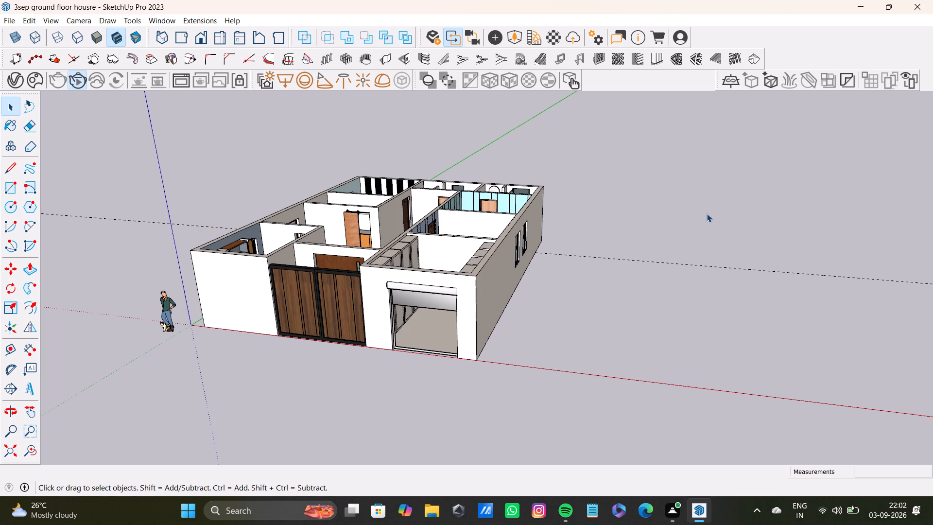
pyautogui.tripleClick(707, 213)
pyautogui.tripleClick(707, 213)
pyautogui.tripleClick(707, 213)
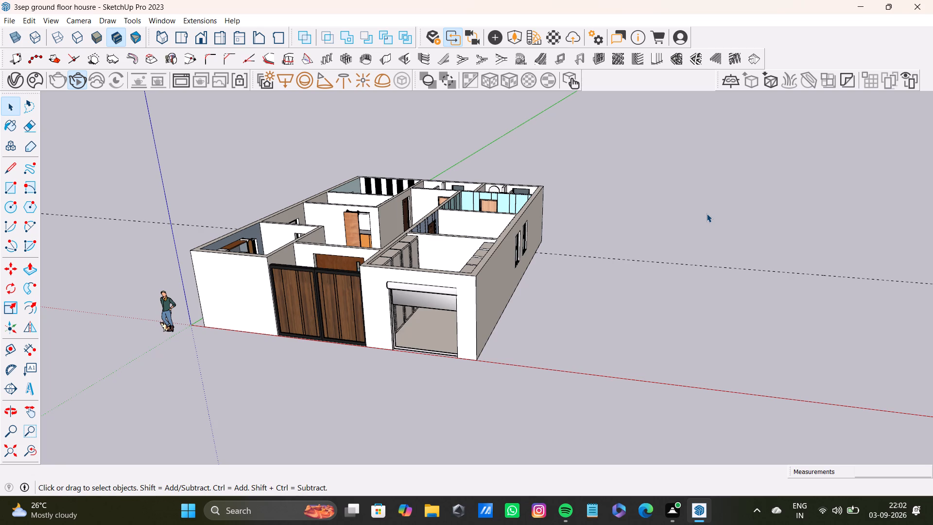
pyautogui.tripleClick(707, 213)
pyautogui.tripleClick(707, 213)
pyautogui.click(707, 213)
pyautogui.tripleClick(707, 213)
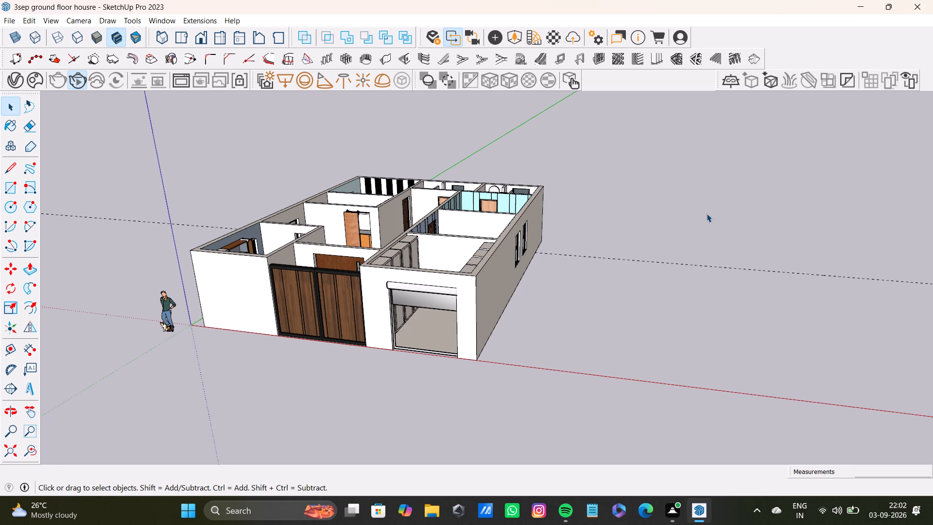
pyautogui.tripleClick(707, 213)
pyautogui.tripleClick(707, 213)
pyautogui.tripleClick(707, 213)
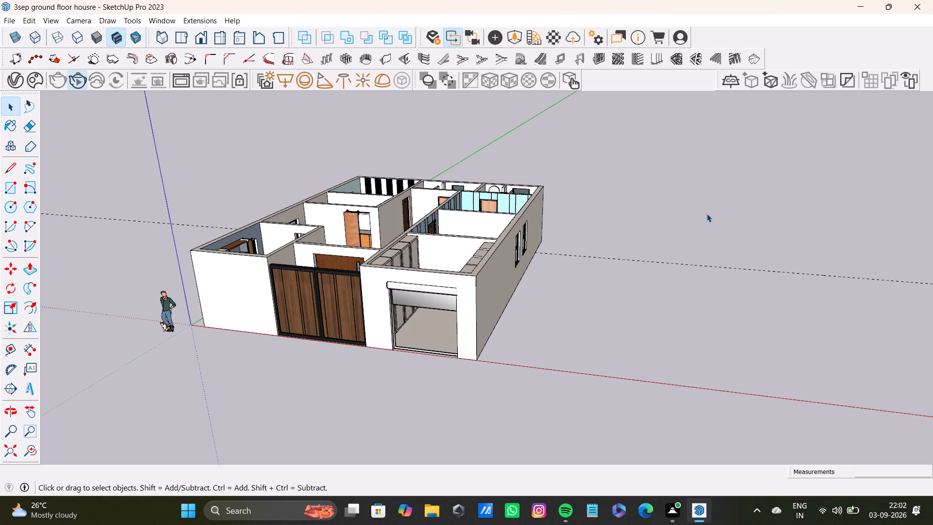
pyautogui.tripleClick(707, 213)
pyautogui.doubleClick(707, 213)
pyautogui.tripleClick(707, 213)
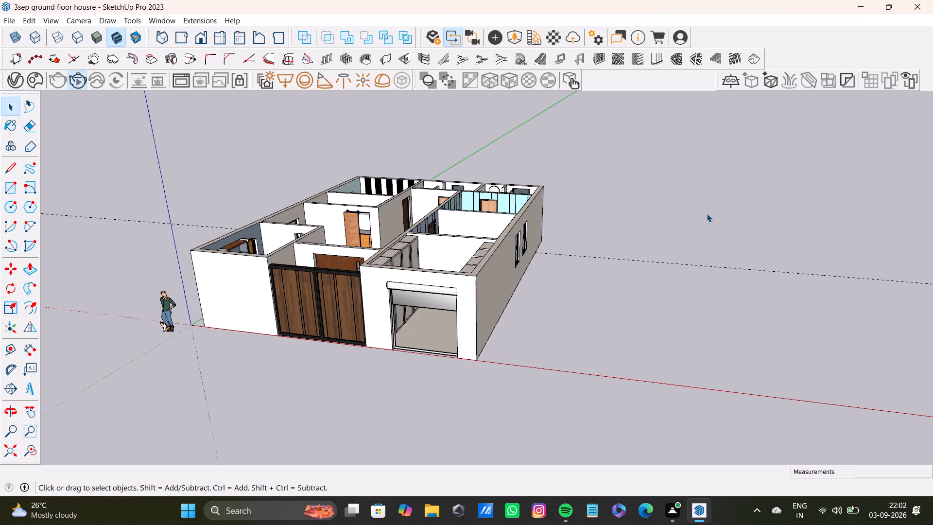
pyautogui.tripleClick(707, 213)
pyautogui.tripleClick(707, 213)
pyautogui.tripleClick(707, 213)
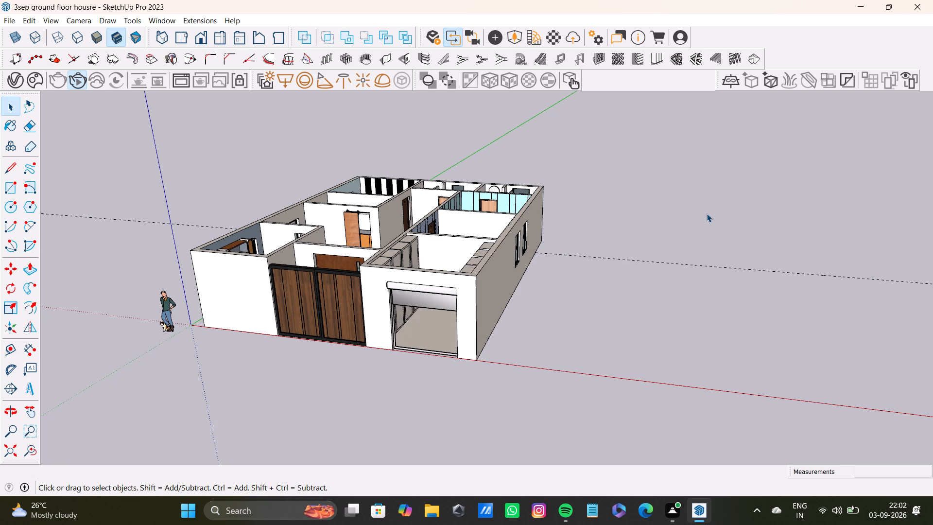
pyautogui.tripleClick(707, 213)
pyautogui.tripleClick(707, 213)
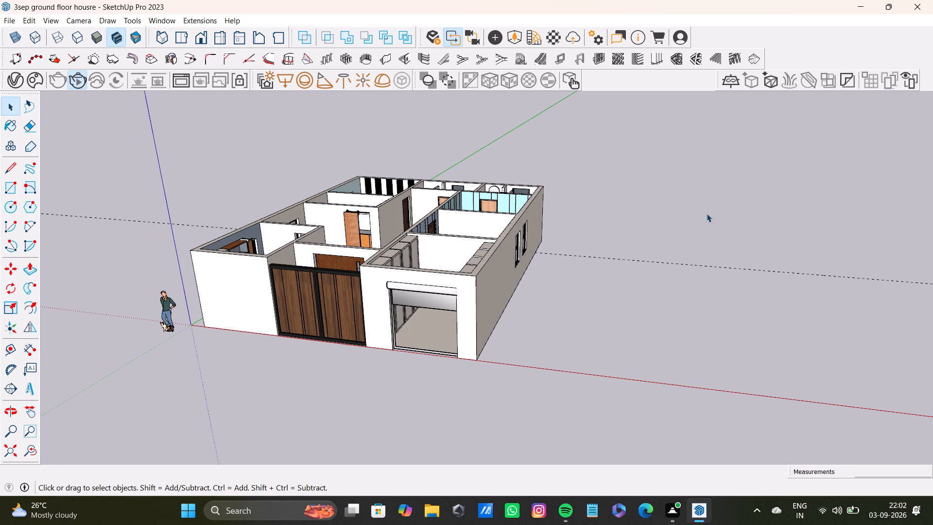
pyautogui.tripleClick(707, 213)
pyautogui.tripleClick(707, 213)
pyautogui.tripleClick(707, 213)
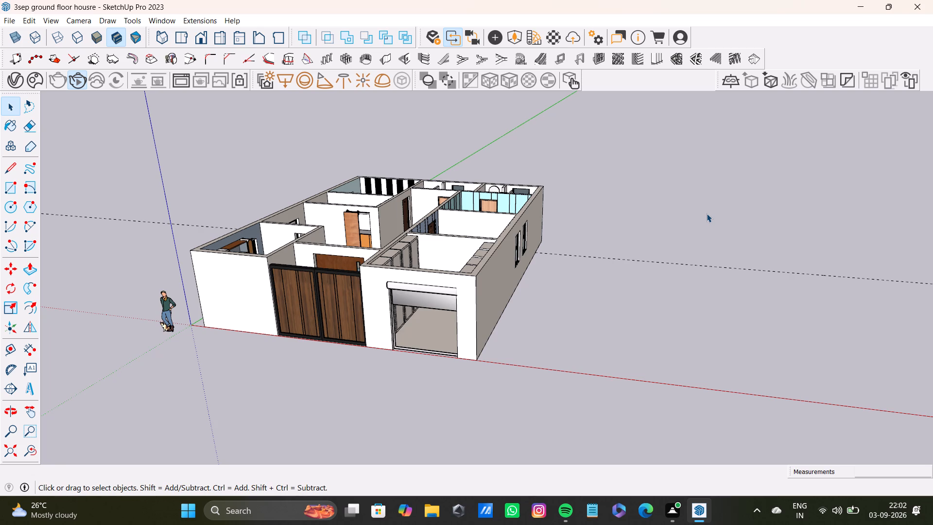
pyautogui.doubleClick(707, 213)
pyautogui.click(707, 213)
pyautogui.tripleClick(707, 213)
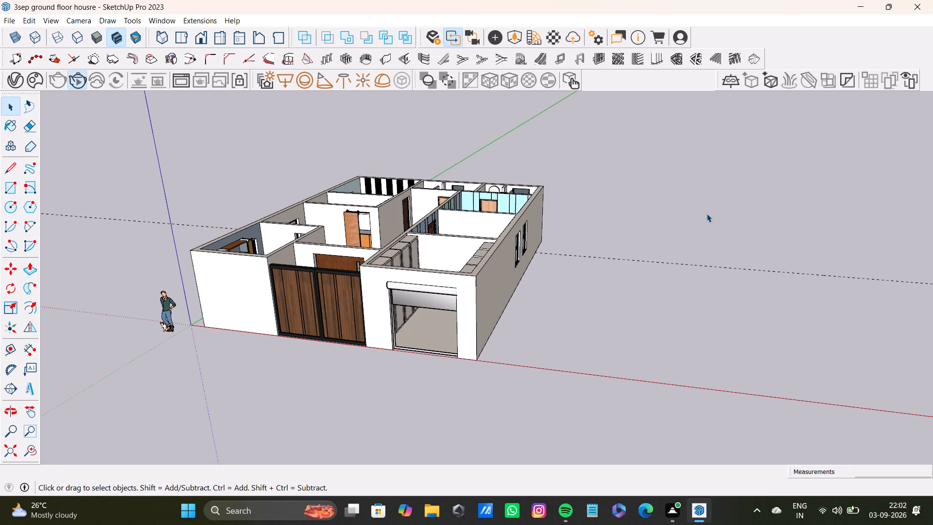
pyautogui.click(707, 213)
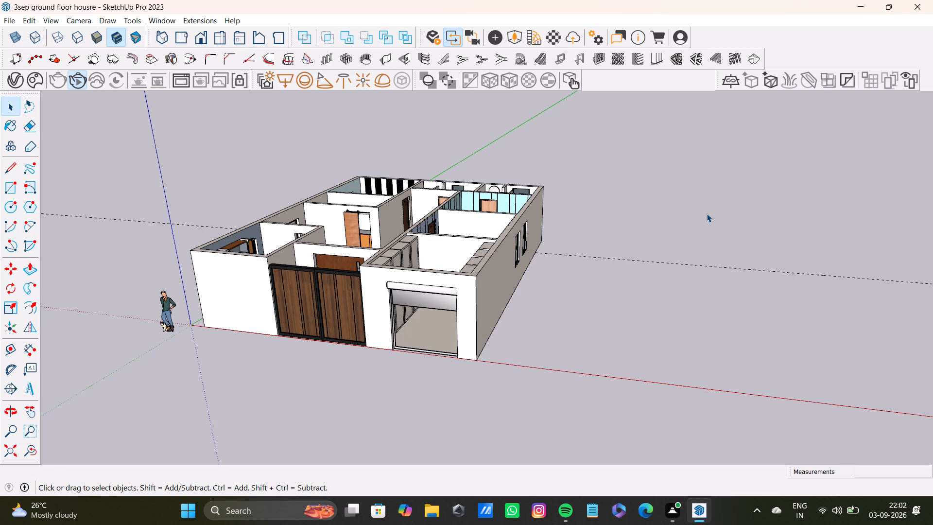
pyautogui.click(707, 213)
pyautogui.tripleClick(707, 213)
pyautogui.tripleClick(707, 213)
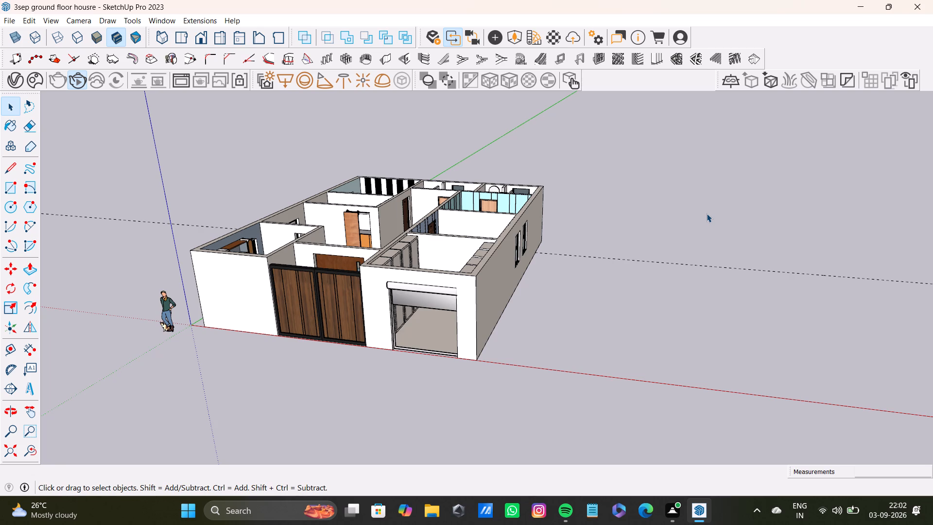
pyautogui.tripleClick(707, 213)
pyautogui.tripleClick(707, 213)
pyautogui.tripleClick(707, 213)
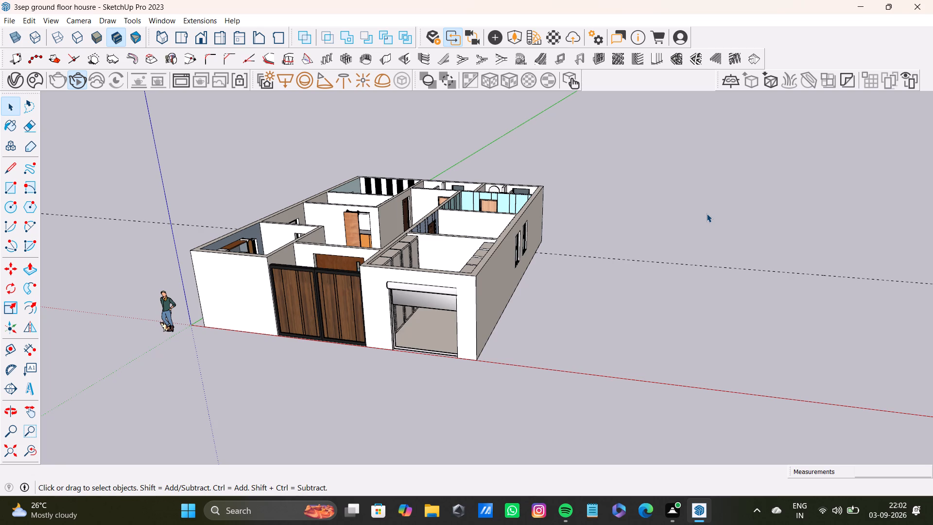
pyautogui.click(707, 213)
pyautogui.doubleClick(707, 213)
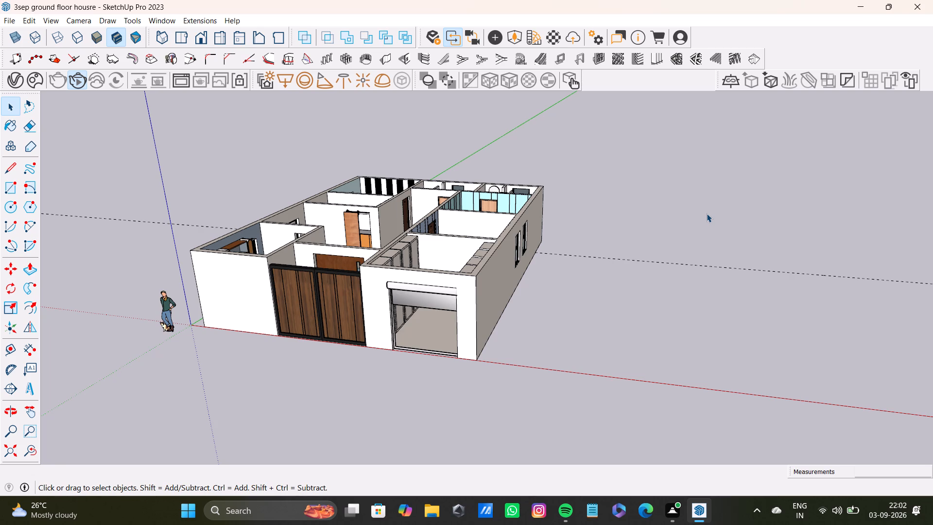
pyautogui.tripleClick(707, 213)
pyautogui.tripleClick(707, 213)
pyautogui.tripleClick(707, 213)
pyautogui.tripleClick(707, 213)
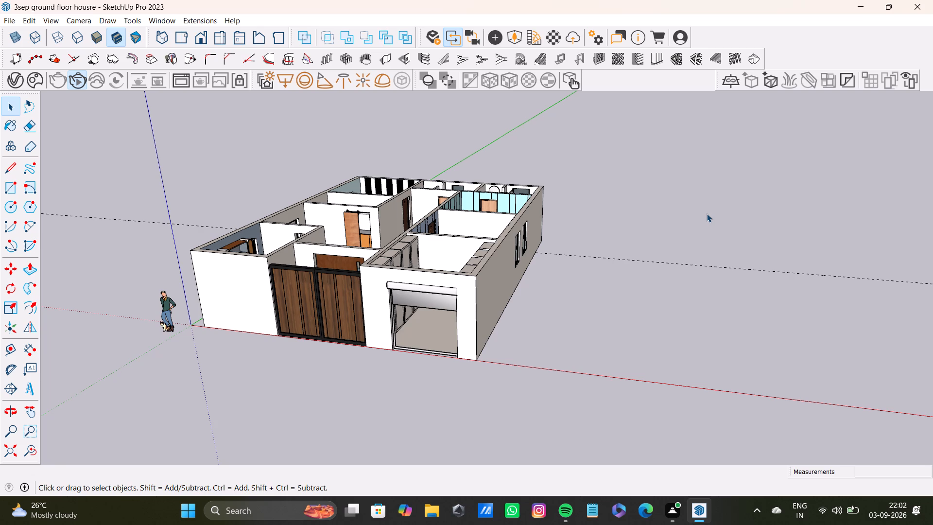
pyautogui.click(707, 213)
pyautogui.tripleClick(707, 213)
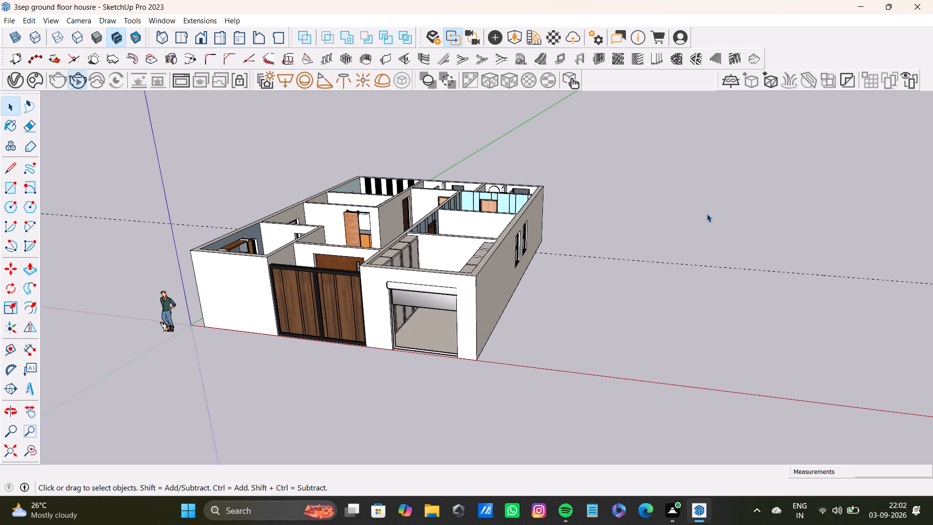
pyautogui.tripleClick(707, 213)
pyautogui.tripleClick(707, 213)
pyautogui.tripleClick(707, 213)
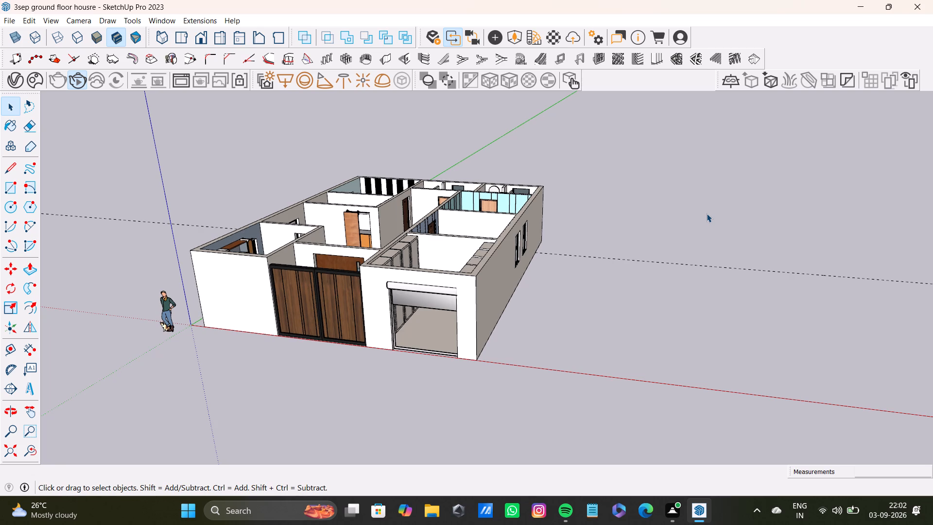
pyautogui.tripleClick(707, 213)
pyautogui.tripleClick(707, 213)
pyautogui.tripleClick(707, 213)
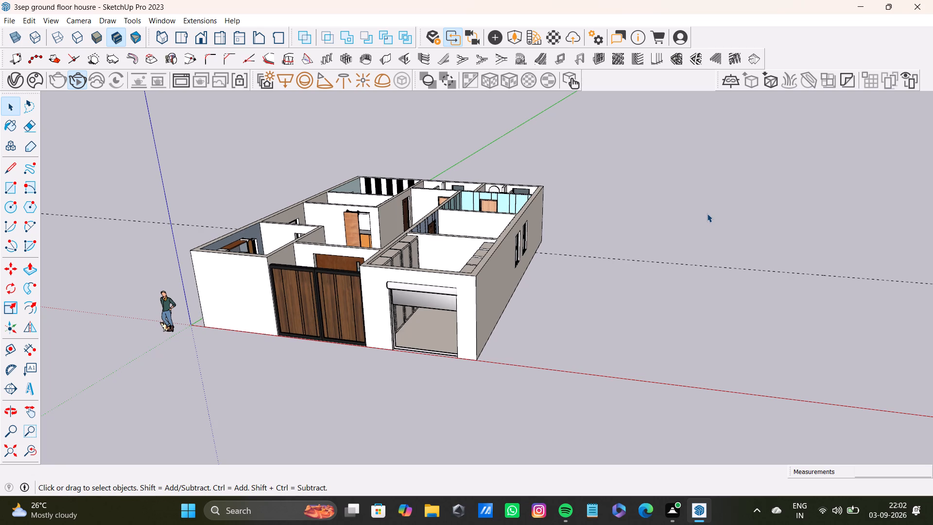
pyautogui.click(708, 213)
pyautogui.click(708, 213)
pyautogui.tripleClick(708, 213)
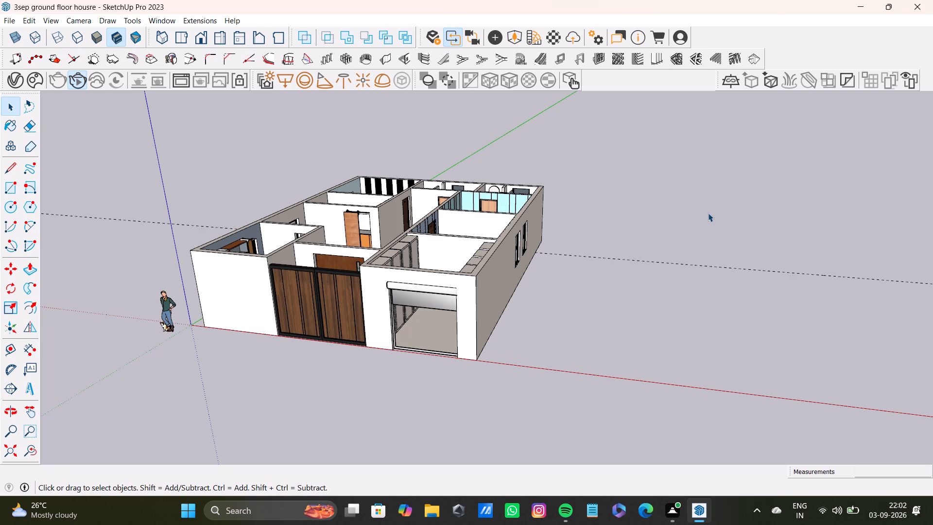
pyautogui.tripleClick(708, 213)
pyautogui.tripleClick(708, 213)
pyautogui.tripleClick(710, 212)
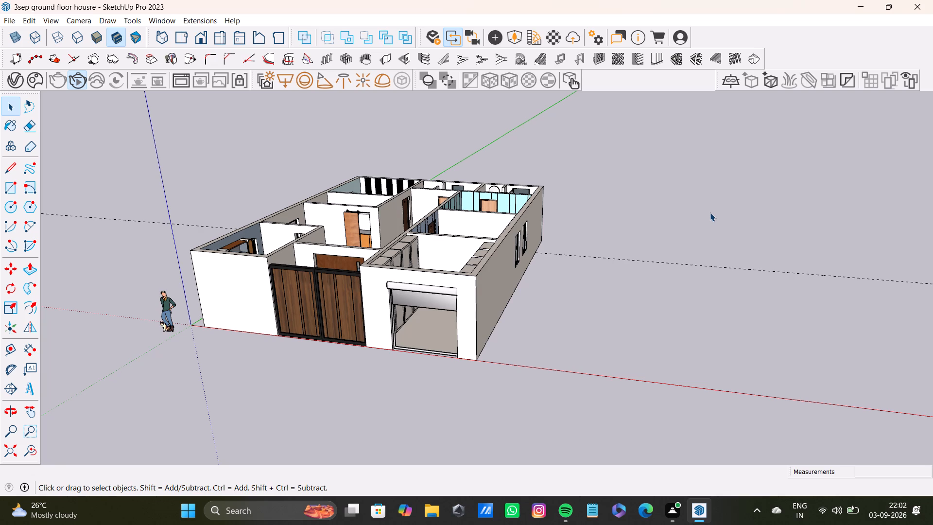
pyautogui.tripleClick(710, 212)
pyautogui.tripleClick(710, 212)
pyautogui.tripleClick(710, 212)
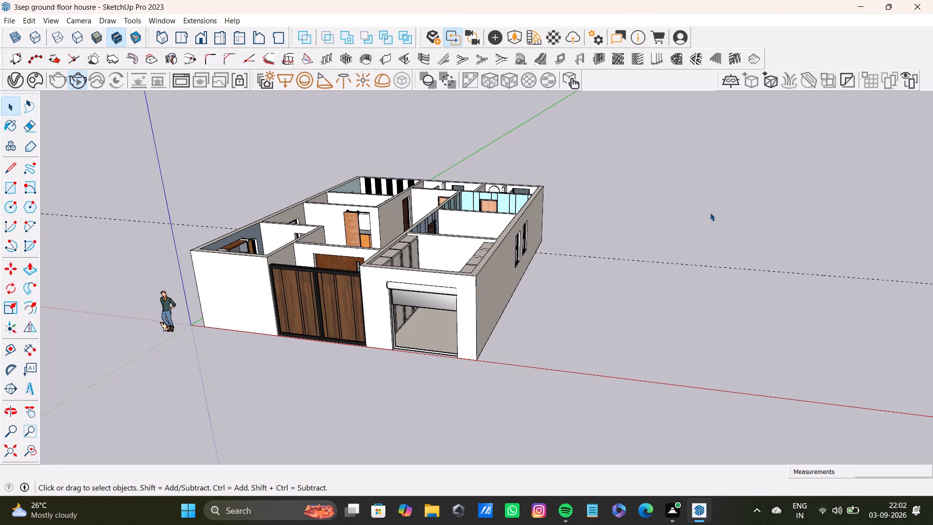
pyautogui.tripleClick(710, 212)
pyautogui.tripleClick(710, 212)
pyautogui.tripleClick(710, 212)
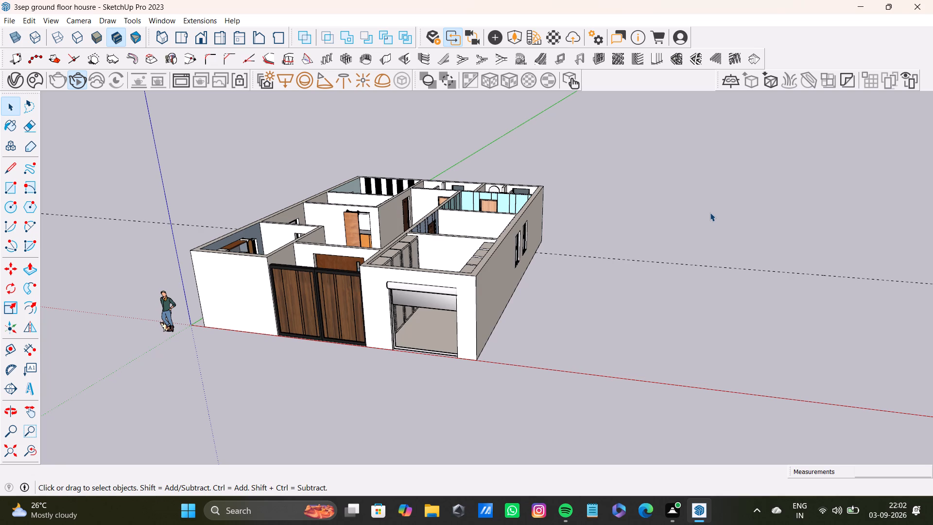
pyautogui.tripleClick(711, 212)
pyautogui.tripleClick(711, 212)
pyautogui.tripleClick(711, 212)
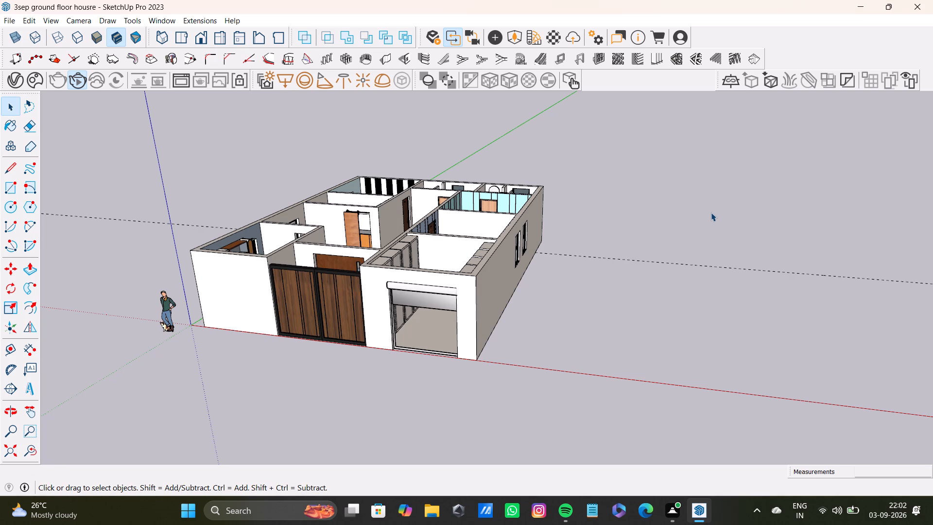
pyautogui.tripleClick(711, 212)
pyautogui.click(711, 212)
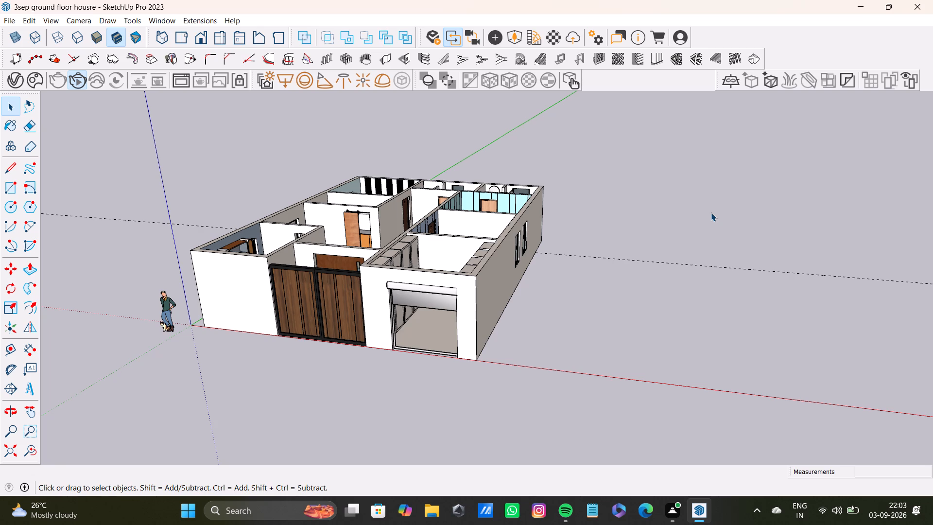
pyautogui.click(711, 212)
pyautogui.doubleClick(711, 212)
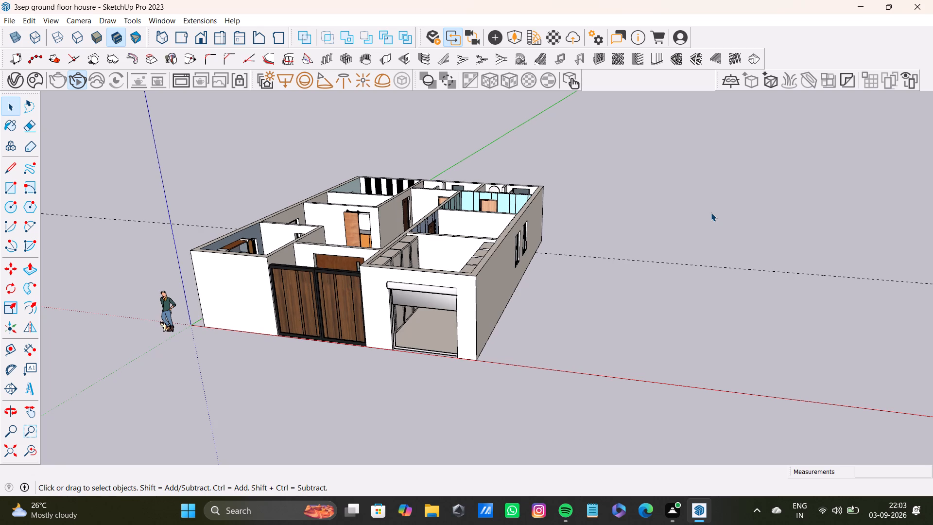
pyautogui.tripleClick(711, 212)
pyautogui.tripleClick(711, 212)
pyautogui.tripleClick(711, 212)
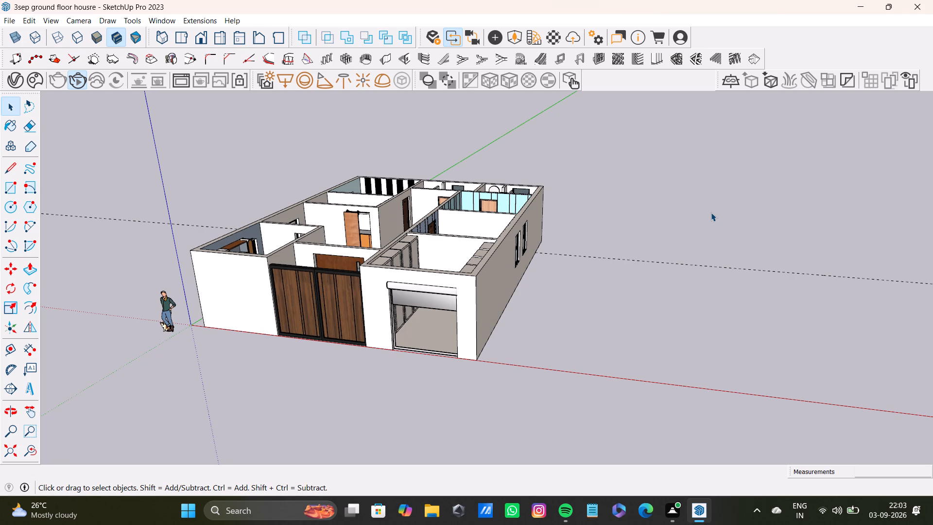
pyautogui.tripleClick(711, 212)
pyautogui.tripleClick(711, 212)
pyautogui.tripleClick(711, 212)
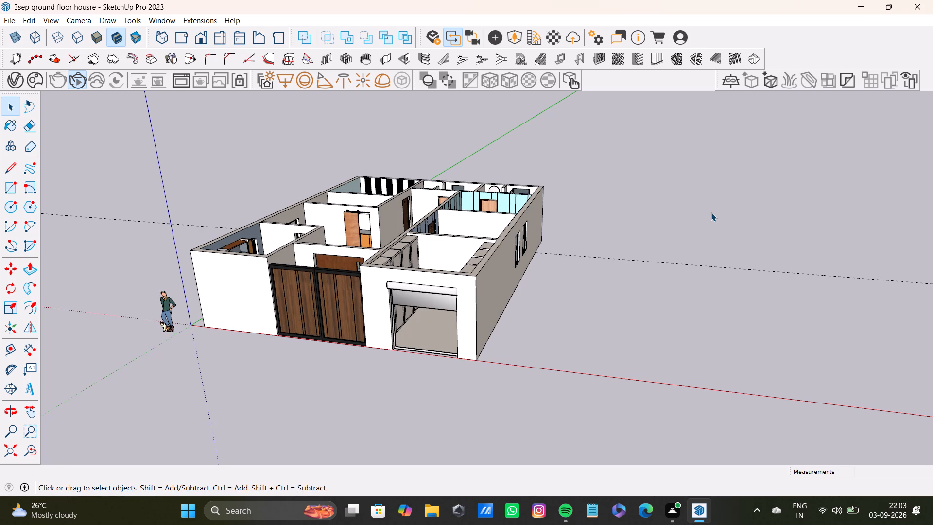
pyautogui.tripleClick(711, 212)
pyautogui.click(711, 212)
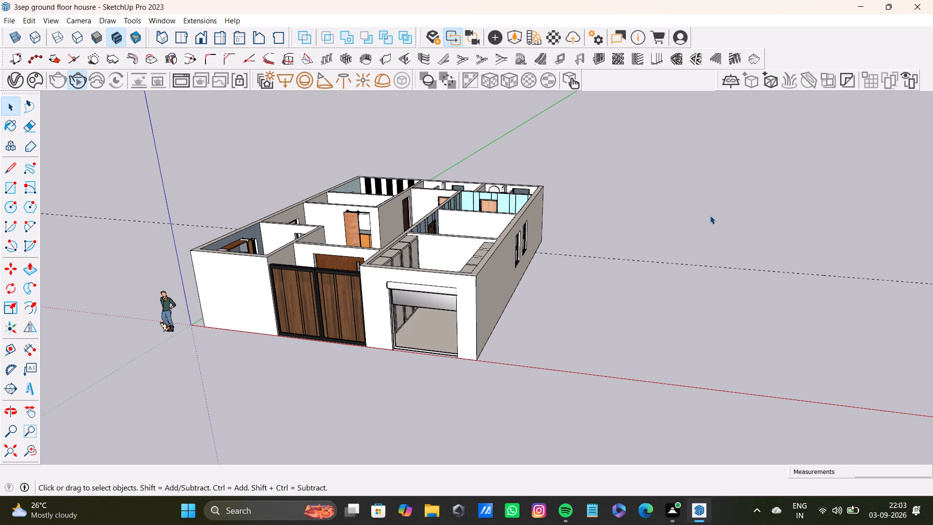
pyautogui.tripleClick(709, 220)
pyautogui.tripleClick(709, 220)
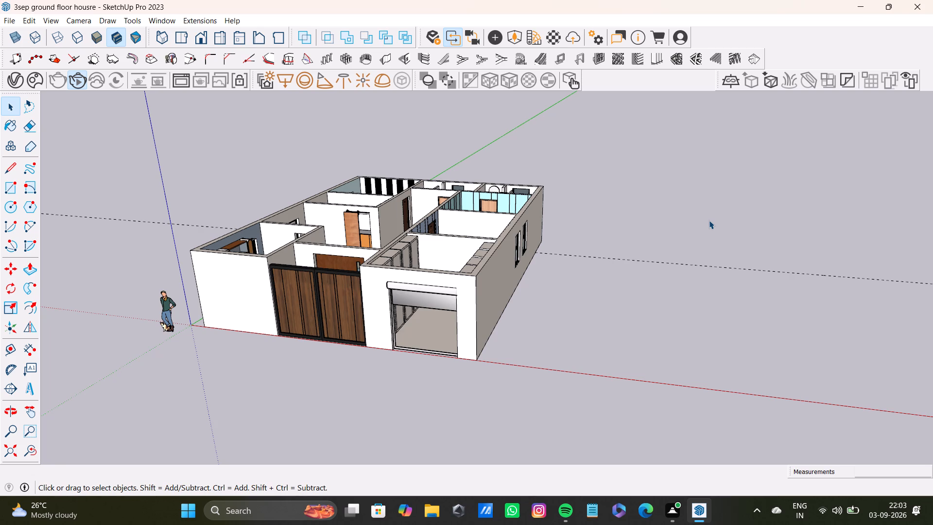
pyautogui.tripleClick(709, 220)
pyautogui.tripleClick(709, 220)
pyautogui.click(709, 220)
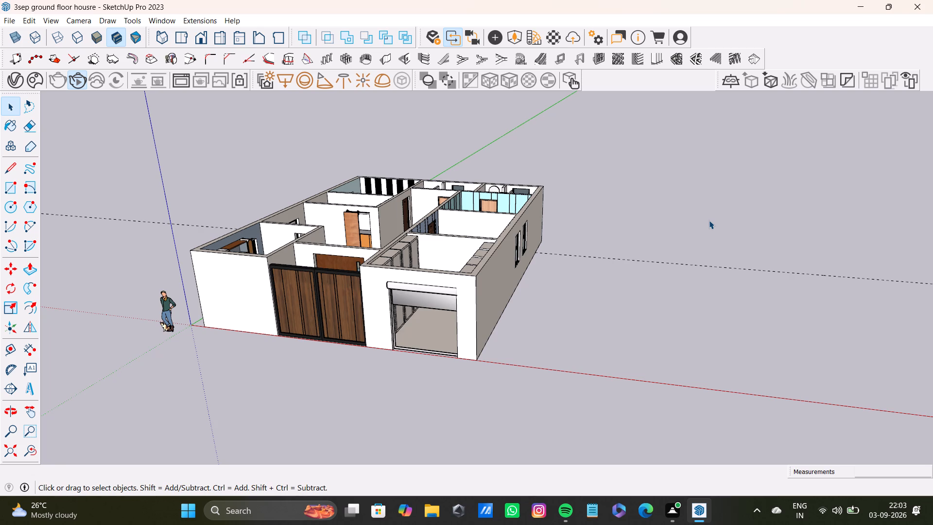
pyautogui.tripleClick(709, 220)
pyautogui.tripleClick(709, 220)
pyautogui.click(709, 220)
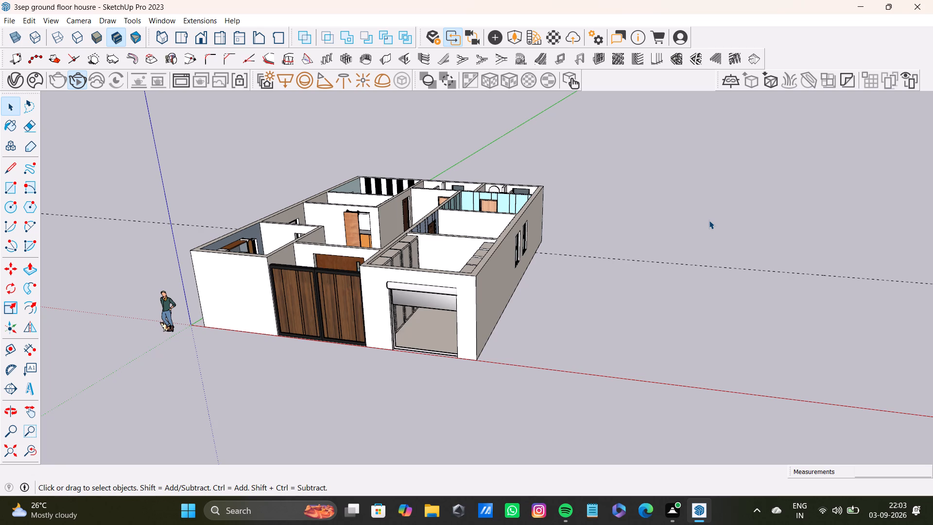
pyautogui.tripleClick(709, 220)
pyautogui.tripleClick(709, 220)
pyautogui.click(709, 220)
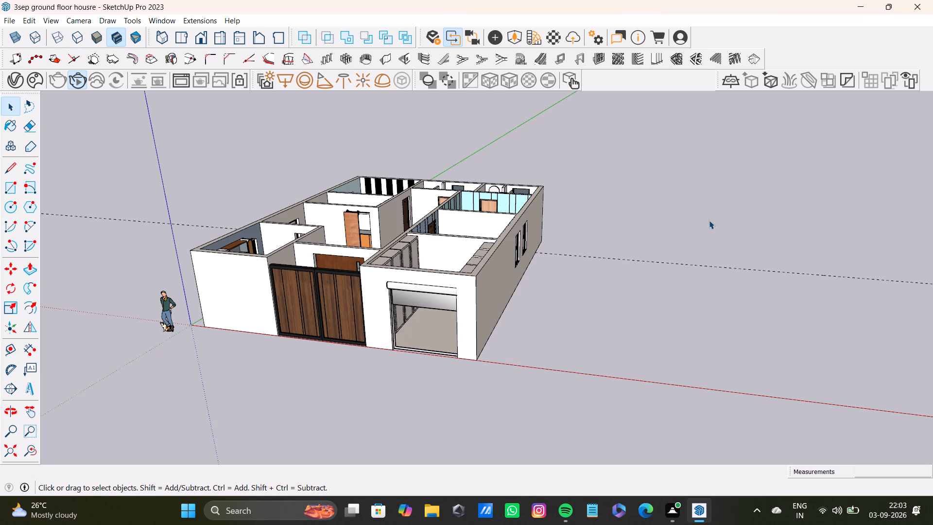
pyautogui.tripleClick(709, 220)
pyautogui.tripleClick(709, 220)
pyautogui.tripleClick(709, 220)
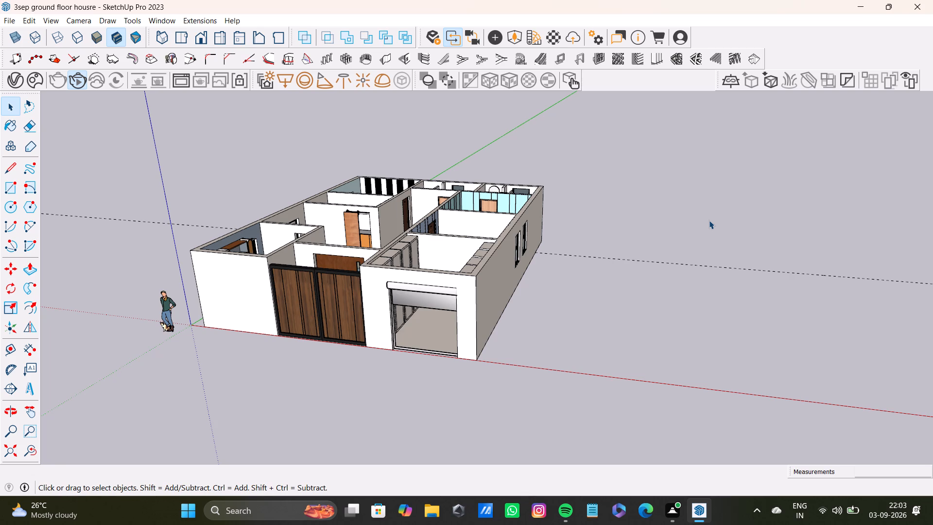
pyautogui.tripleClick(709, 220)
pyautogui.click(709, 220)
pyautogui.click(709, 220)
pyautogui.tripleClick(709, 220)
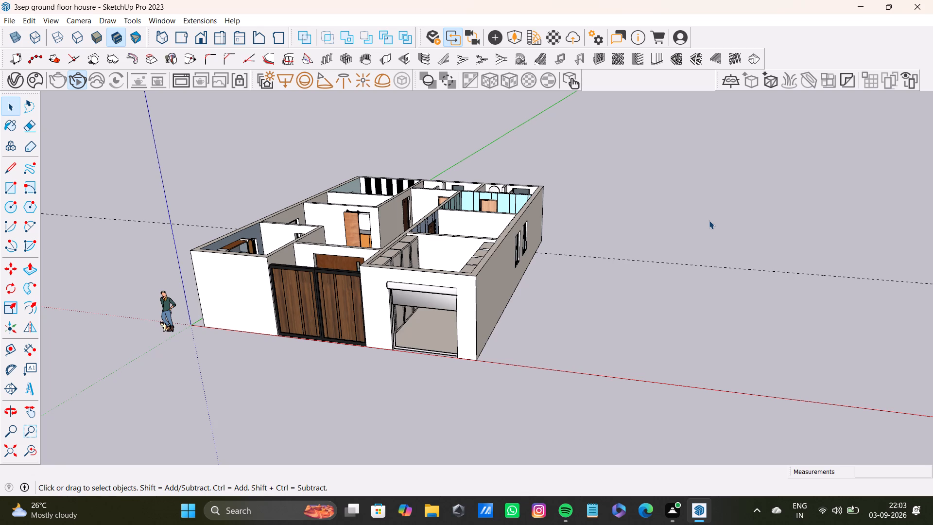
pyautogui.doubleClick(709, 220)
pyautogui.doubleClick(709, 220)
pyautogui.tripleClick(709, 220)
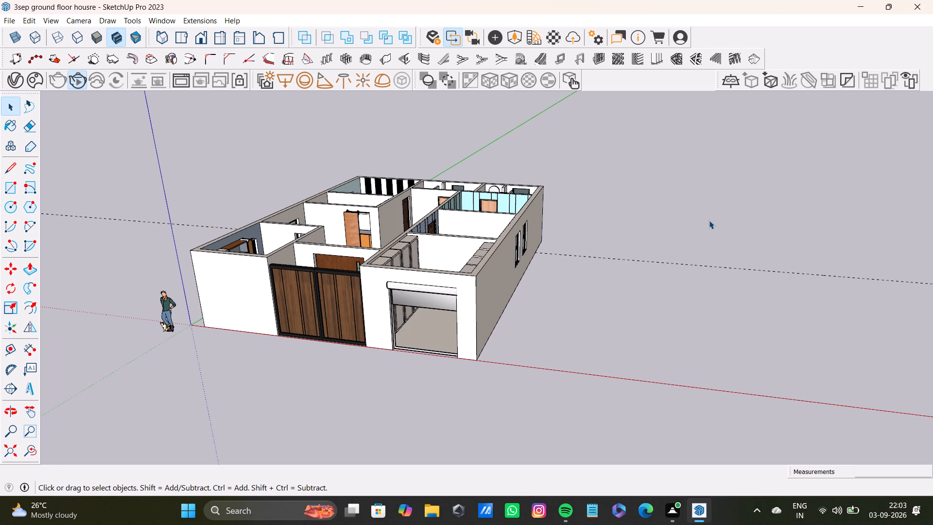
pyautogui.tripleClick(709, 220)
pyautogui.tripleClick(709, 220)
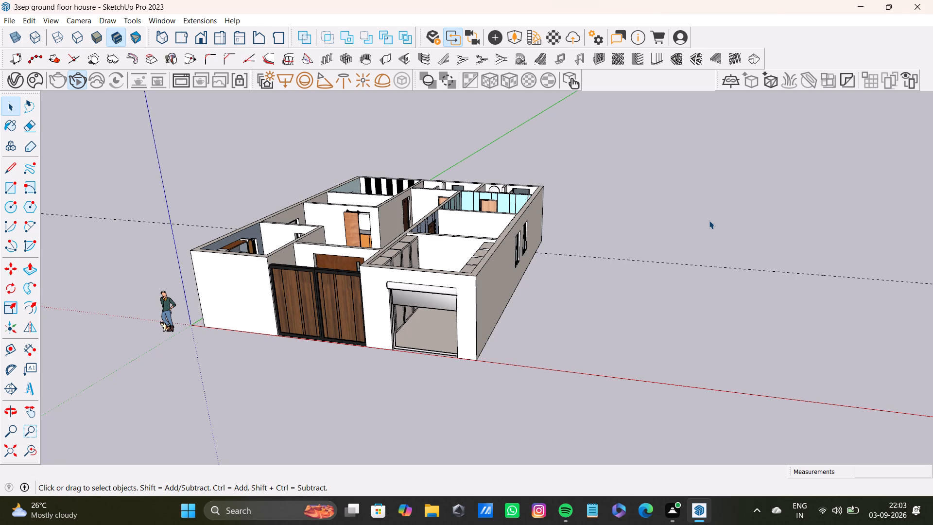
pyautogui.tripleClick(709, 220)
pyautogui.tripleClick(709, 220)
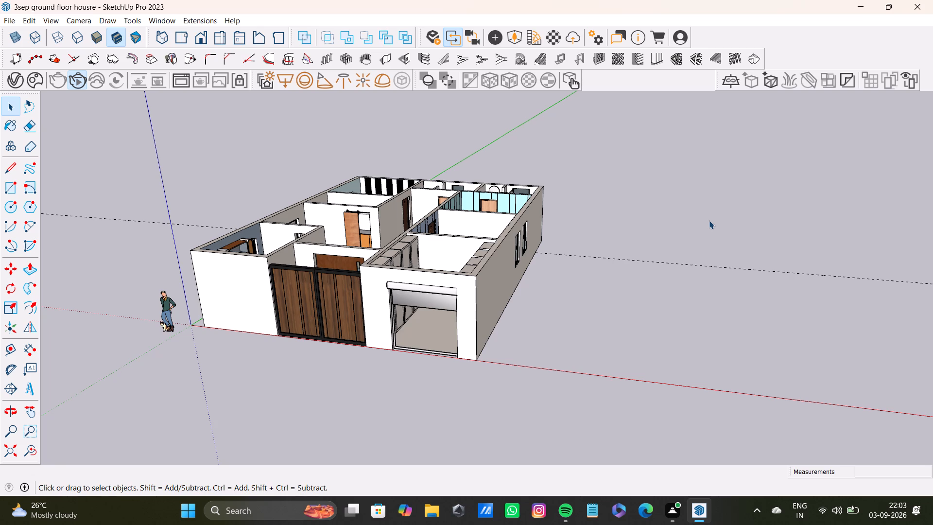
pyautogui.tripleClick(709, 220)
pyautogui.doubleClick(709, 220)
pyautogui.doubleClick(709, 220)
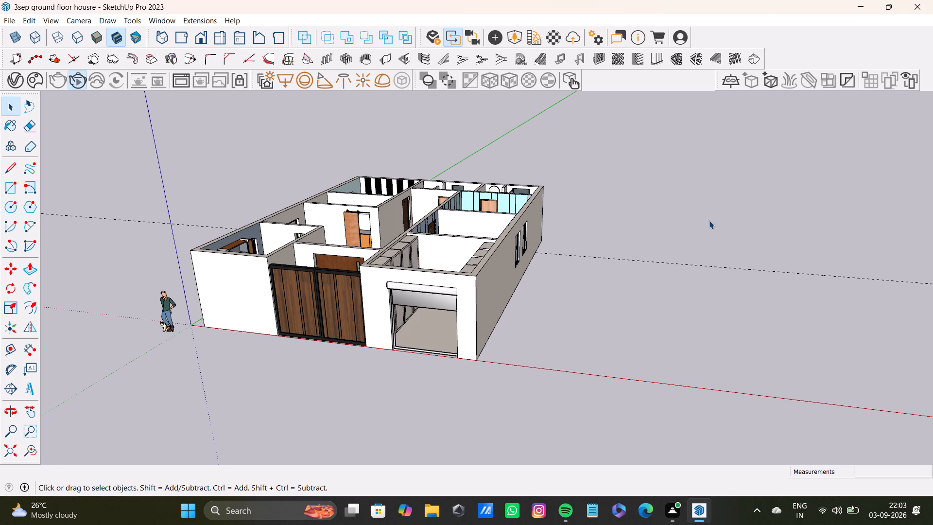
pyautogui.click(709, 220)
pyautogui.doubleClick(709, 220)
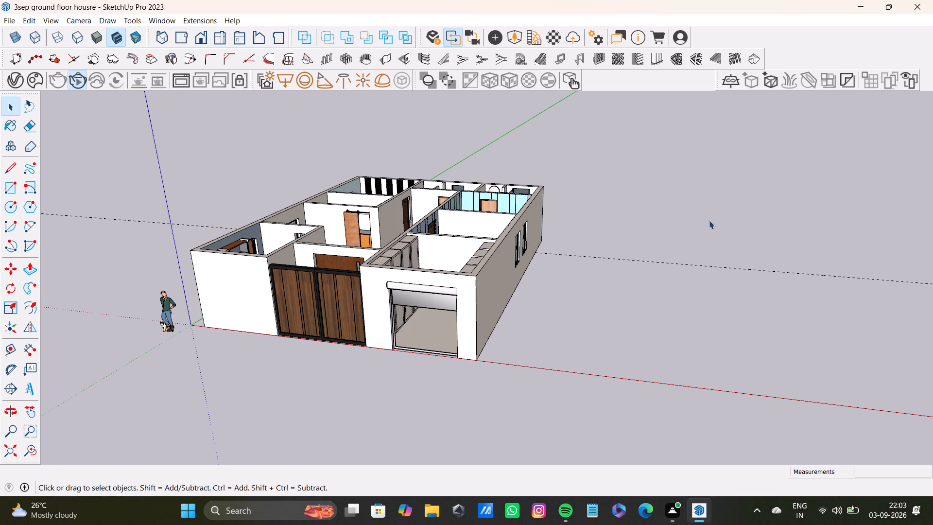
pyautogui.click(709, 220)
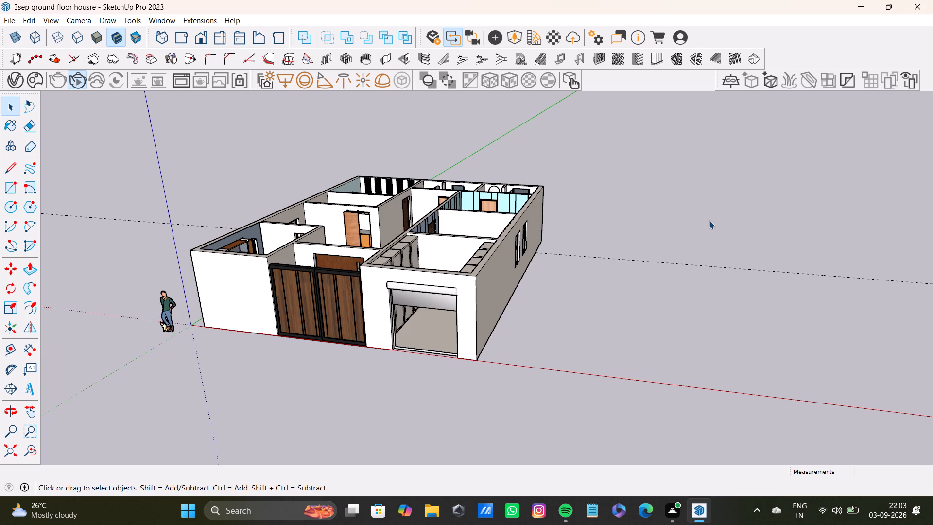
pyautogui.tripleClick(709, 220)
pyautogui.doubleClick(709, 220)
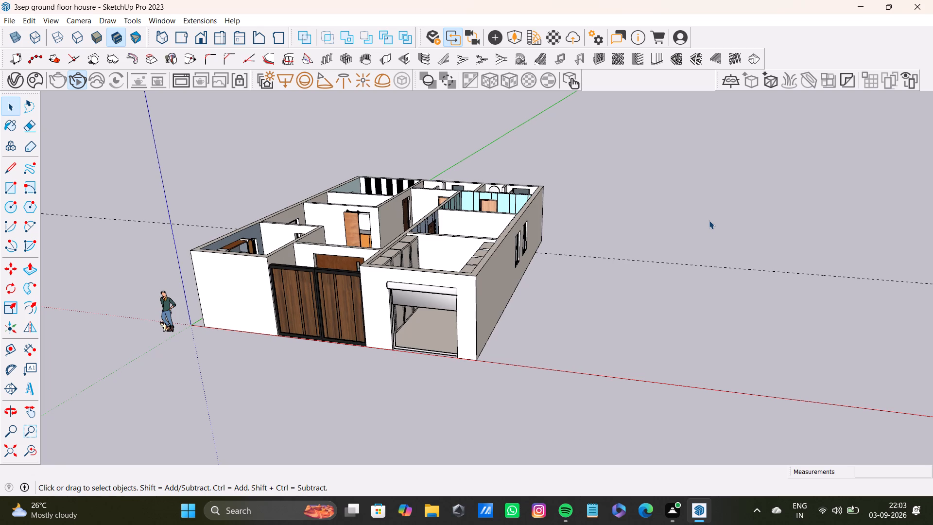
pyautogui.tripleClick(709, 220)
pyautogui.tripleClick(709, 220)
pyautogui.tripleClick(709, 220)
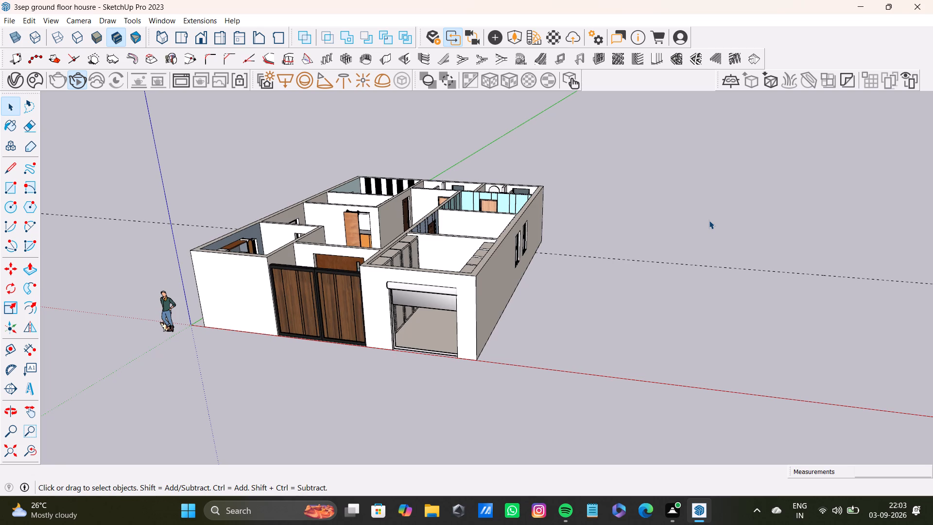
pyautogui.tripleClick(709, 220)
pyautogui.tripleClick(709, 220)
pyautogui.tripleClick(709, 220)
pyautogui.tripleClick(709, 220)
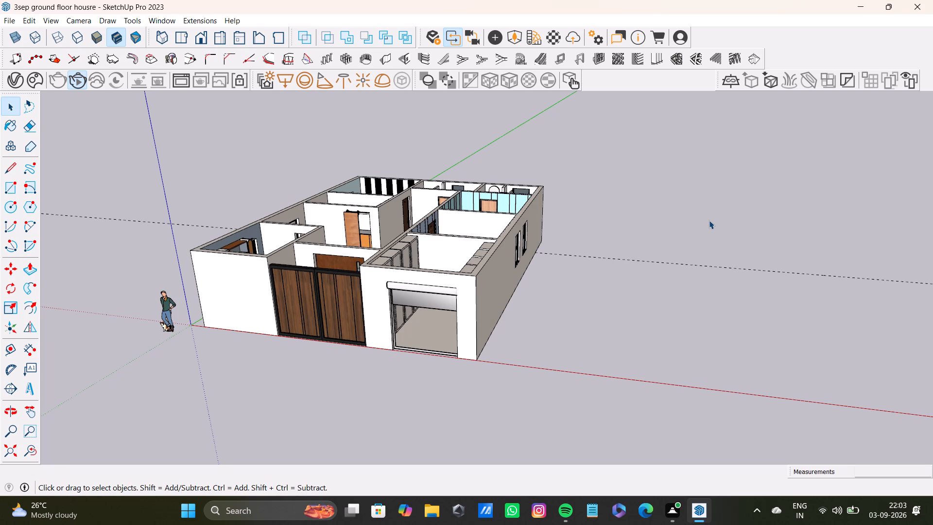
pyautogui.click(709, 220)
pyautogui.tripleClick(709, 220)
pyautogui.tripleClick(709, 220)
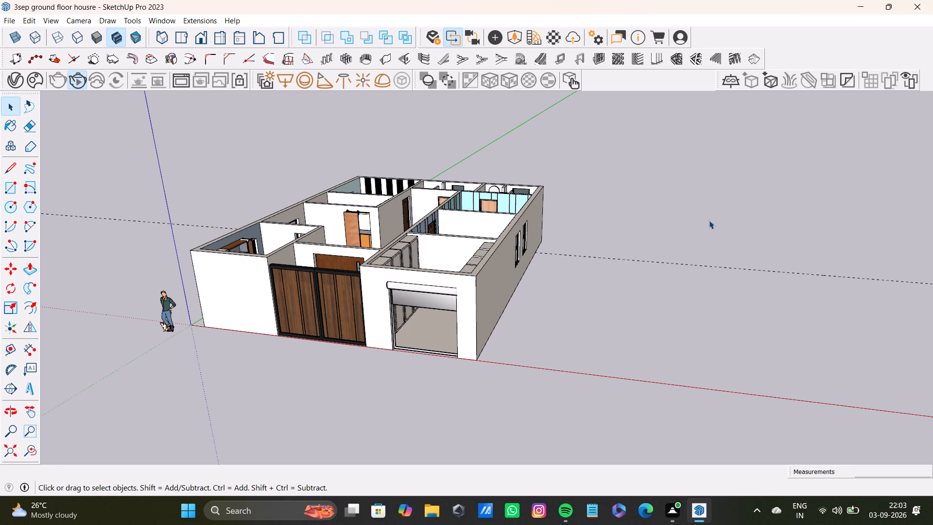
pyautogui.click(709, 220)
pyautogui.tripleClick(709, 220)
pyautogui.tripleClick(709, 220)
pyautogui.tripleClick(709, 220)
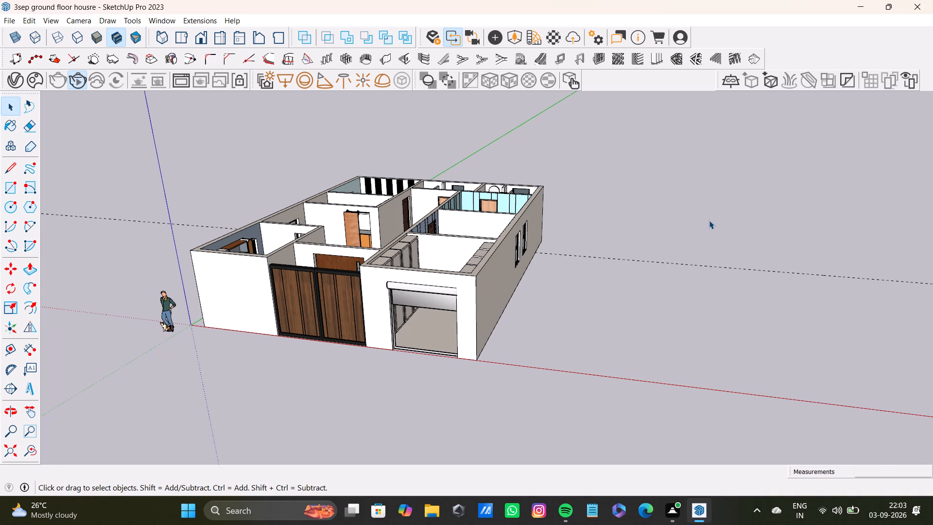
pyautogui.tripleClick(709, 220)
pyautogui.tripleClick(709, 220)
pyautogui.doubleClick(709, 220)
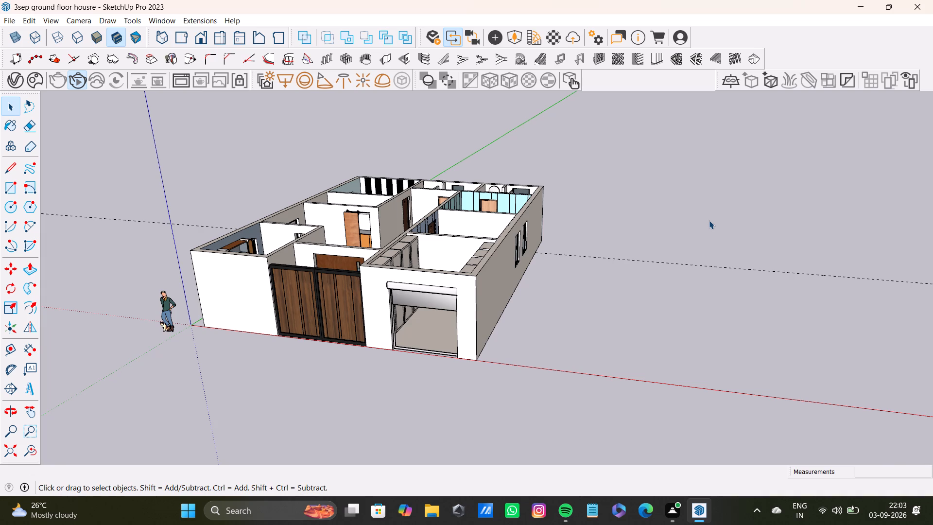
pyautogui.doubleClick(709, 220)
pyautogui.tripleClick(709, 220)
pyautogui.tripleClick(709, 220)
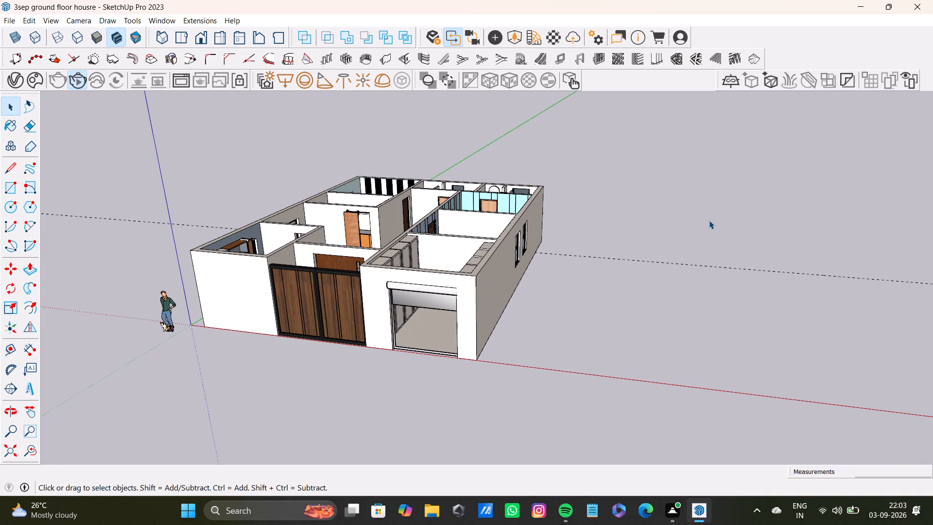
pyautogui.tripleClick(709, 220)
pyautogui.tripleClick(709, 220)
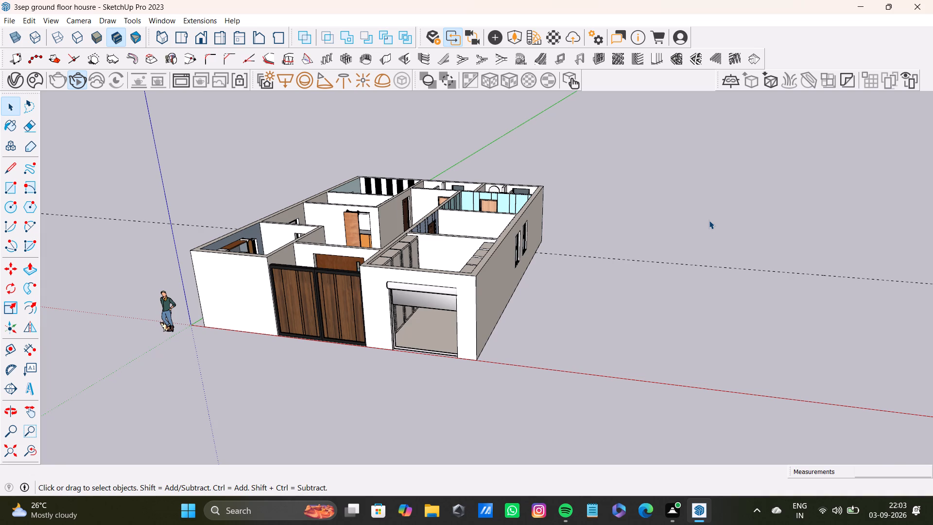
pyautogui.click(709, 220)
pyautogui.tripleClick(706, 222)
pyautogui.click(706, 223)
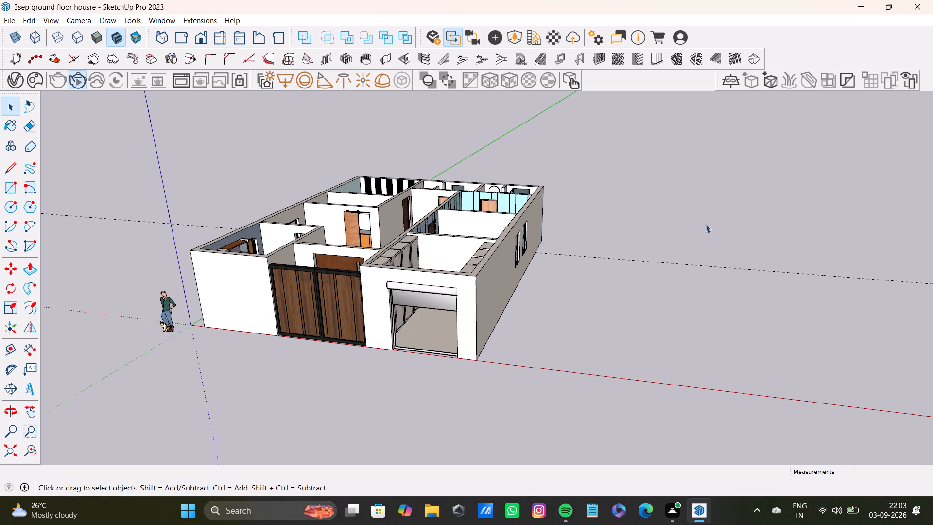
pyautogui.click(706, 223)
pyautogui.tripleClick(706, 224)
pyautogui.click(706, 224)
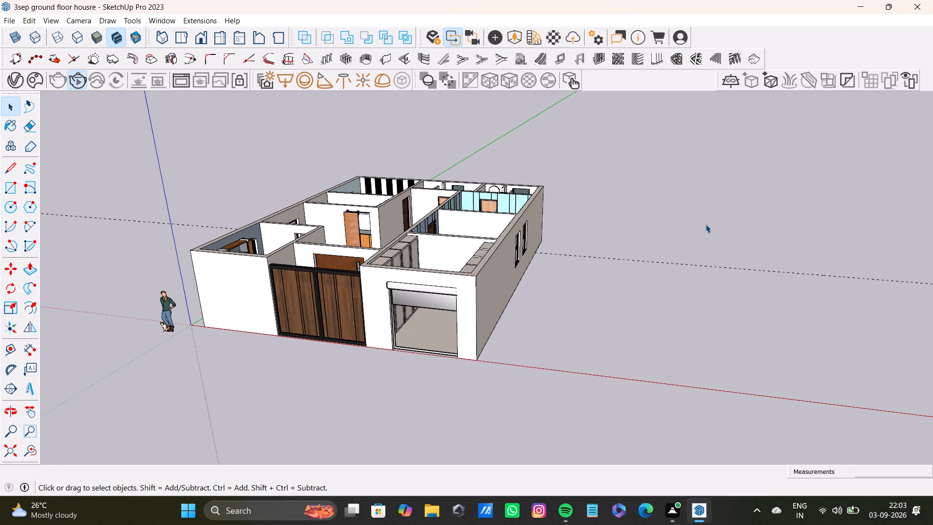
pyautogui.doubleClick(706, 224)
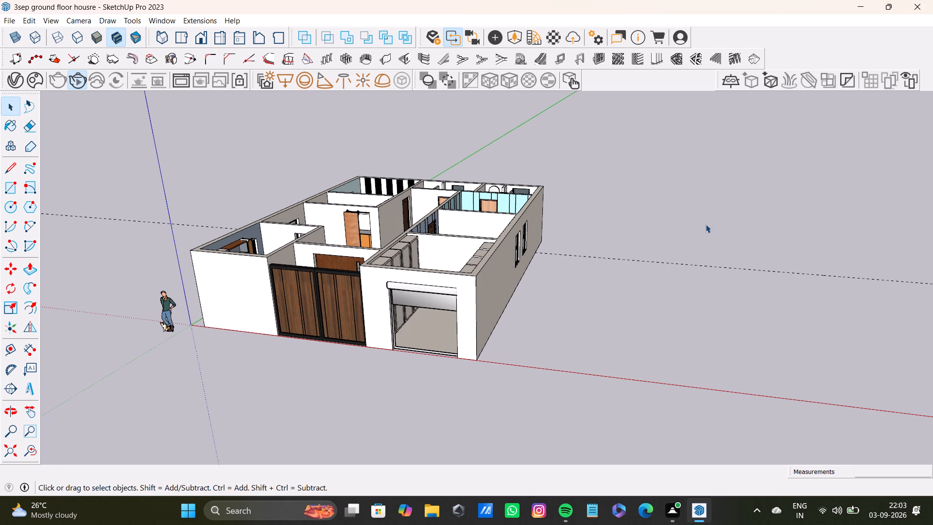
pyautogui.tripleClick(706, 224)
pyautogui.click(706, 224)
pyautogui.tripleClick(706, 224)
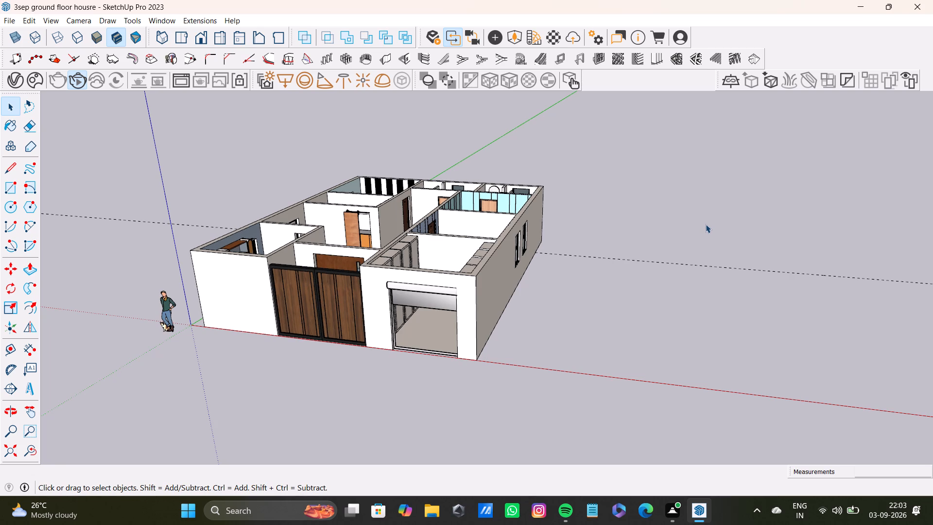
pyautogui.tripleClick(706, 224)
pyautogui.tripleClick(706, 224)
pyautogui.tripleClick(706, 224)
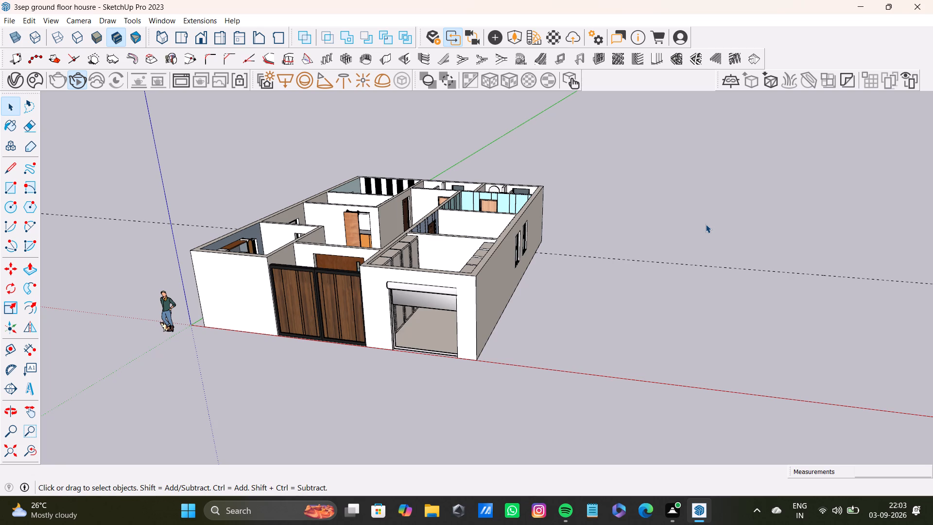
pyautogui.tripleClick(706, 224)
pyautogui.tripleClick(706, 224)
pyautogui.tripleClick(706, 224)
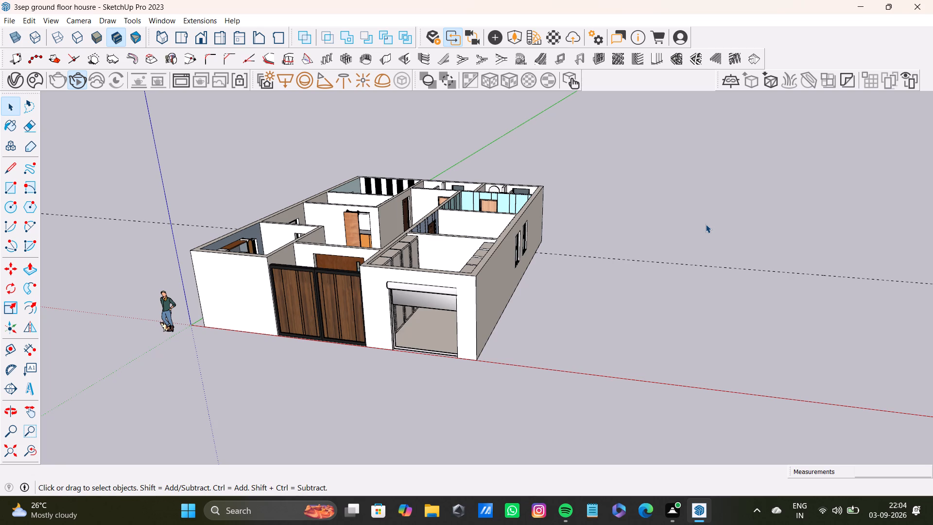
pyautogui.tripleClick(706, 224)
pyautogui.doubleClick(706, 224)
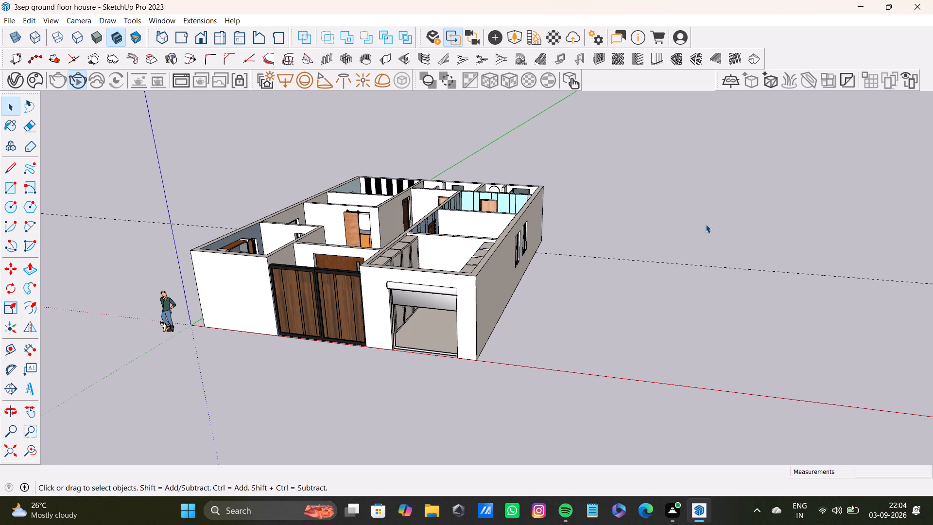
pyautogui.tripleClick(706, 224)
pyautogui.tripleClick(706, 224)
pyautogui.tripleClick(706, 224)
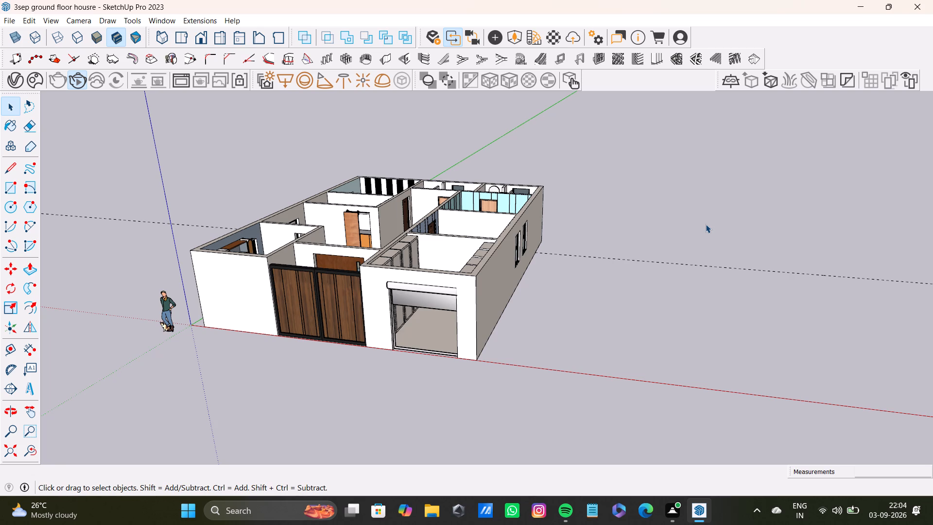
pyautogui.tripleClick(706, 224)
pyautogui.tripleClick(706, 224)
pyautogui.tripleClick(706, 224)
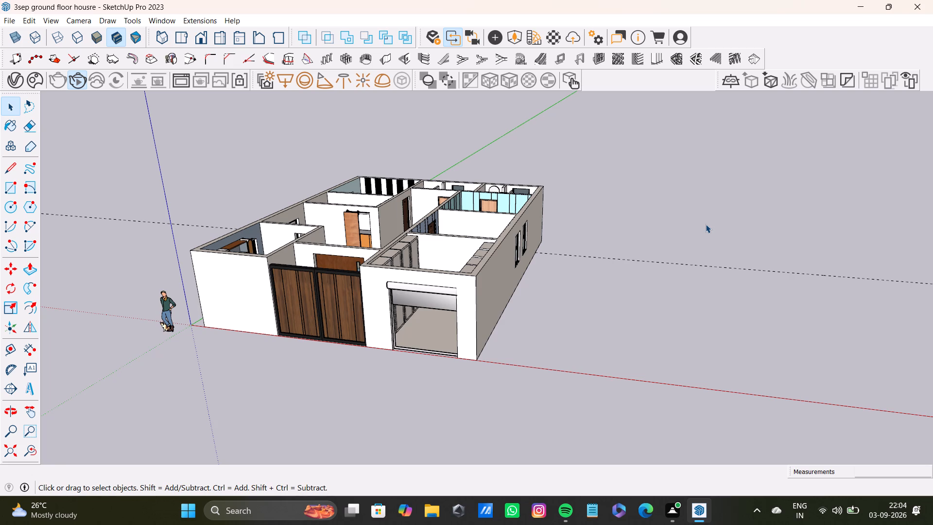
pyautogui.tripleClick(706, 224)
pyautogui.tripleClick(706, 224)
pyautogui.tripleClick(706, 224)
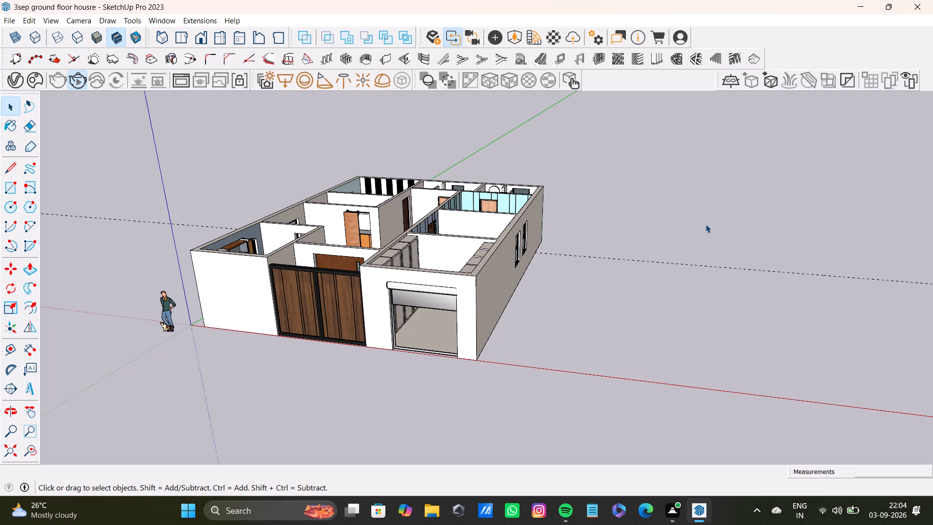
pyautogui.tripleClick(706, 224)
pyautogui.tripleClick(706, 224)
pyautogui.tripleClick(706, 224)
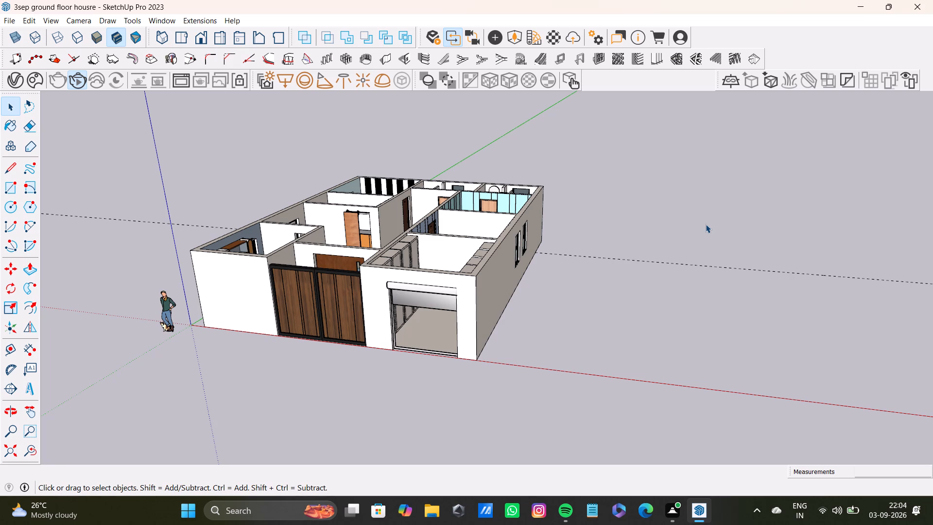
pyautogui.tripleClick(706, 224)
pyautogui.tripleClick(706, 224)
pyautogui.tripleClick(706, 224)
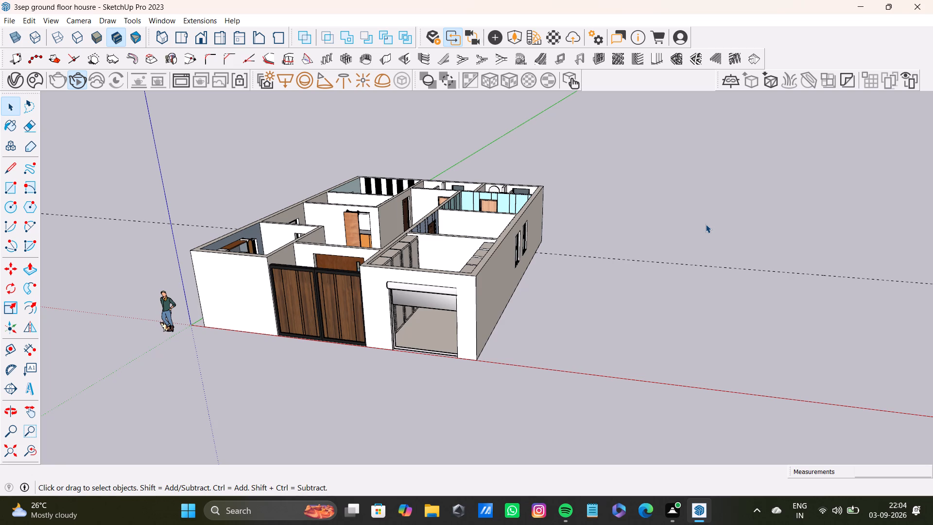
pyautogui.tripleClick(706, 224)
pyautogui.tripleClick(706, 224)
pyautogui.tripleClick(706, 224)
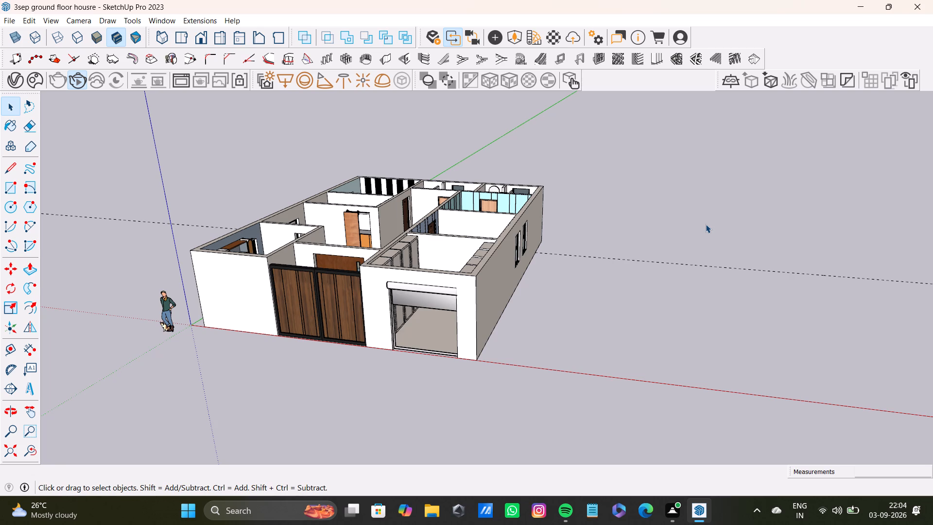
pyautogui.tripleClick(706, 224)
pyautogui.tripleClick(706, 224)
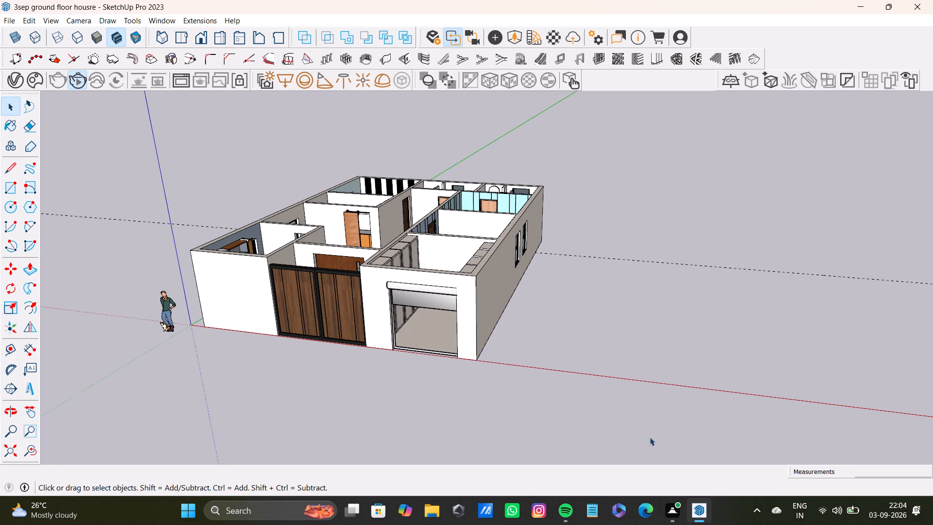
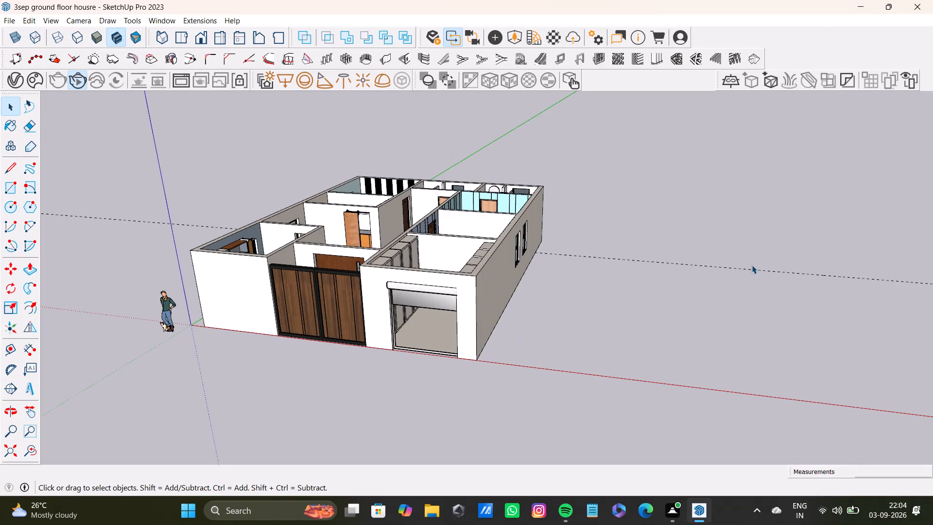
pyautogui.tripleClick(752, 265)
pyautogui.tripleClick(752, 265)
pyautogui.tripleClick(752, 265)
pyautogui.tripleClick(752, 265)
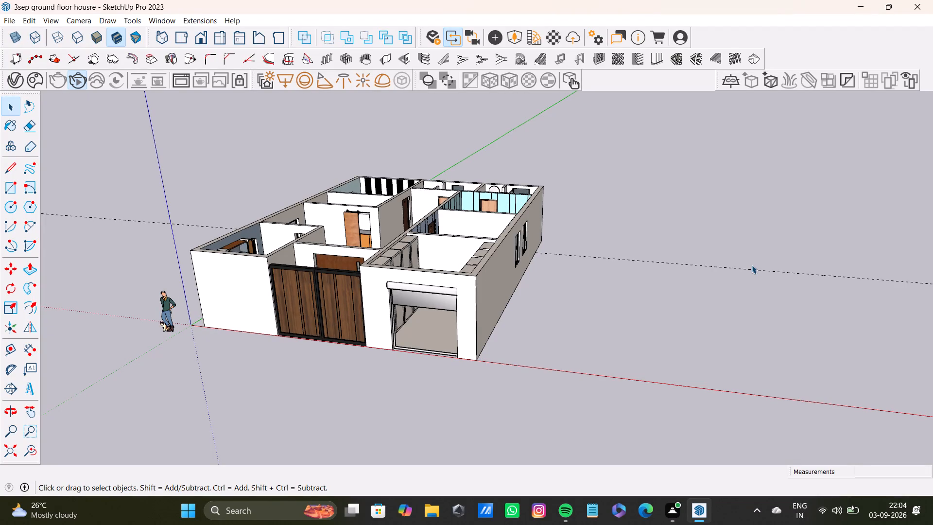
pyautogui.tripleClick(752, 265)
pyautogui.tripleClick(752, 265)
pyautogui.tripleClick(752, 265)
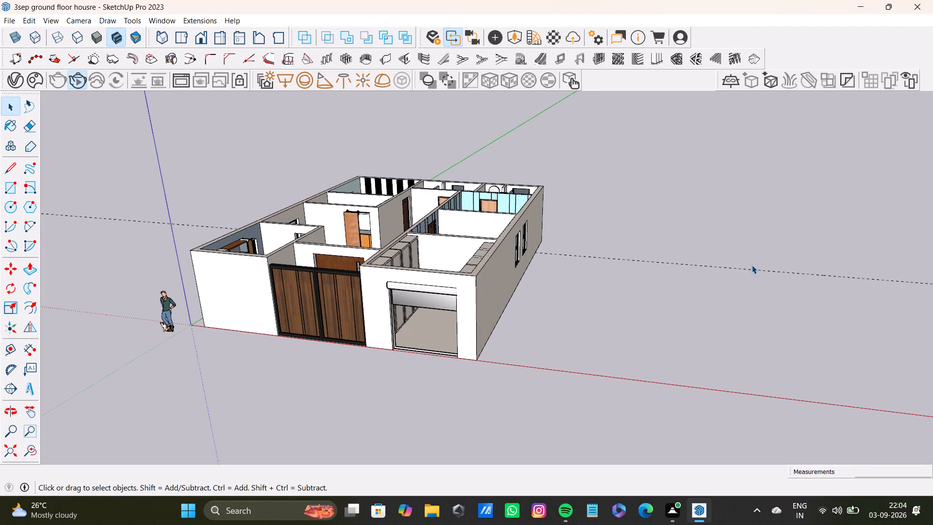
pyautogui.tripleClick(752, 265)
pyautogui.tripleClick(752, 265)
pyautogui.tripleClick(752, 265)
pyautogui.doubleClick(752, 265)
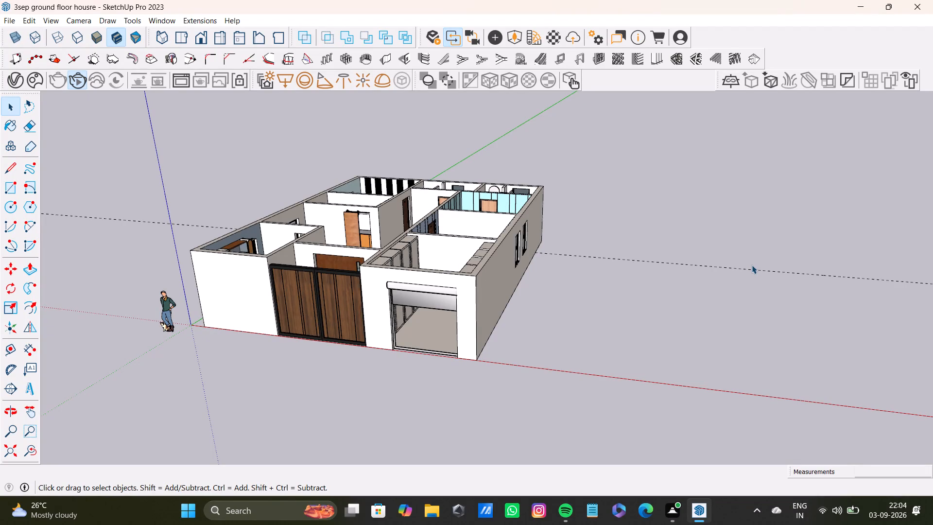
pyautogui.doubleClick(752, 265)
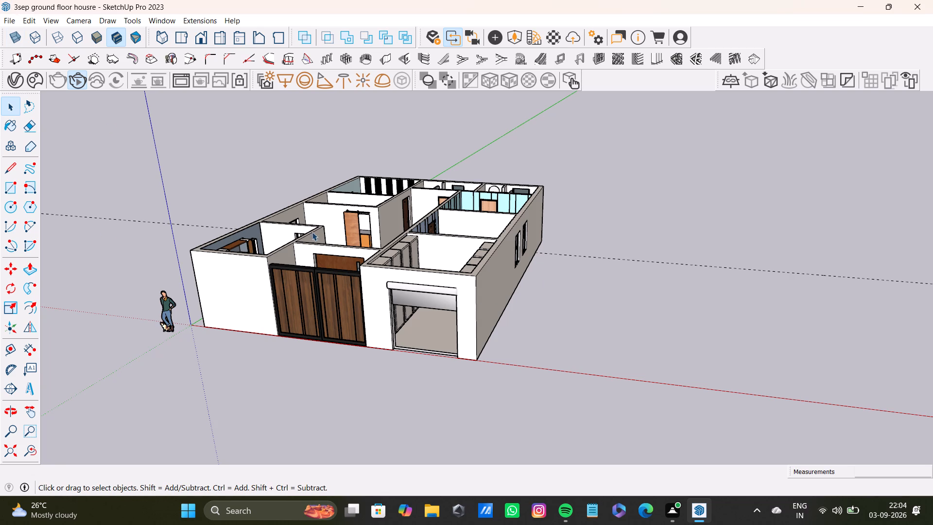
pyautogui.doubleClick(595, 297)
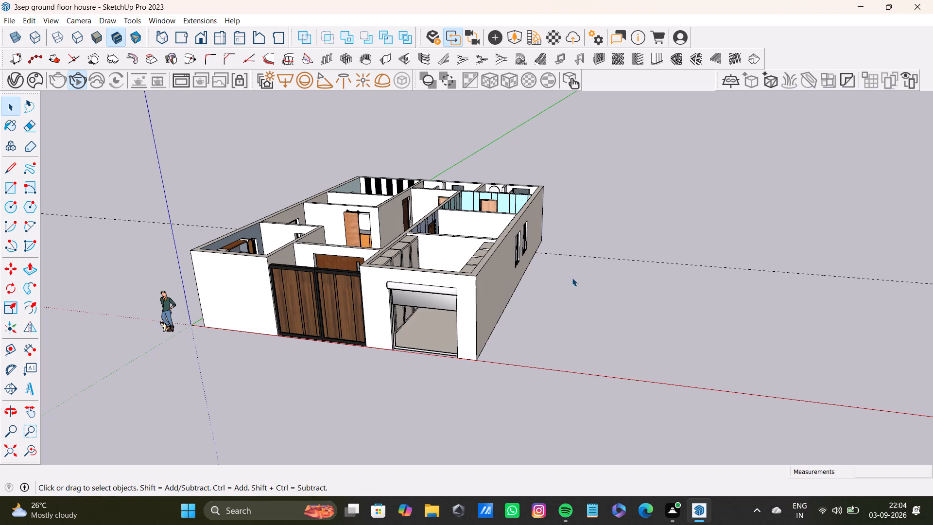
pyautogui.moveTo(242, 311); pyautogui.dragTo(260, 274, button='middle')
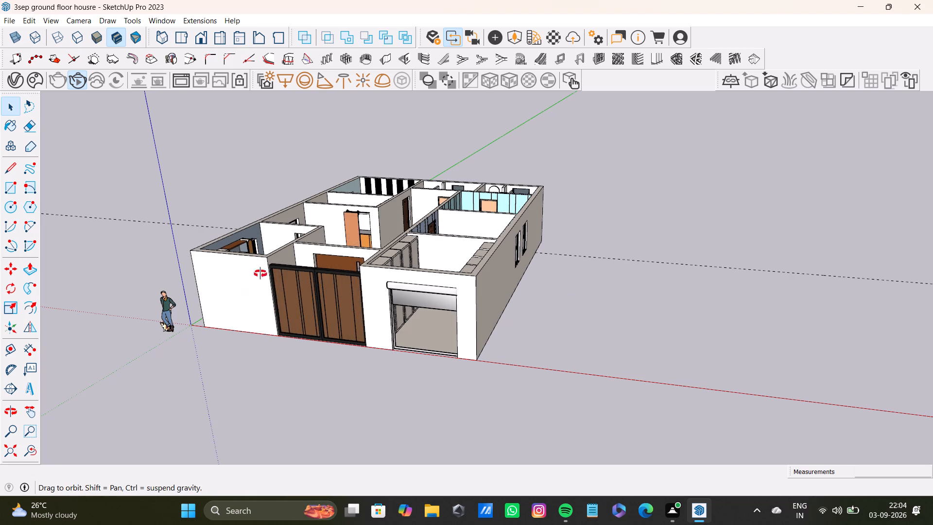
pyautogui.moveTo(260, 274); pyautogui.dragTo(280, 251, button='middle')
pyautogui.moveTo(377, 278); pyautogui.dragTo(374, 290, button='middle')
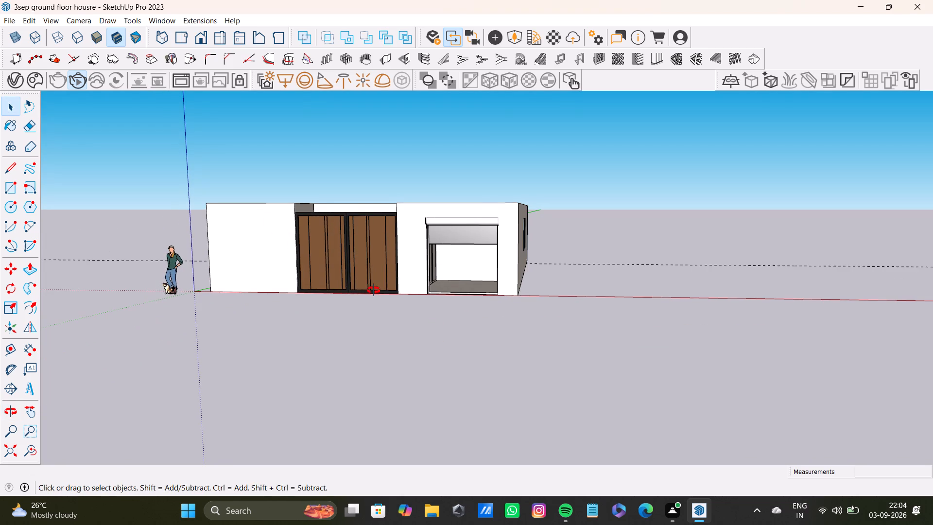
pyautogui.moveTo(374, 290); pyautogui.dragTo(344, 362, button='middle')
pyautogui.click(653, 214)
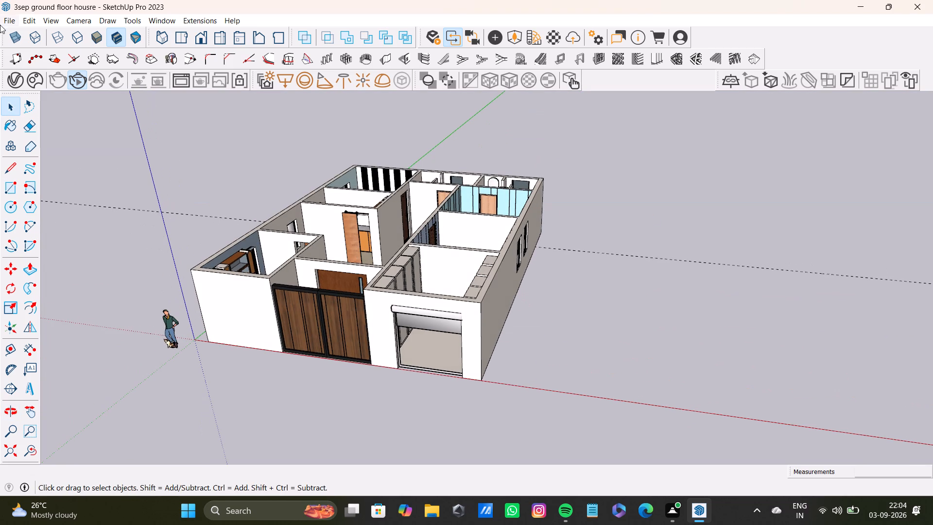